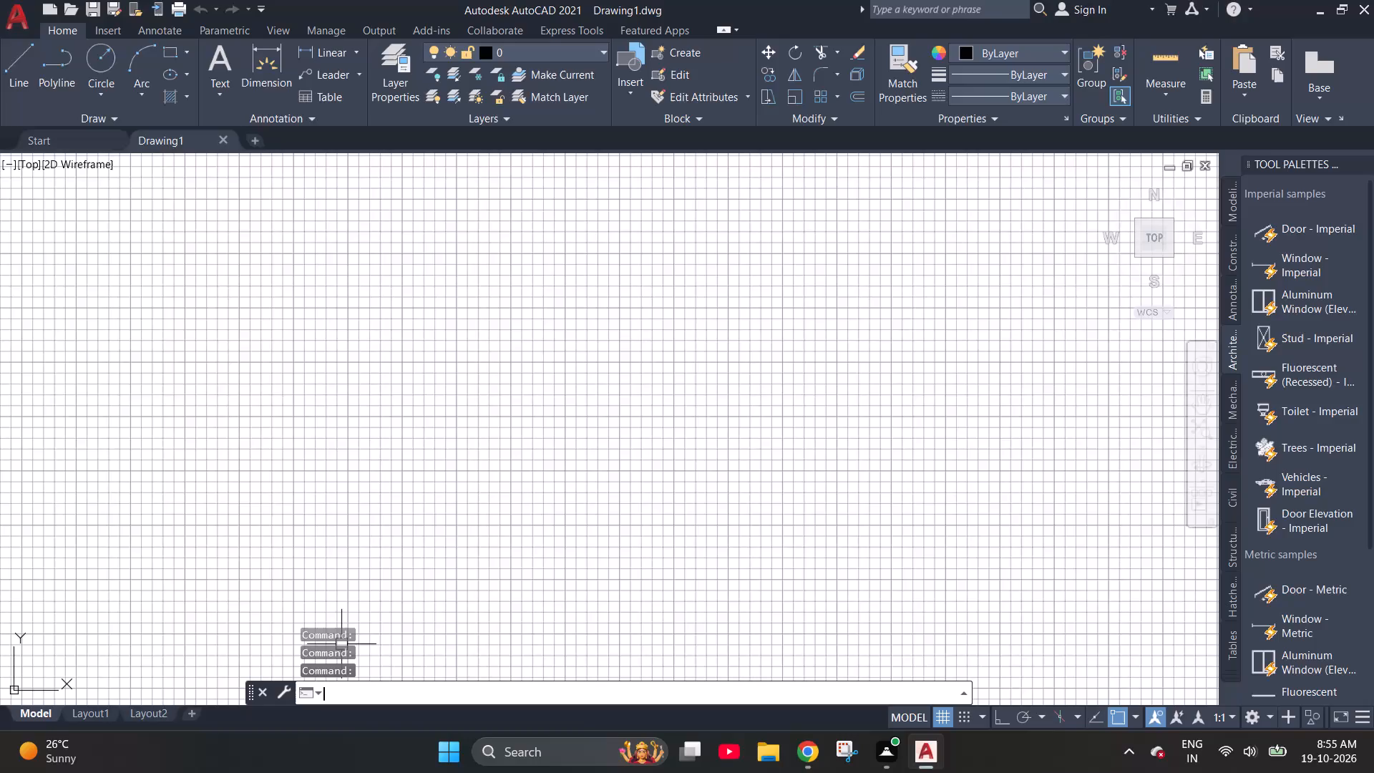
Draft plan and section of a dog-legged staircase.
Set the UCS icon display to the Noorigin option.
type("ucs")
left_click(379, 550)
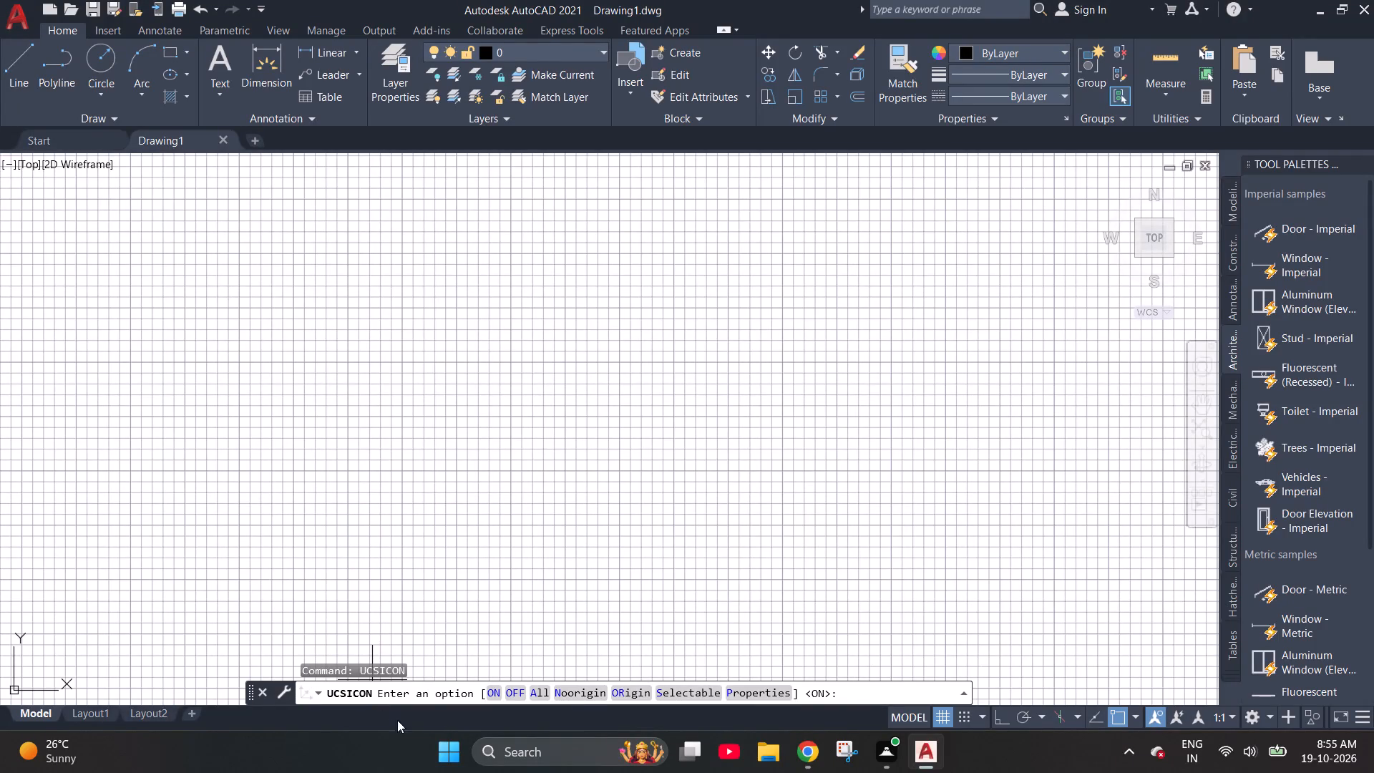
left_click(593, 695)
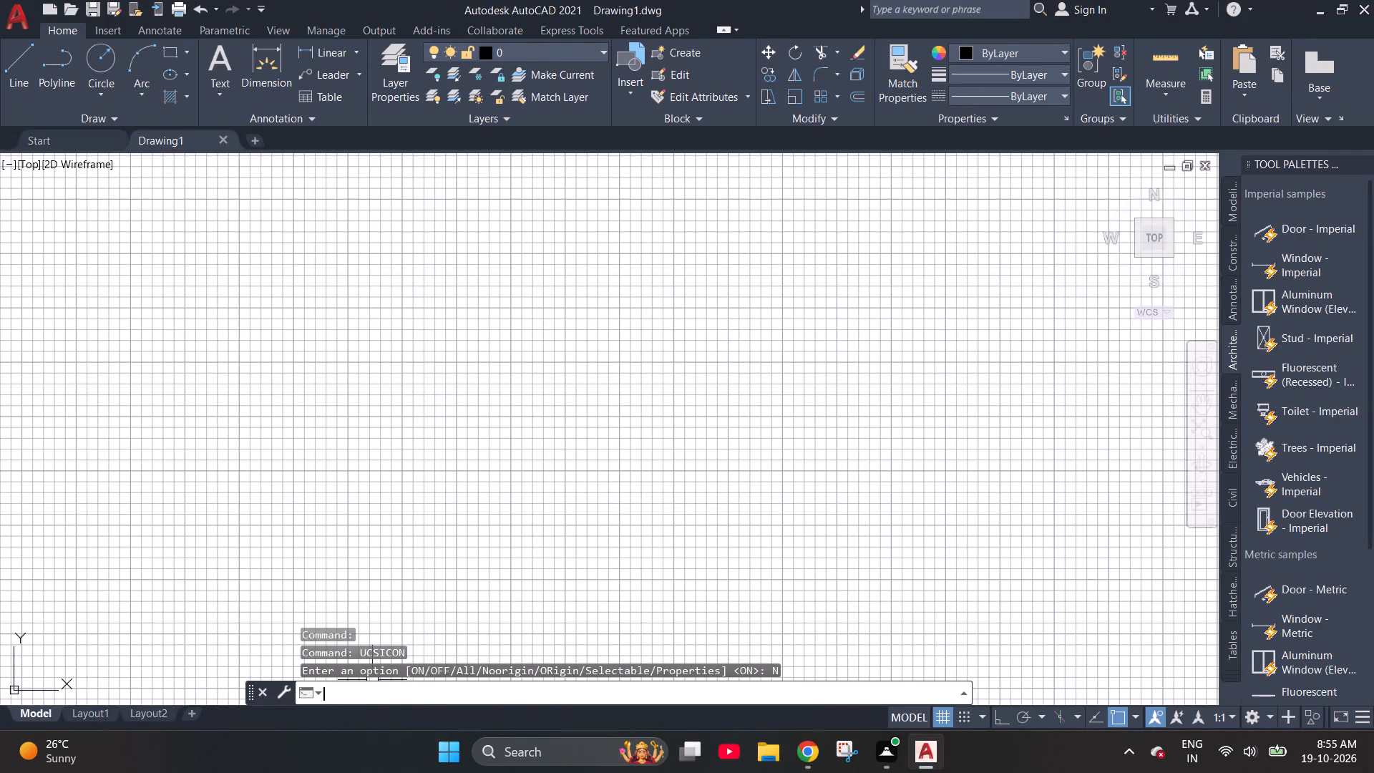
Turn off the drawing grid.
scroll(495, 502, "down", 1)
scroll(495, 502, "up", 2)
left_click(934, 716)
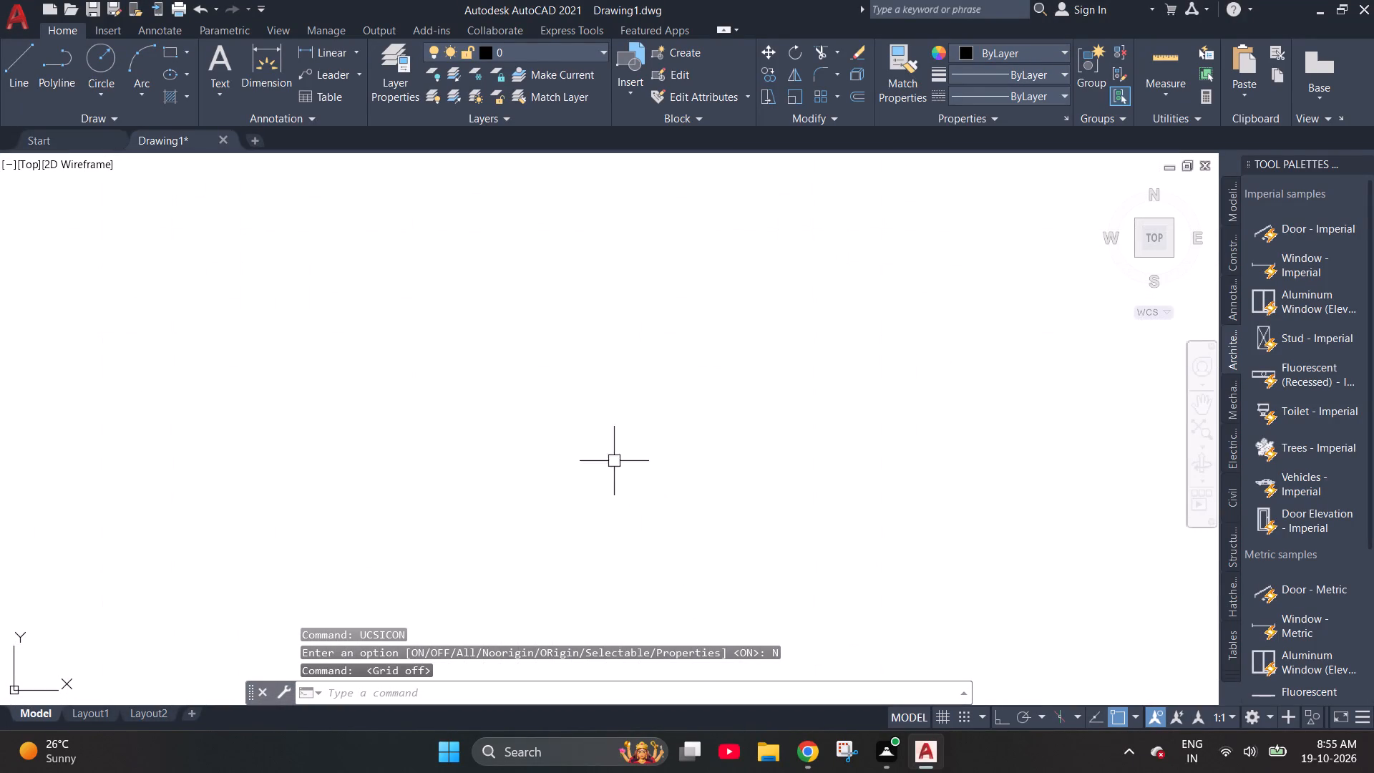
Configure the drawing units to Engineering length with 0'-0" precision and an insertion scale in inches.
scroll(593, 431, "down", 1)
scroll(593, 431, "up", 1)
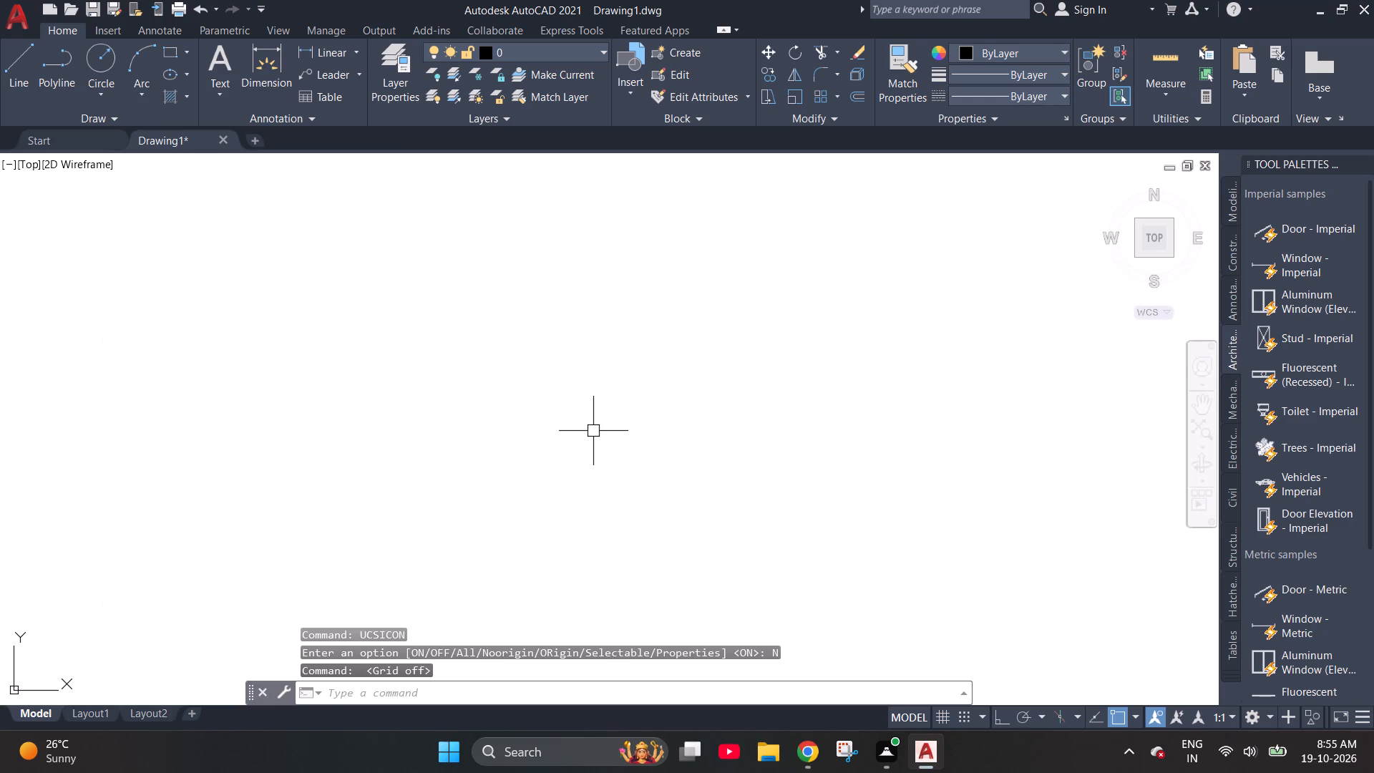
type("un")
key("Return")
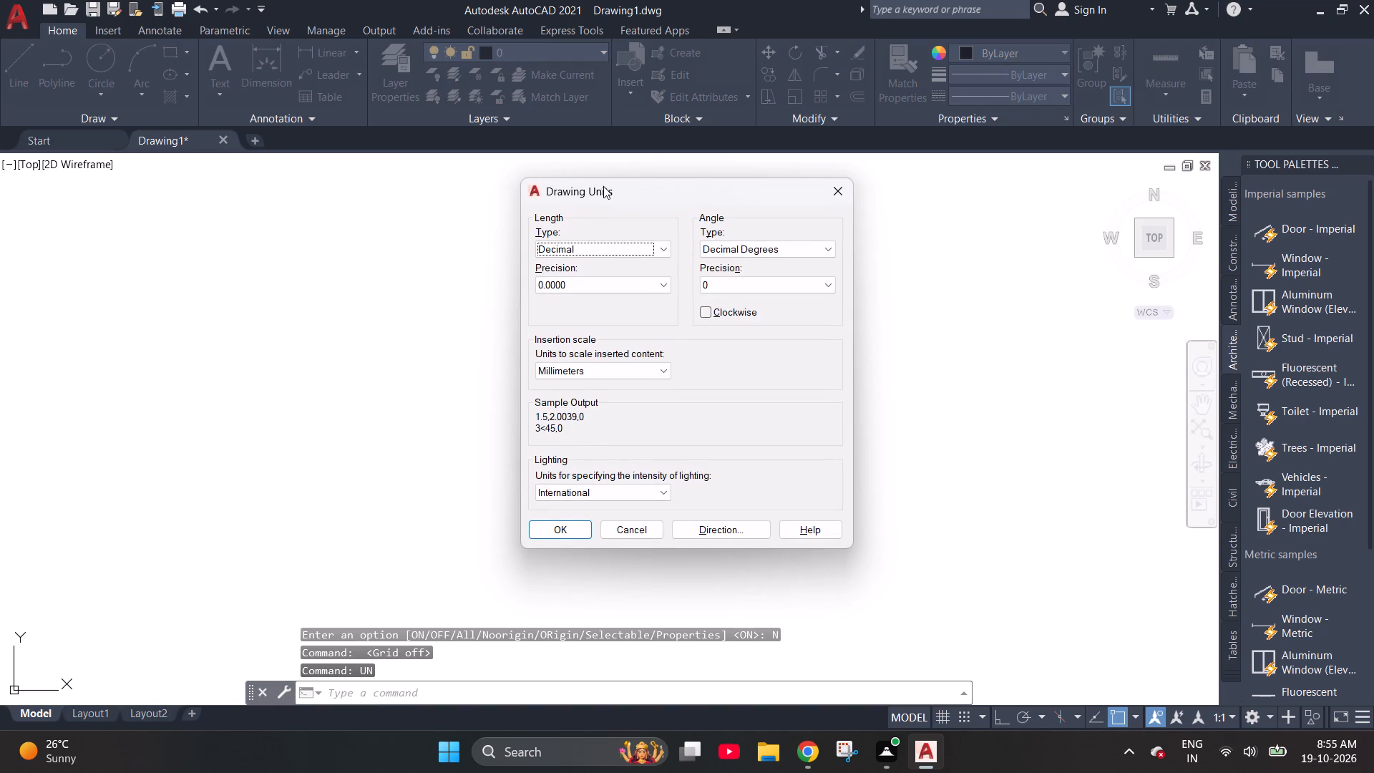
left_click(671, 250)
left_click(667, 251)
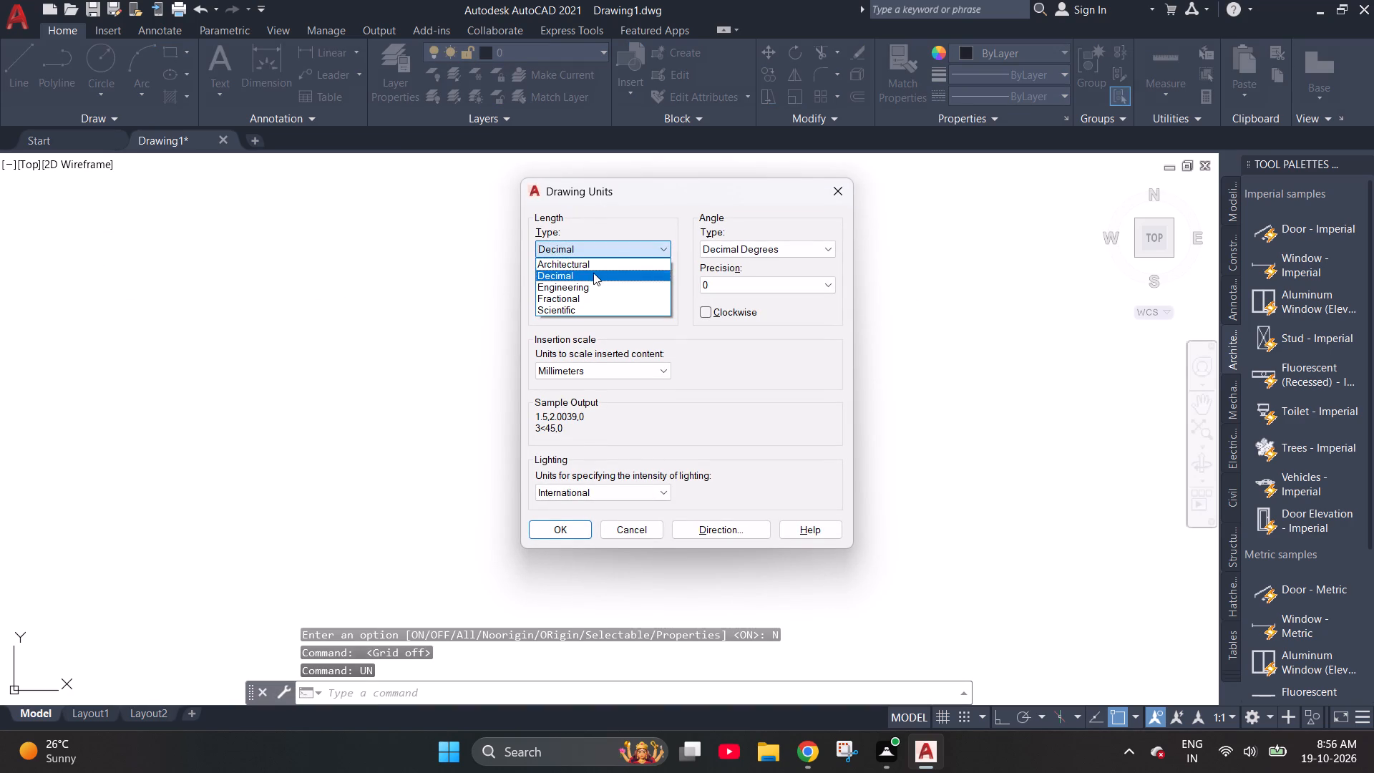
left_click(582, 283)
left_click(588, 282)
left_click(567, 302)
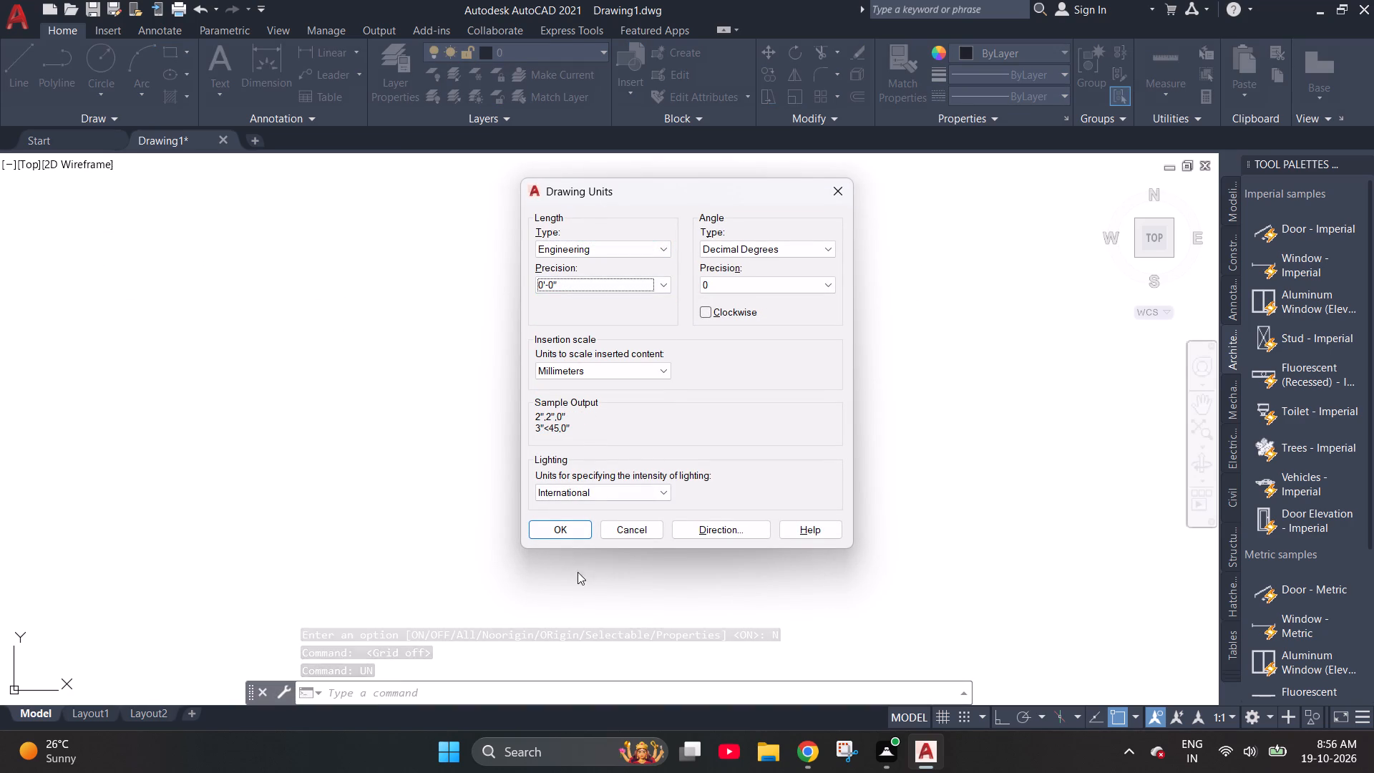
left_click(576, 533)
key("d")
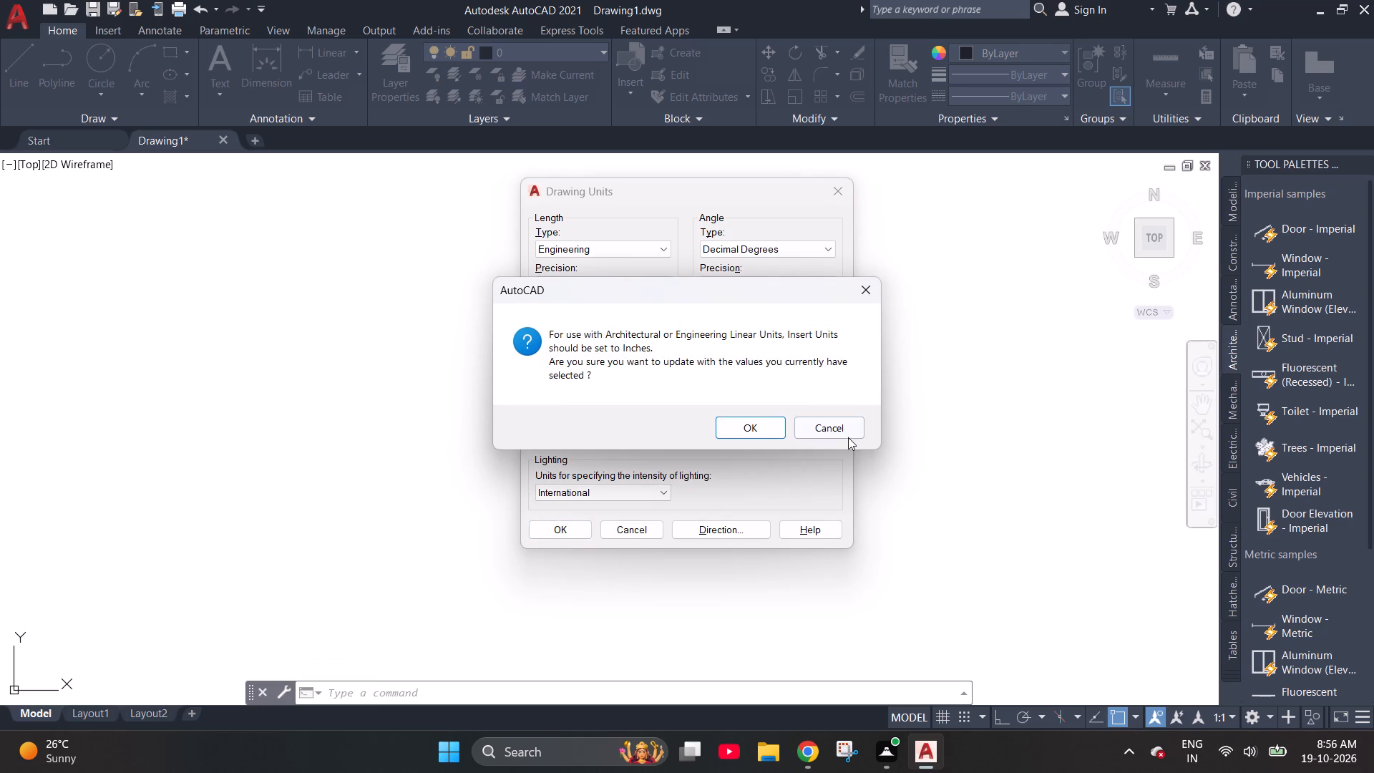
left_click(848, 437)
left_click(610, 374)
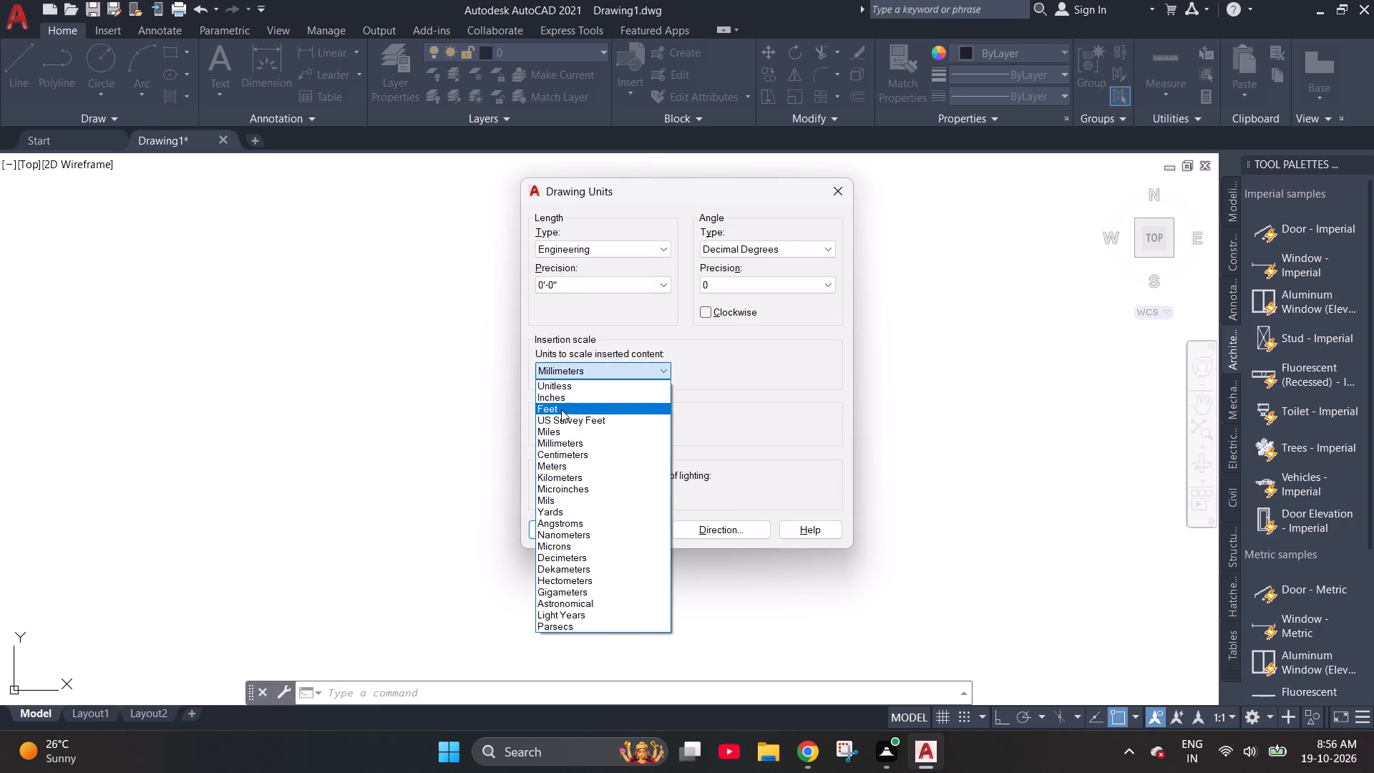
left_click(562, 399)
left_click(535, 529)
Modify the ISO-25 dimension style's primary units to Engineering format with 0'-0" precision.
type("d")
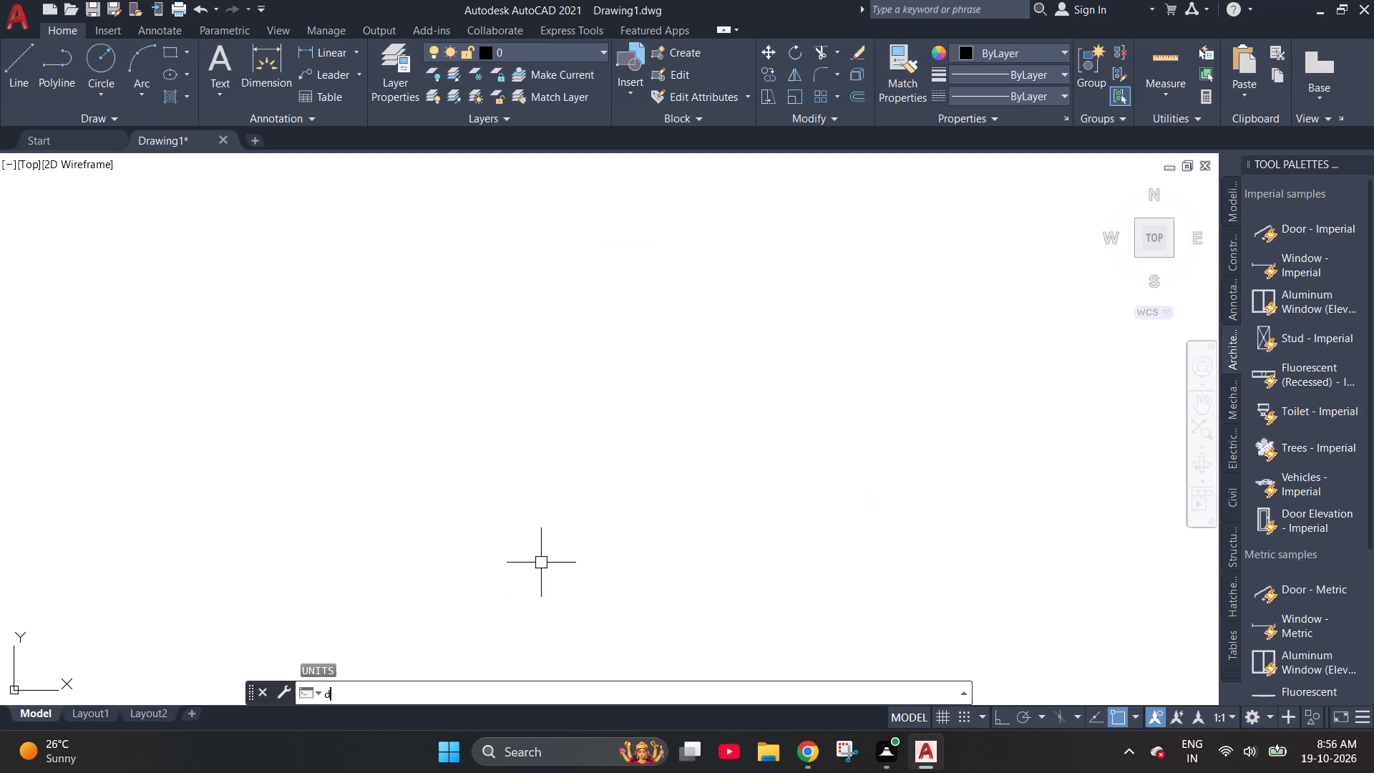
key("space")
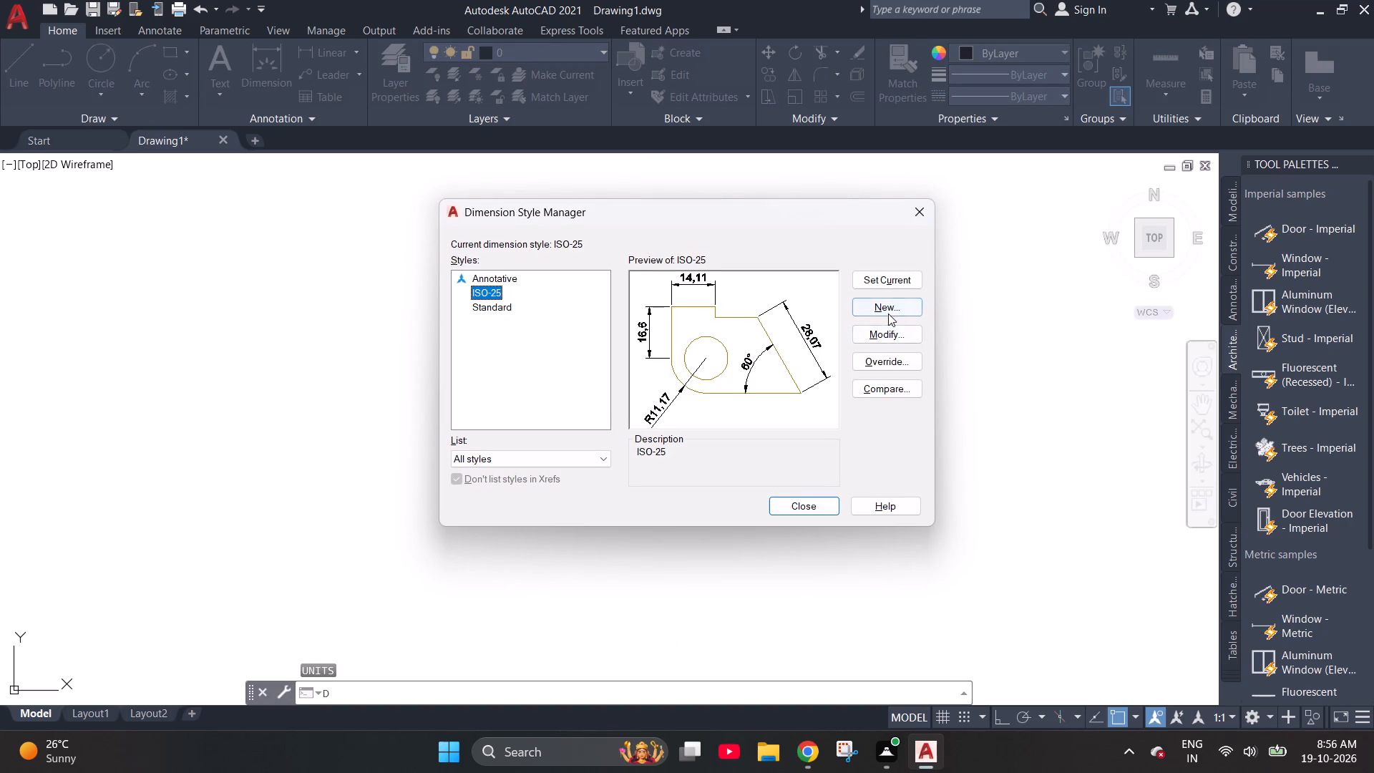
left_click(881, 336)
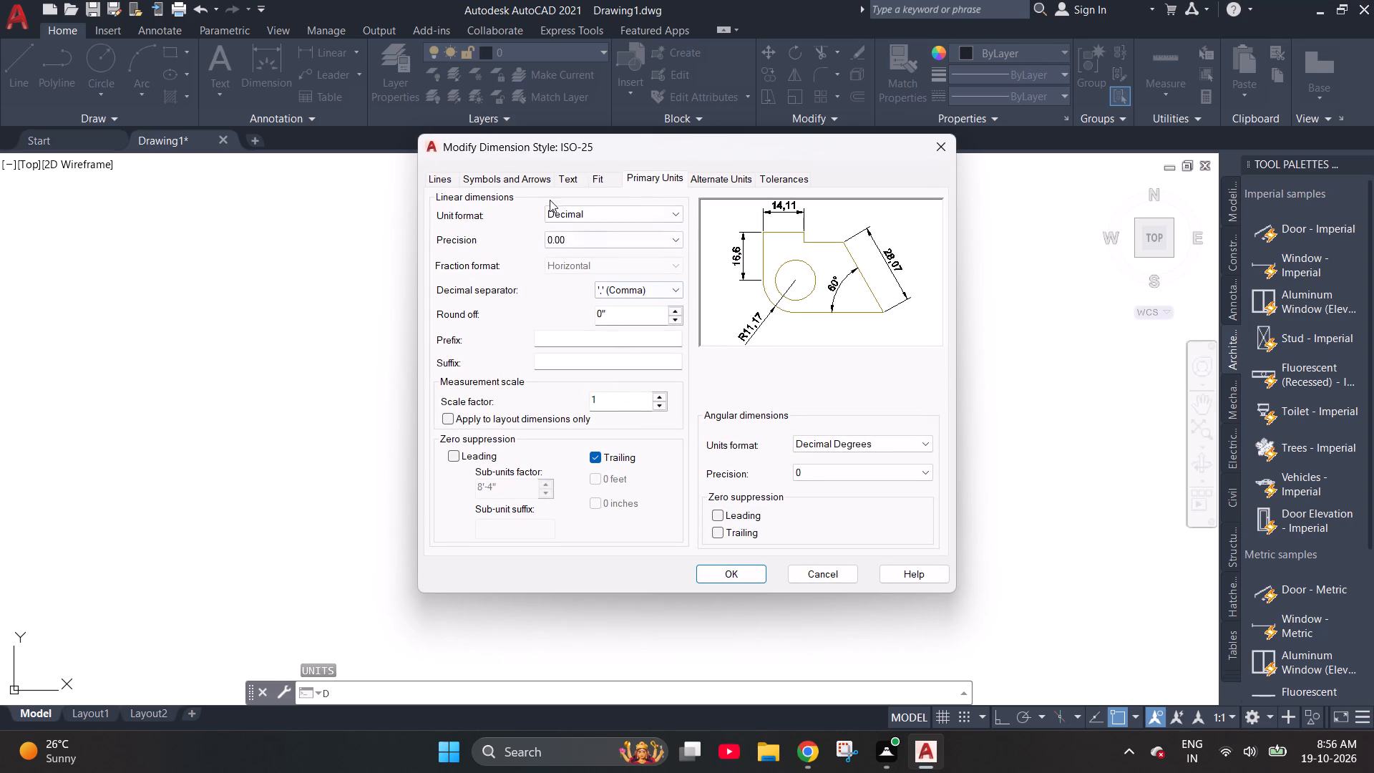
left_click(619, 215)
left_click(585, 249)
left_click(595, 240)
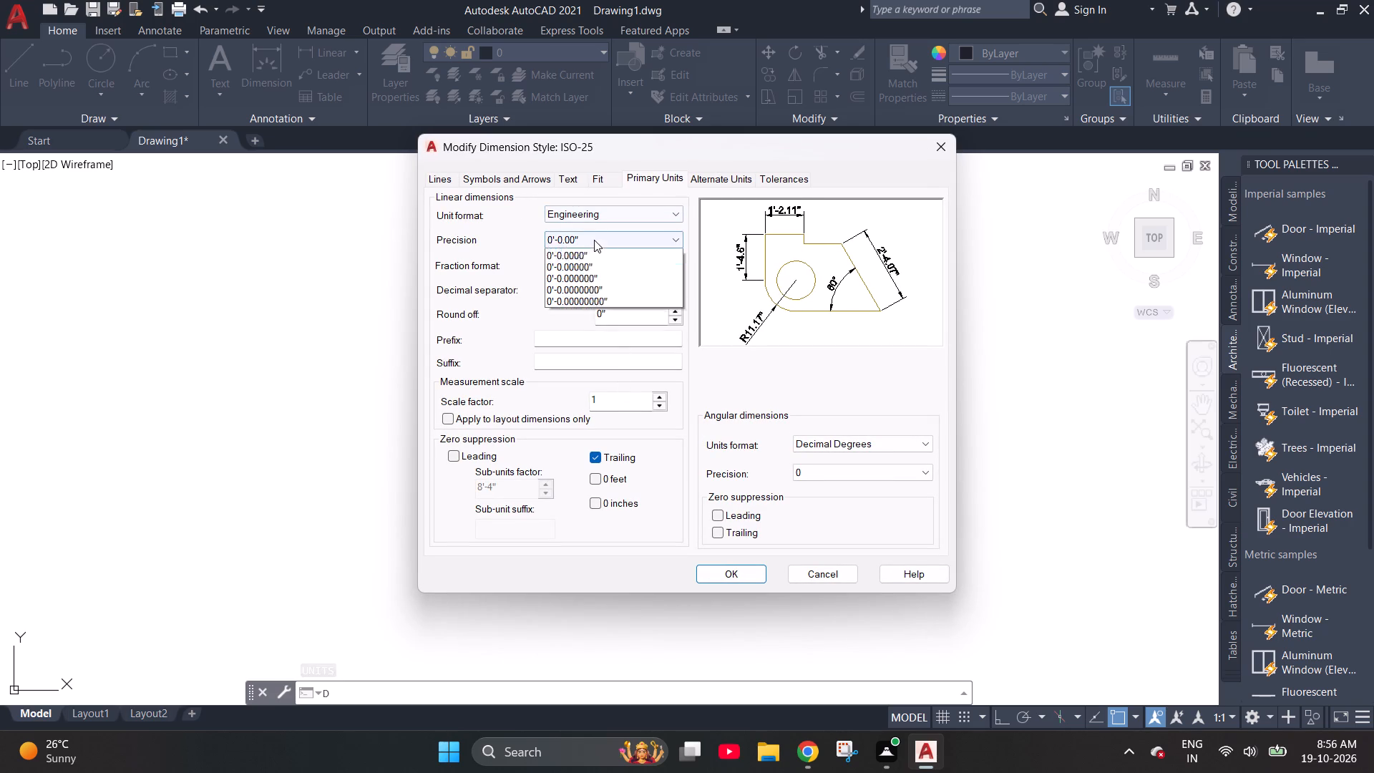
left_click(570, 257)
left_click_drag(630, 307, 597, 307)
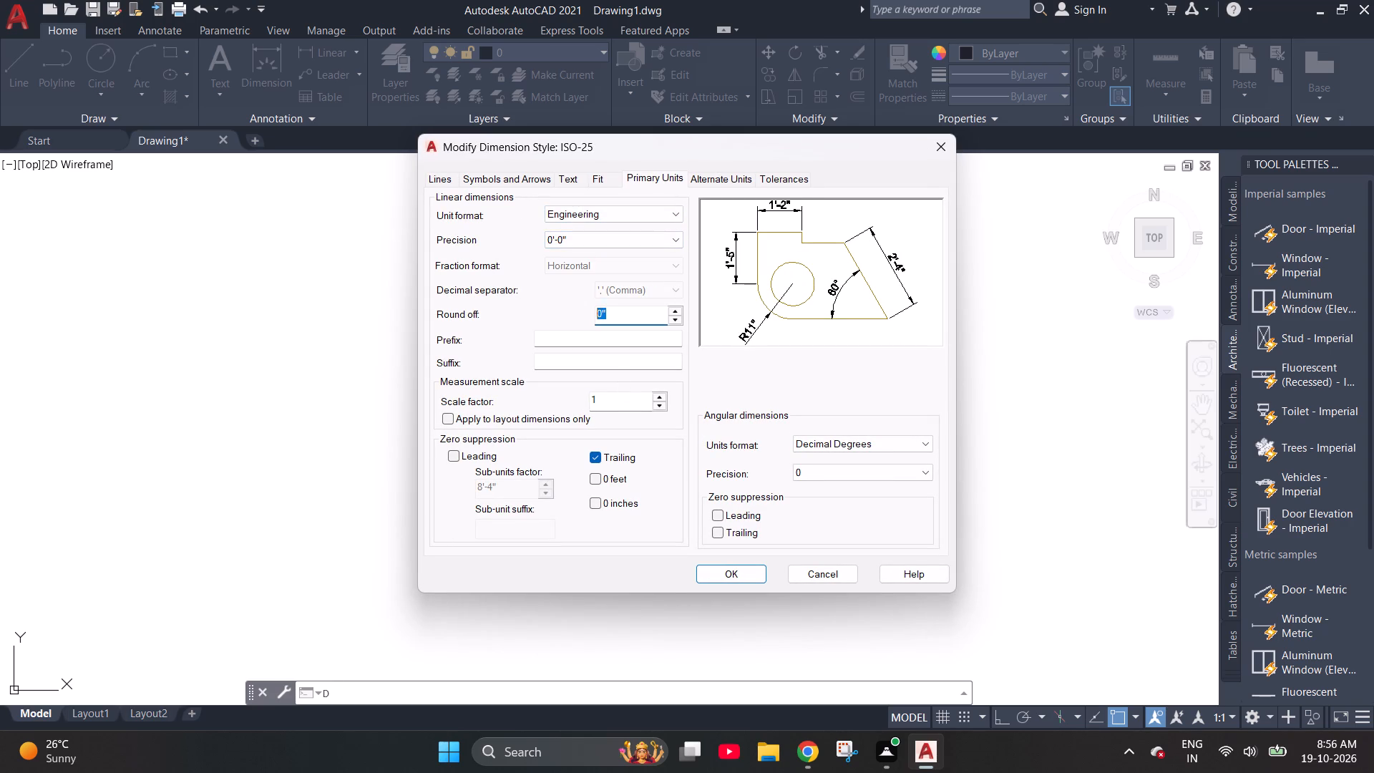
left_click_drag(597, 307, 597, 306)
Set the dimension text height of the ISO-25 style to 2'.
left_click(542, 180)
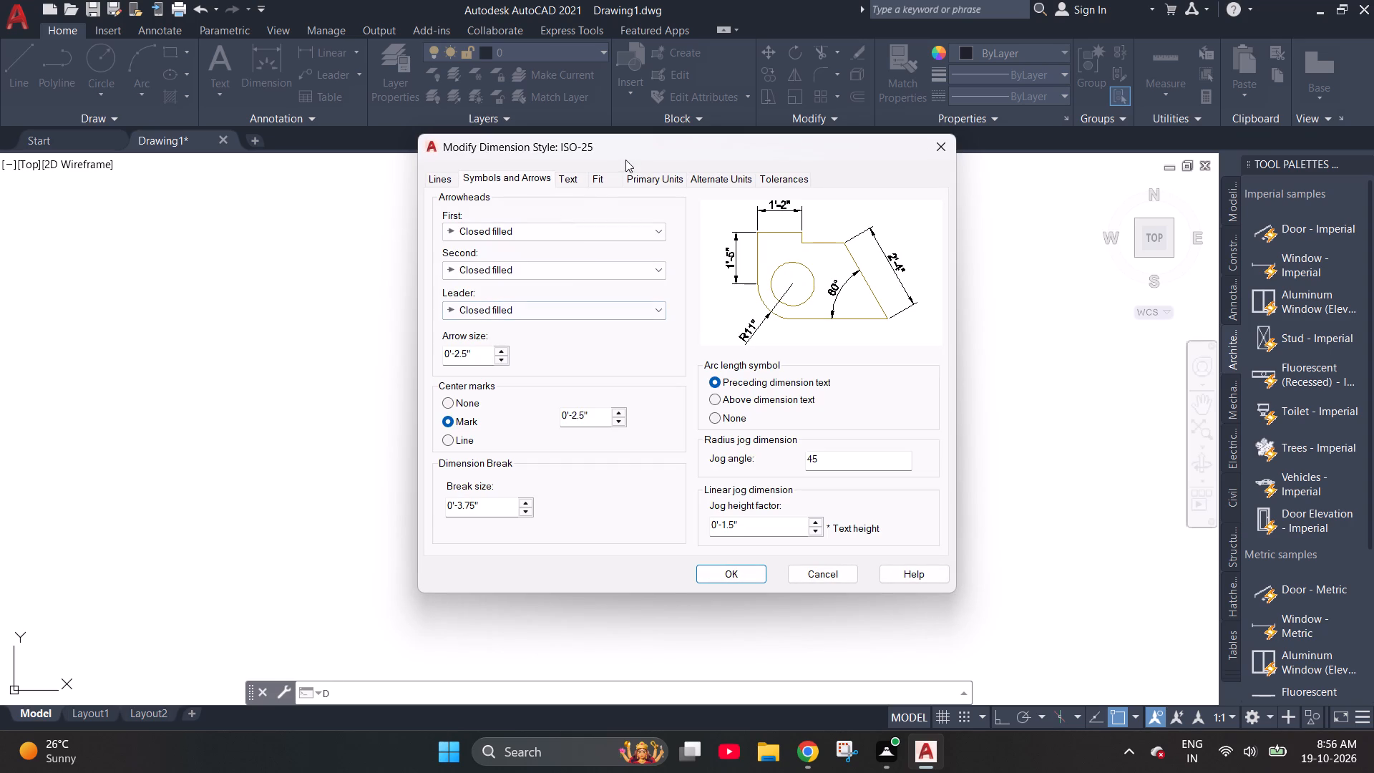
left_click(560, 173)
left_click_drag(654, 301, 595, 310)
type("2'")
key("Return")
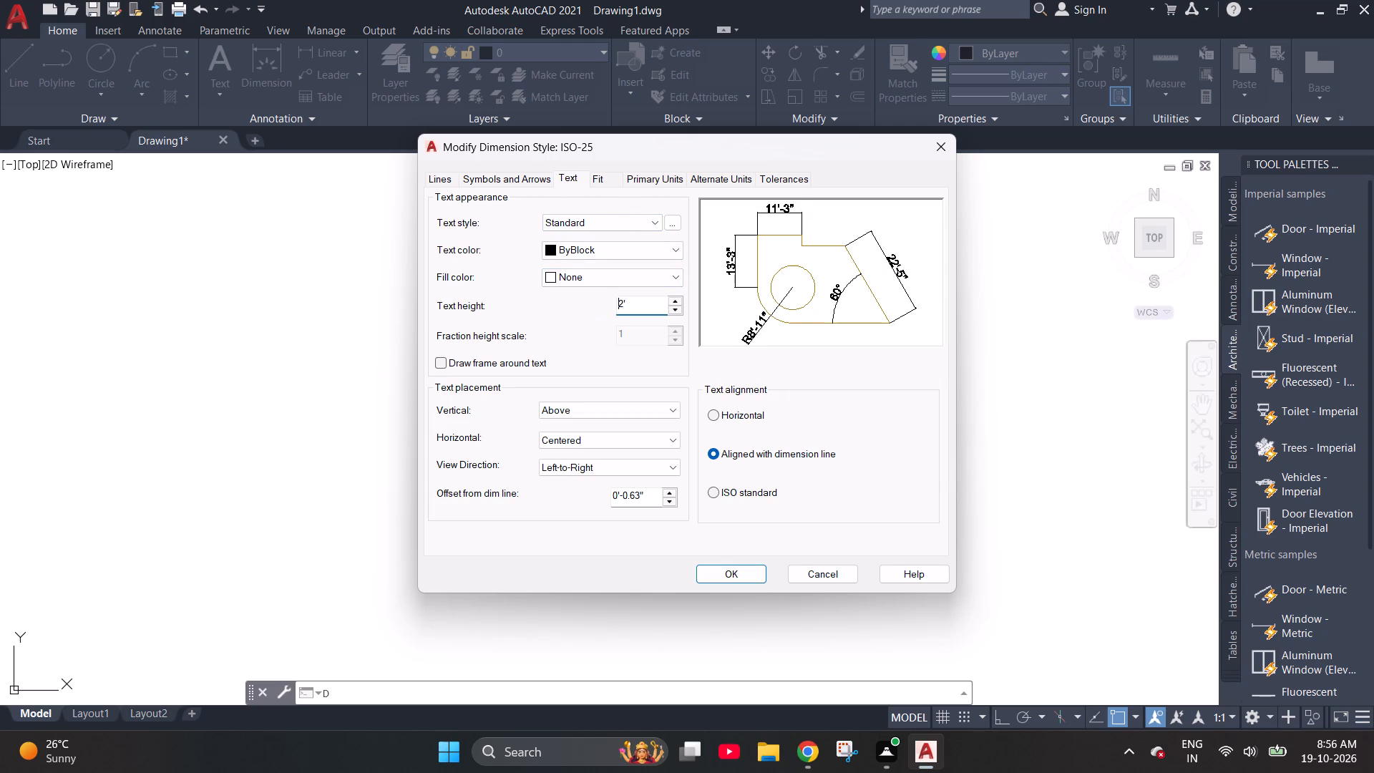
Set the ISO-25 style's arrow size to 2' and accept the dimension style changes.
left_click(630, 191)
left_click(642, 186)
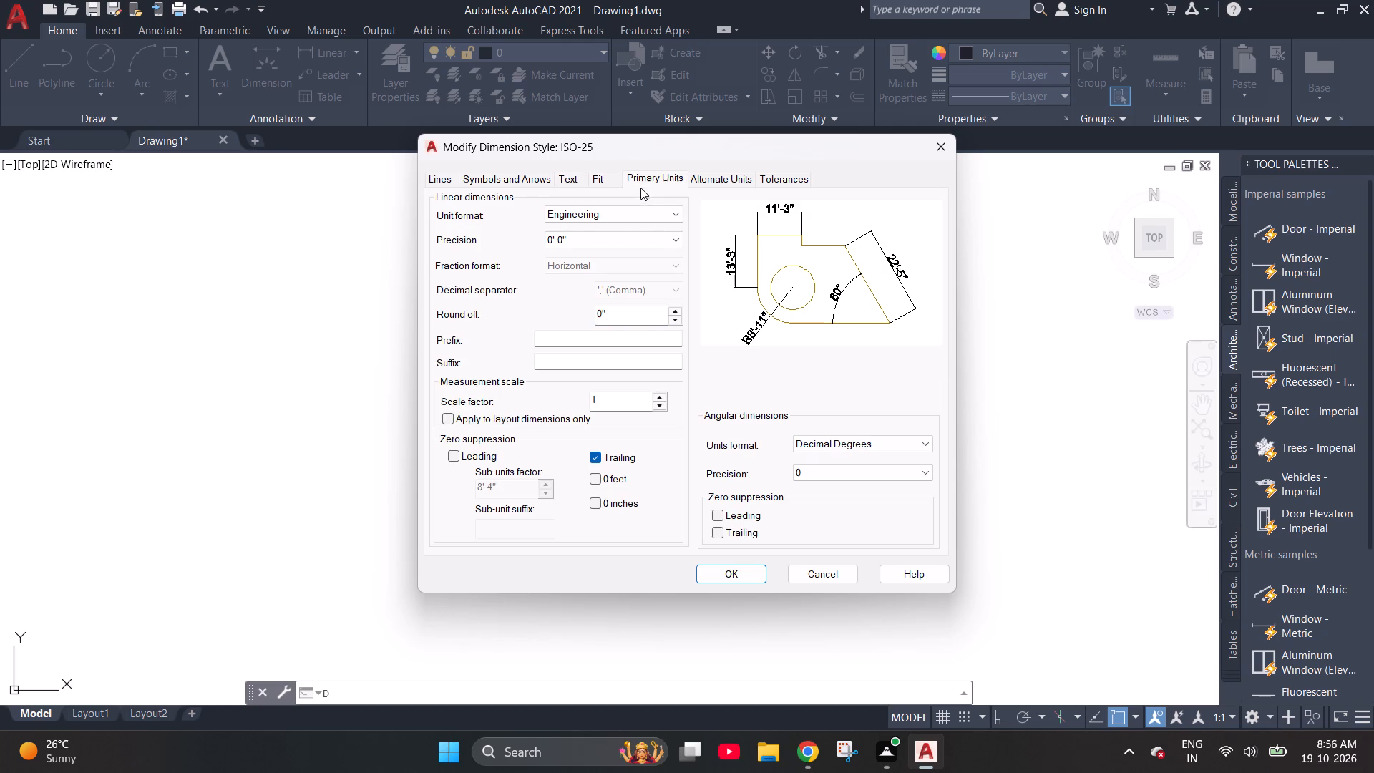
left_click(478, 178)
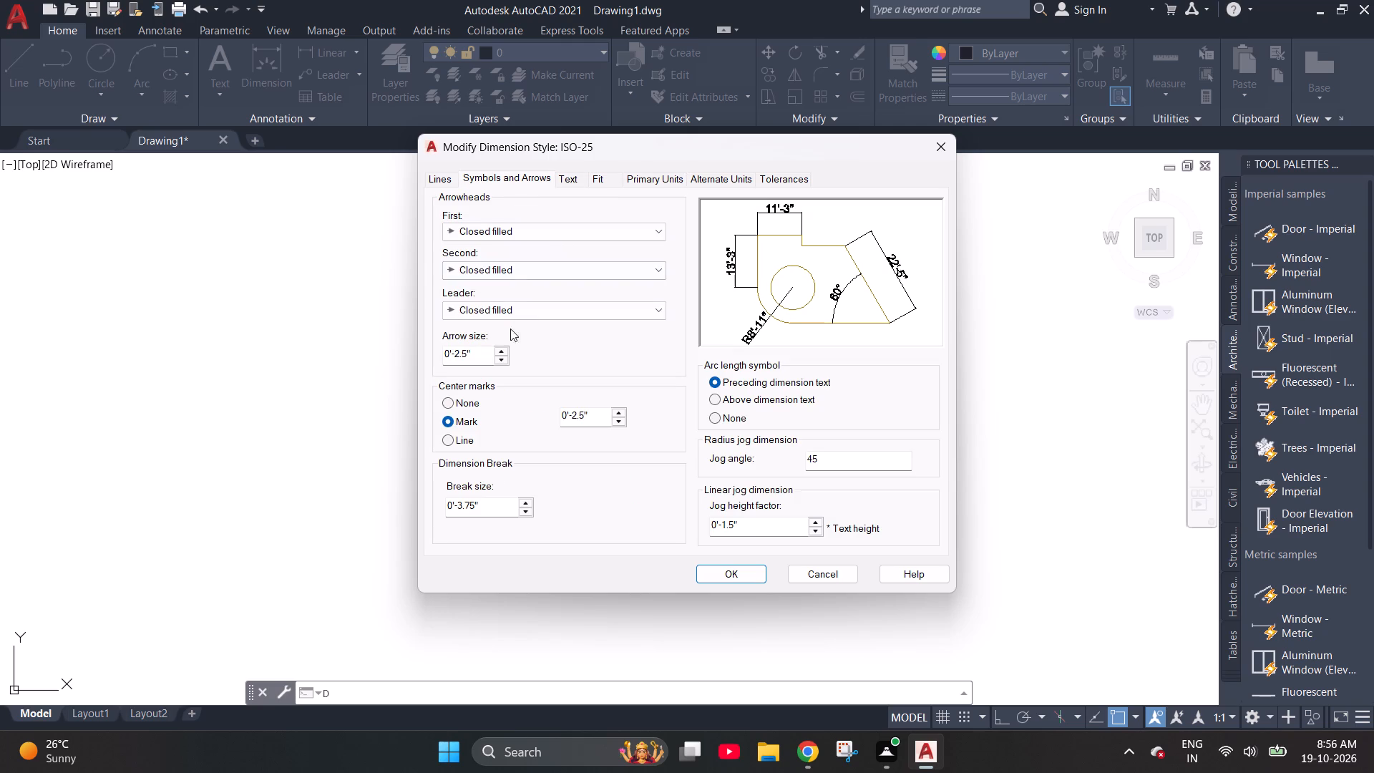
left_click(416, 369)
left_click_drag(492, 363, 427, 364)
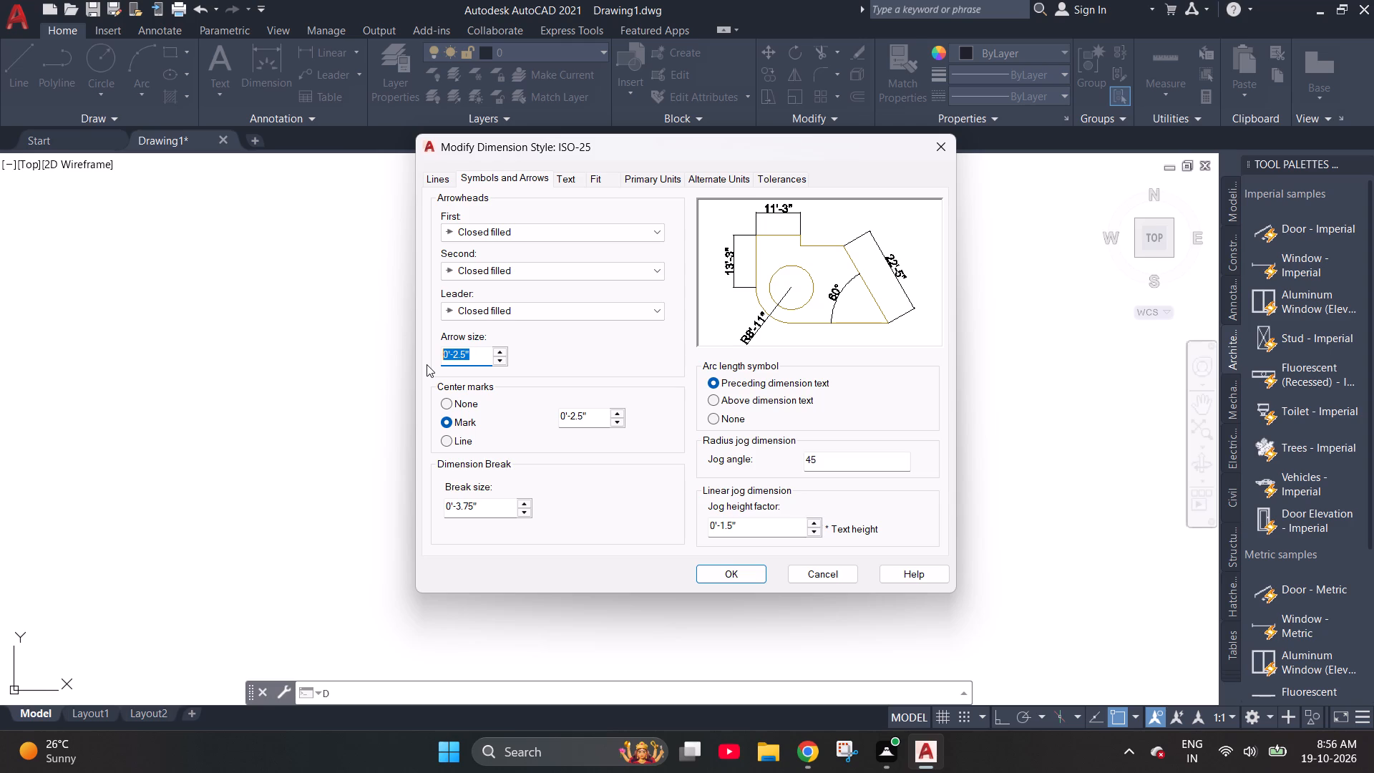
type("2'")
key("Return")
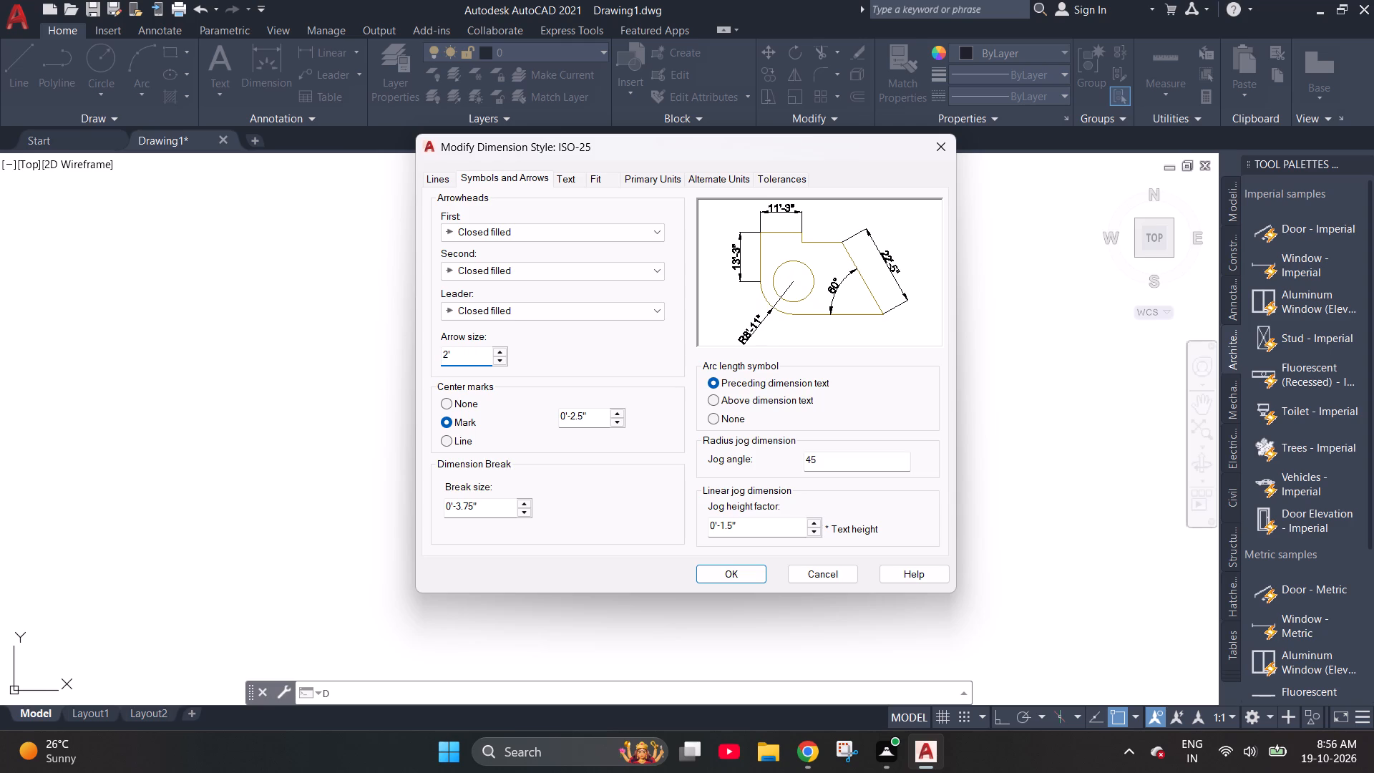
left_click(726, 579)
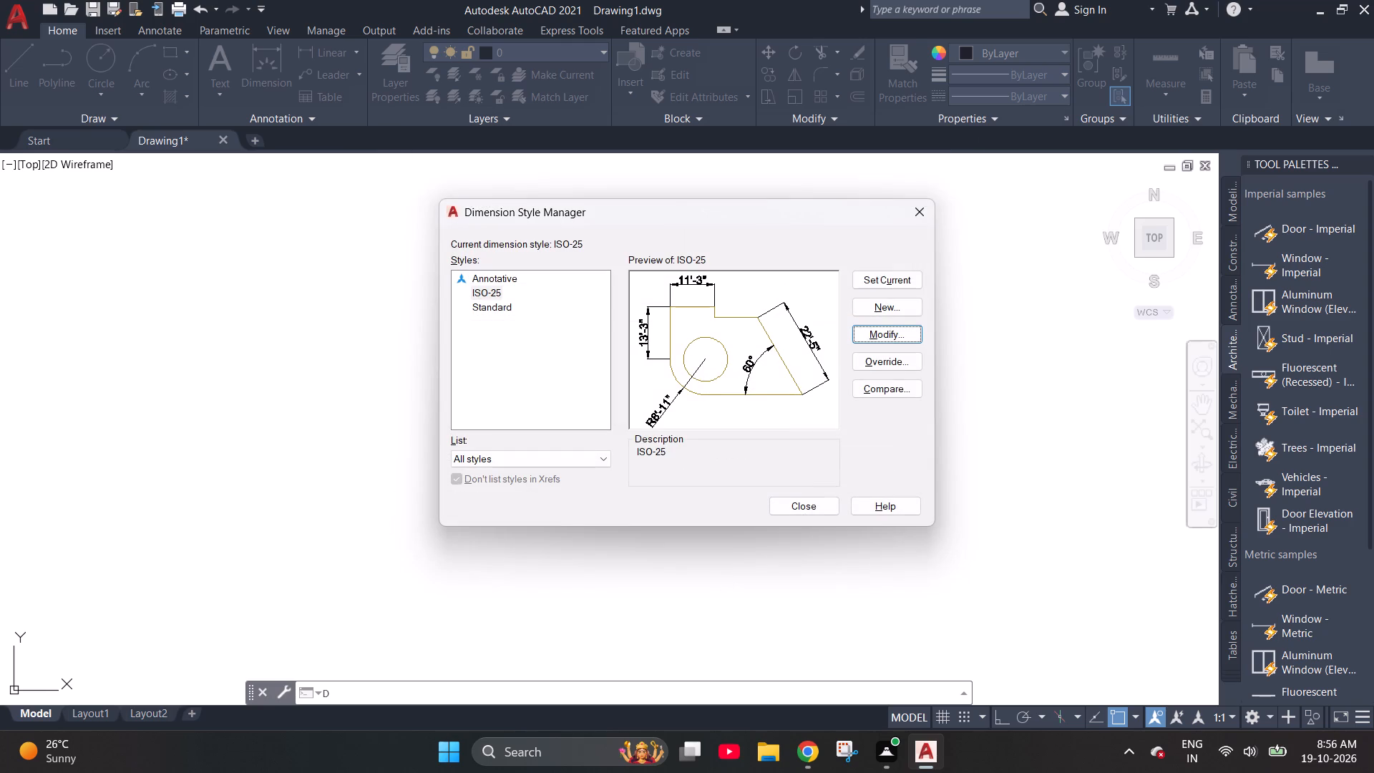
Make ISO-25 the current dimension style and close the Dimension Style Manager.
left_click(902, 276)
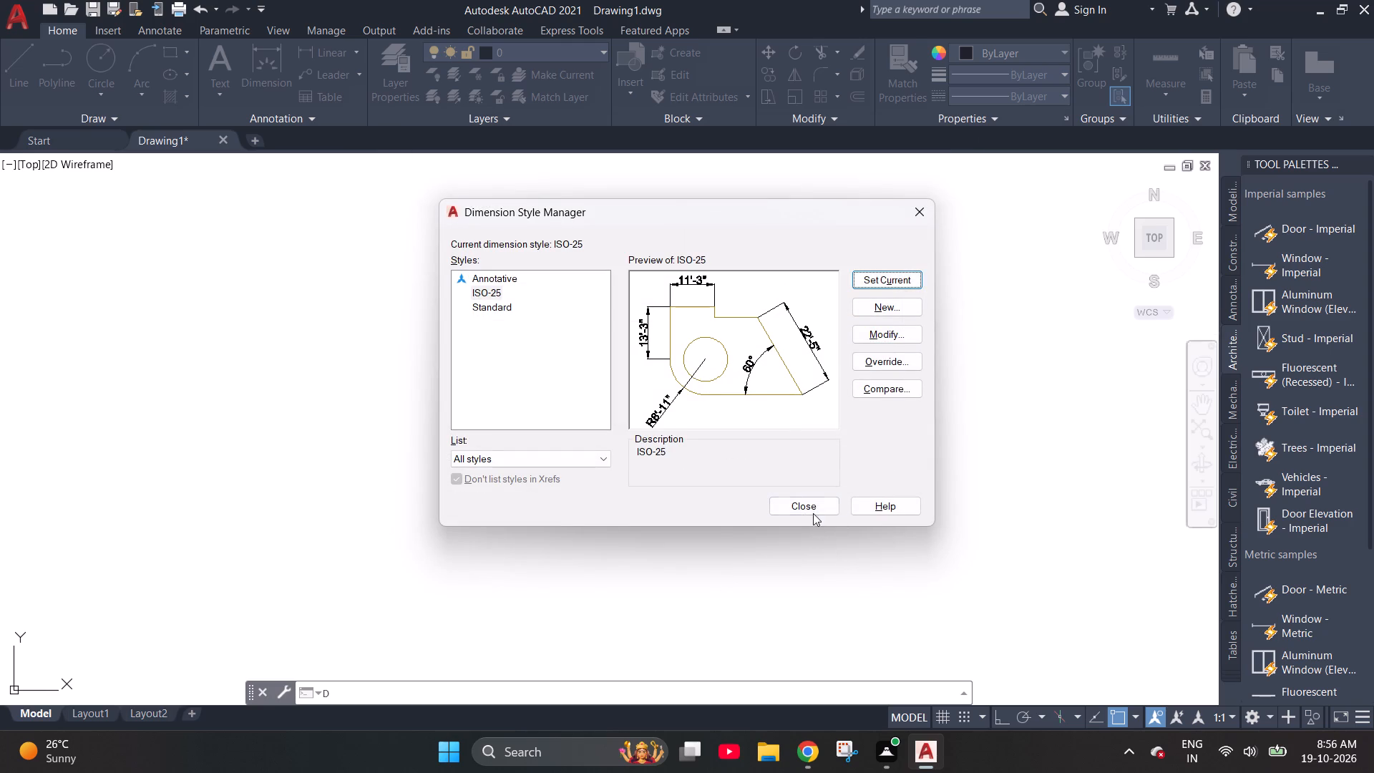
left_click(807, 500)
key("Escape")
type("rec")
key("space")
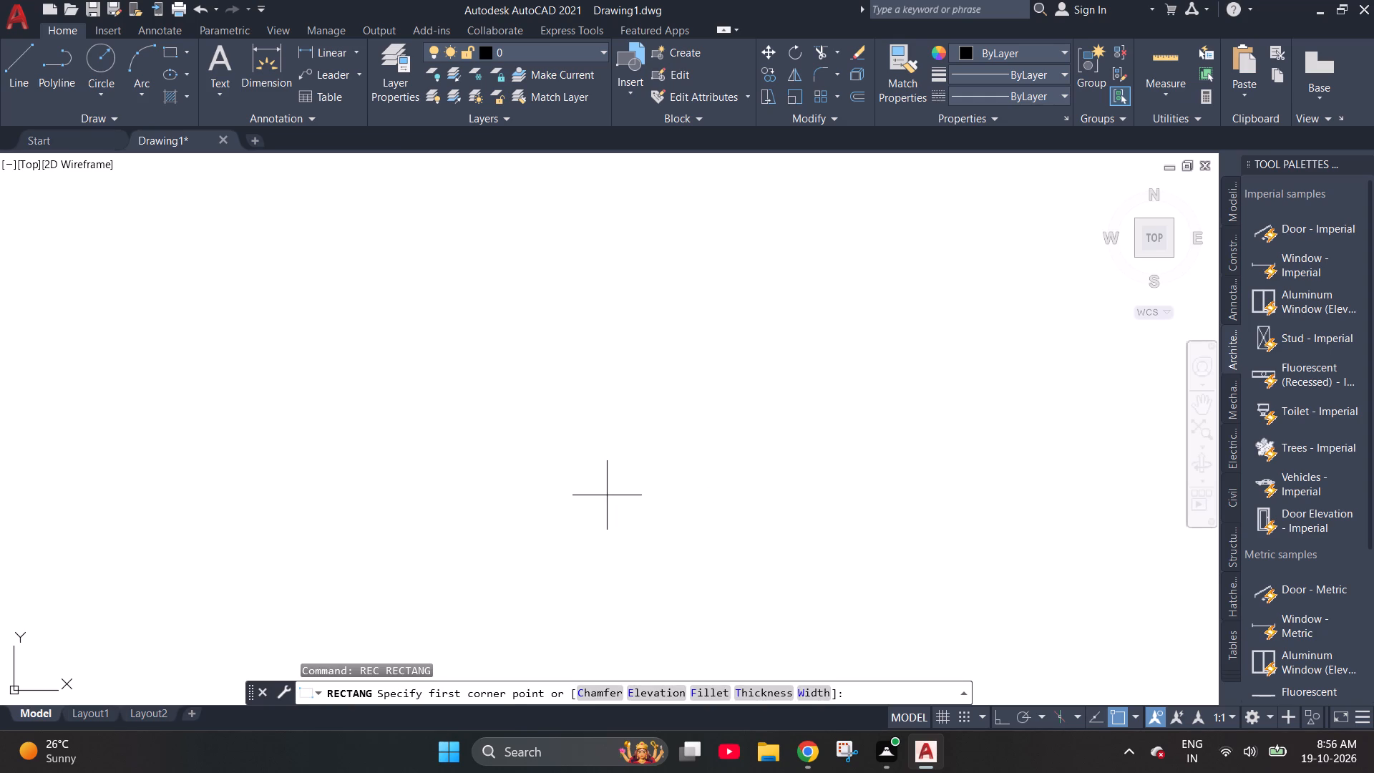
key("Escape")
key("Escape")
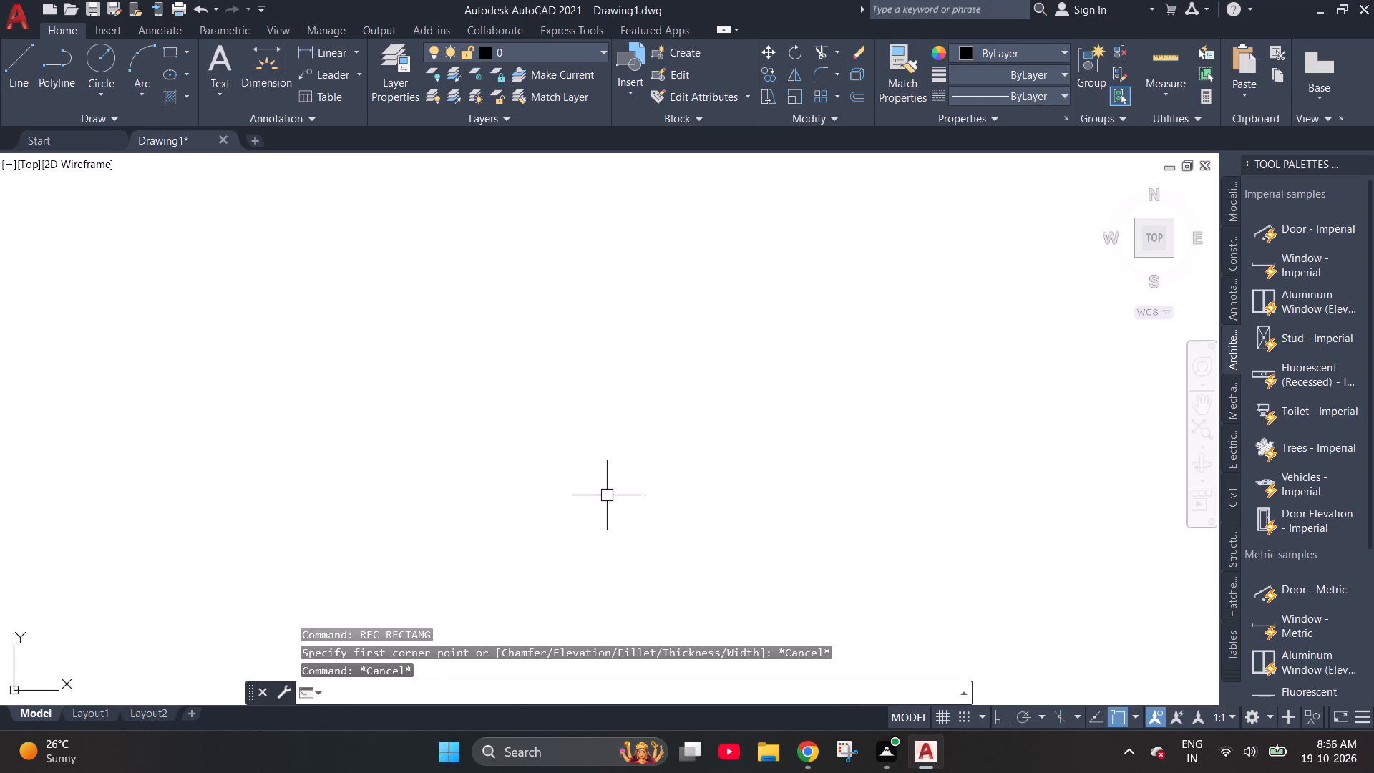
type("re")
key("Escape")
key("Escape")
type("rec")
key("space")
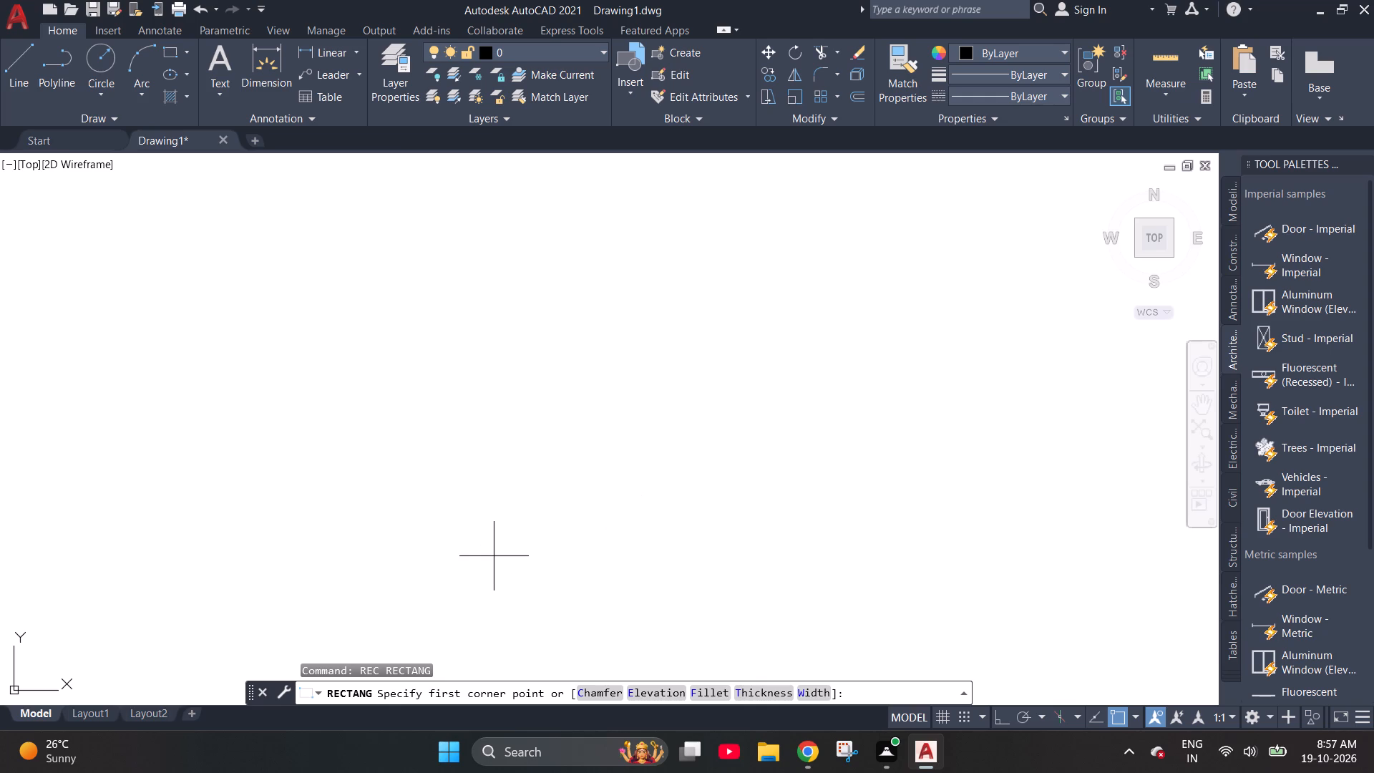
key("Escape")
Start a rectangle with the Rectangle command, placing its first corner in the empty drawing area.
type("rec")
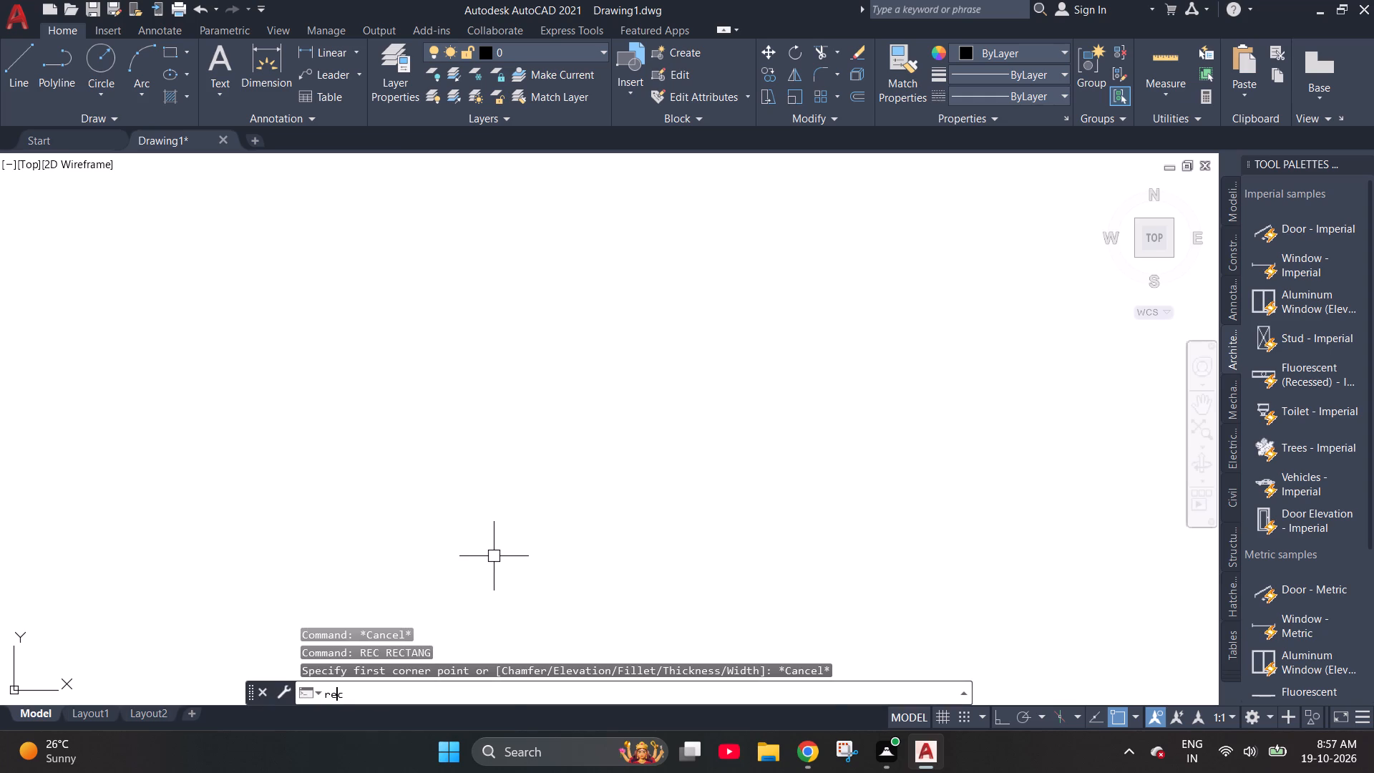
key("space")
left_click(441, 296)
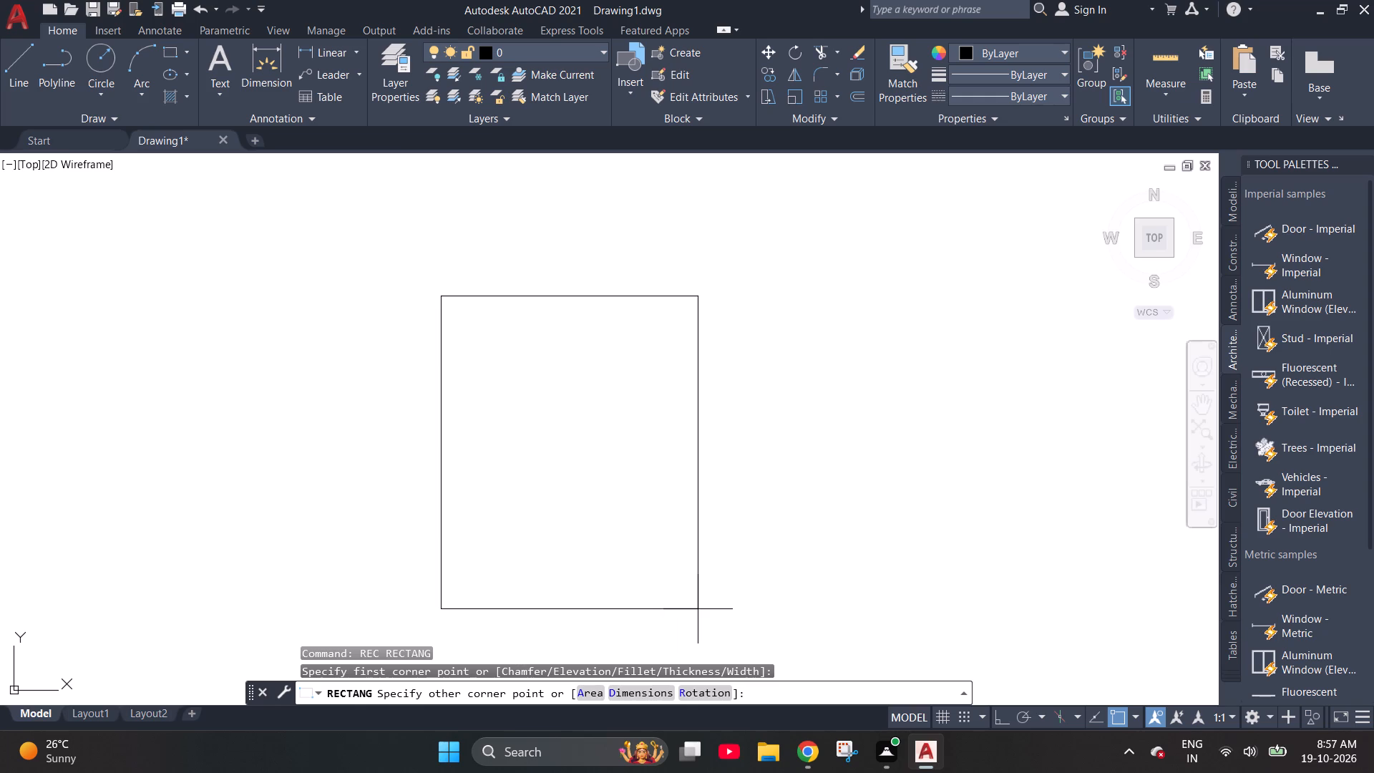
scroll(606, 505, "down", 2)
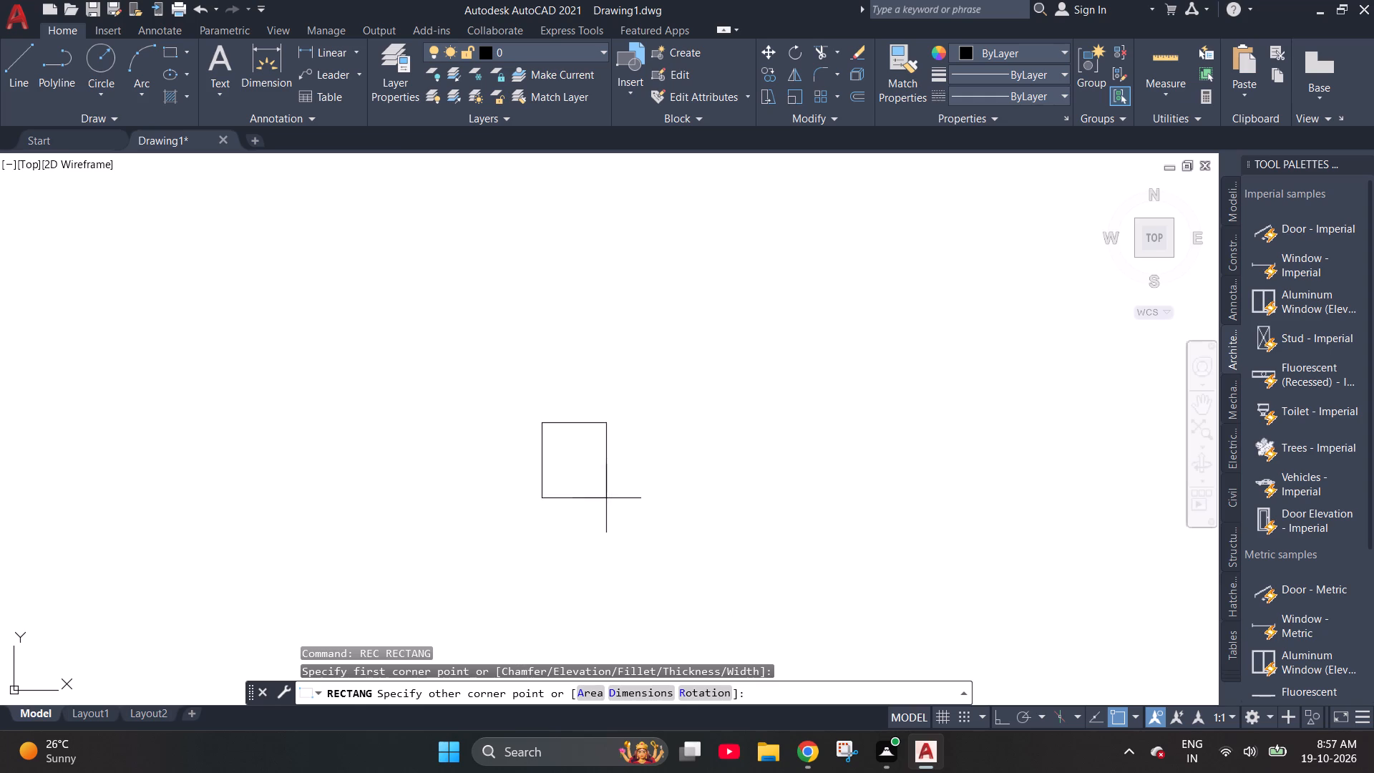
scroll(523, 449, "down", 1)
scroll(522, 221, "down", 2)
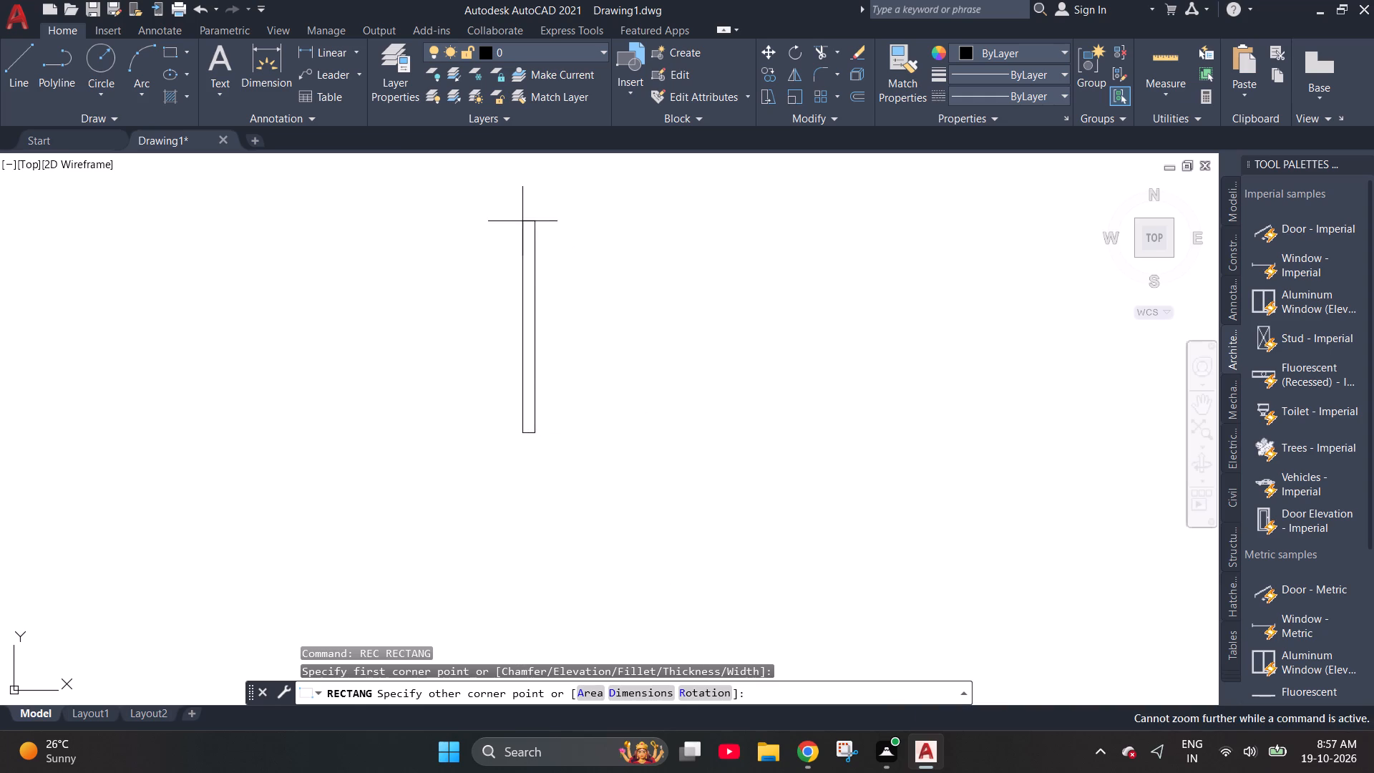
scroll(522, 331, "down", 1)
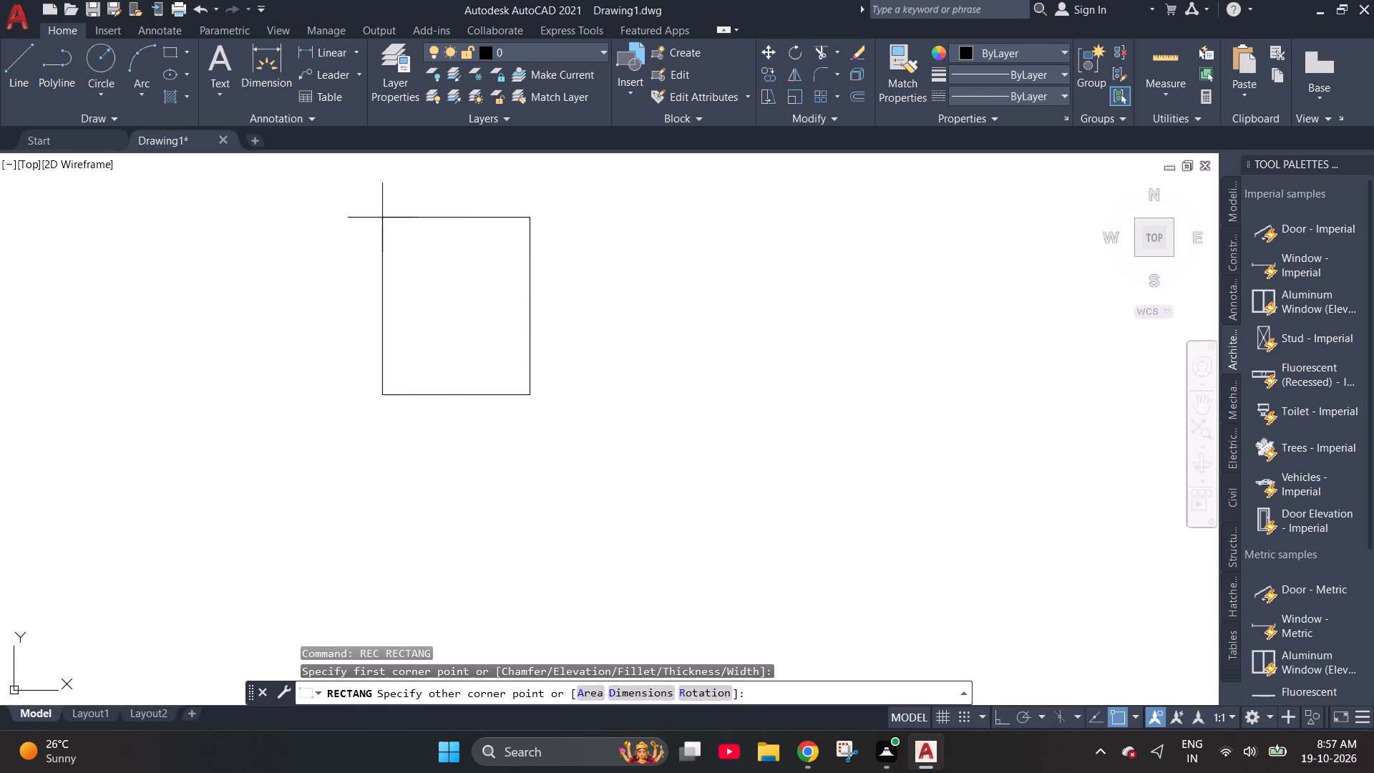
scroll(573, 392, "down", 2)
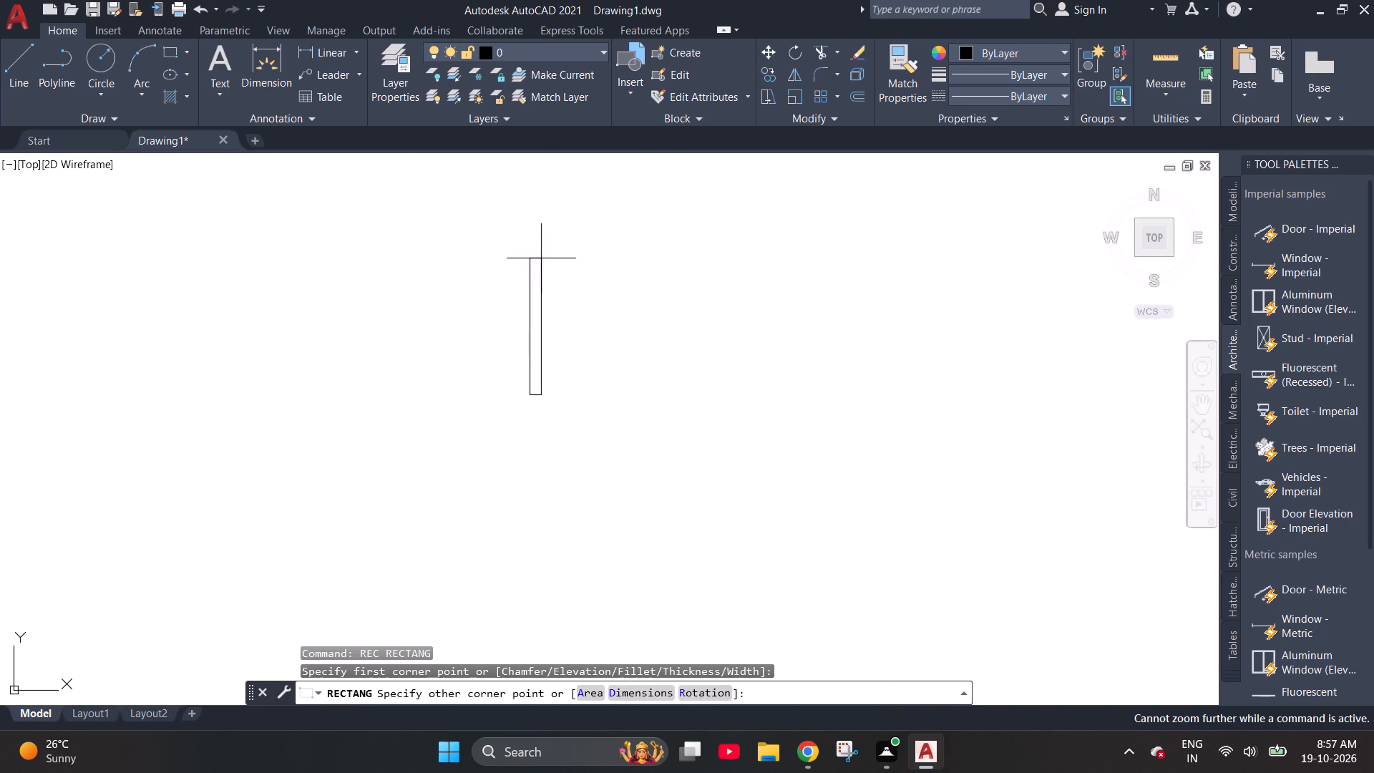
scroll(575, 301, "down", 8)
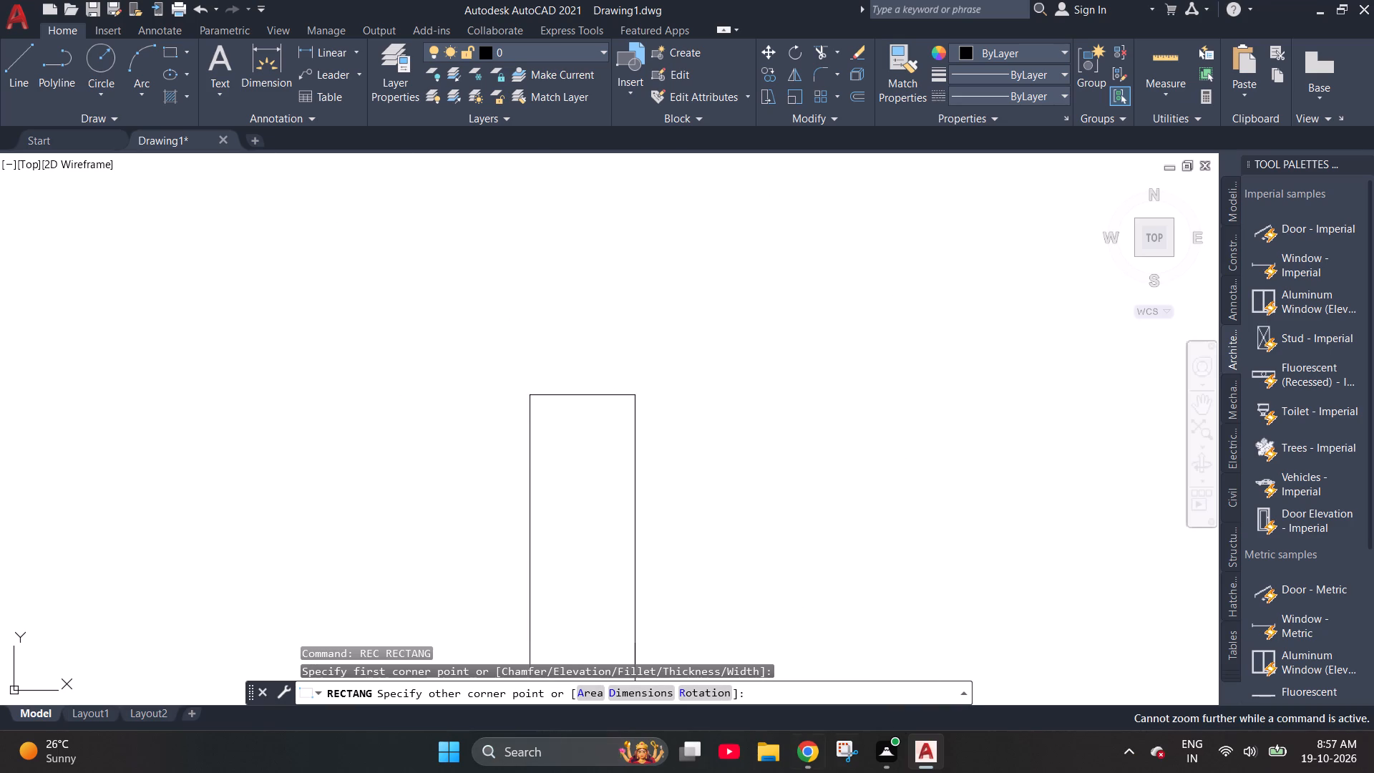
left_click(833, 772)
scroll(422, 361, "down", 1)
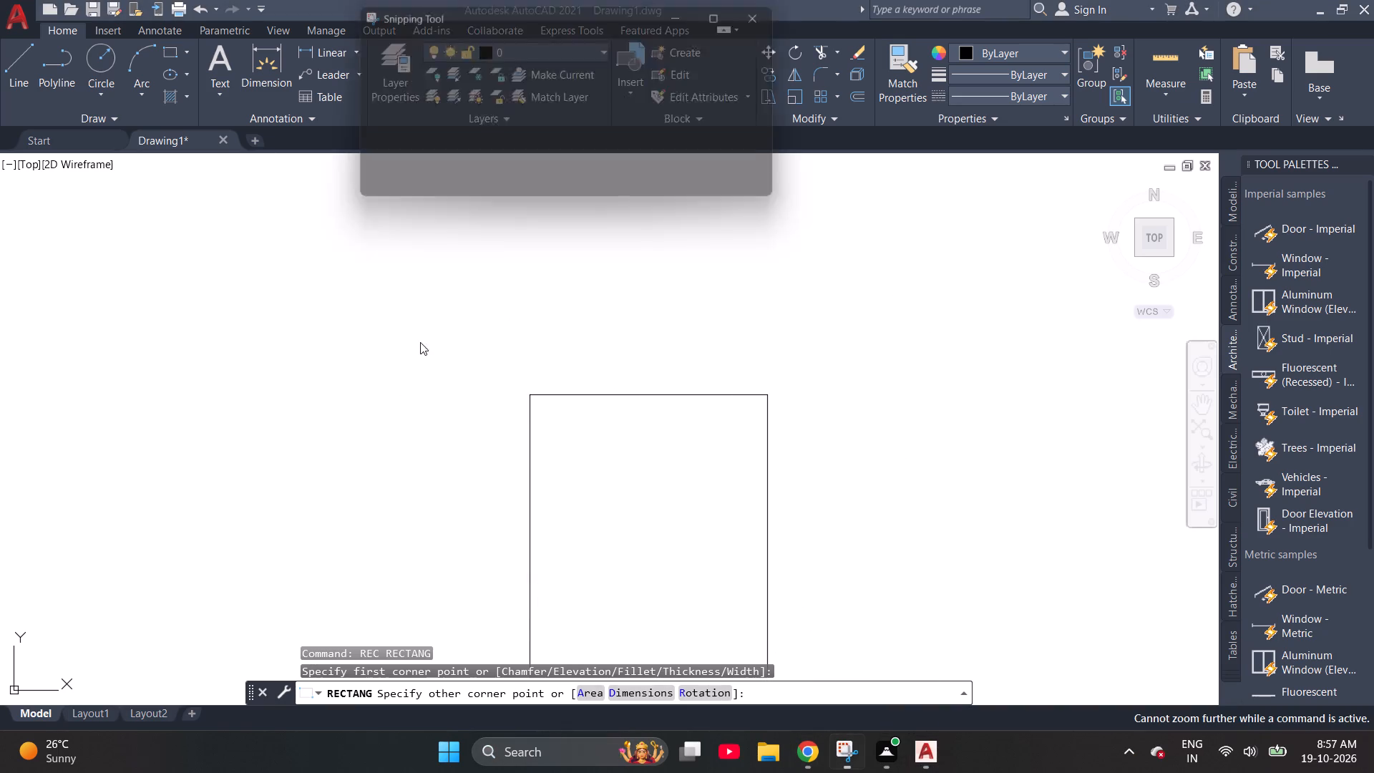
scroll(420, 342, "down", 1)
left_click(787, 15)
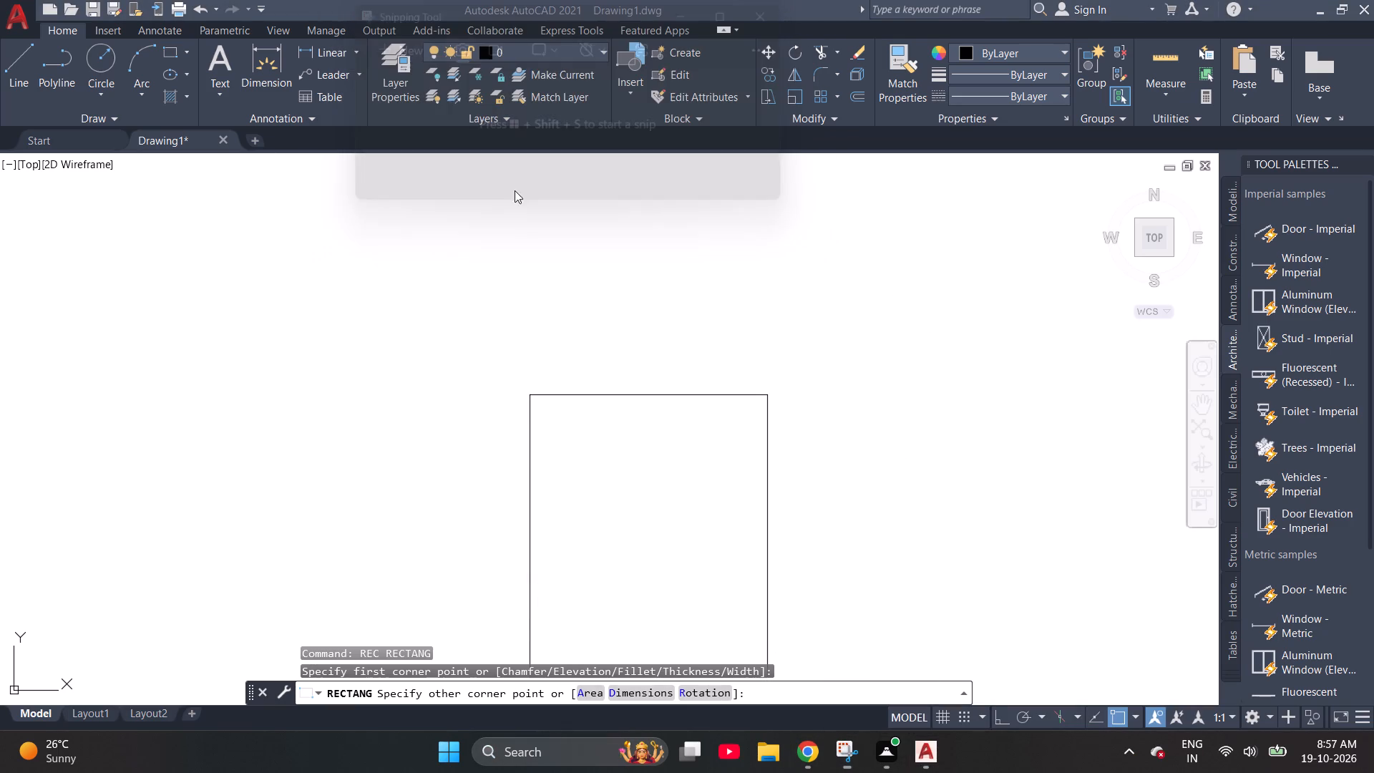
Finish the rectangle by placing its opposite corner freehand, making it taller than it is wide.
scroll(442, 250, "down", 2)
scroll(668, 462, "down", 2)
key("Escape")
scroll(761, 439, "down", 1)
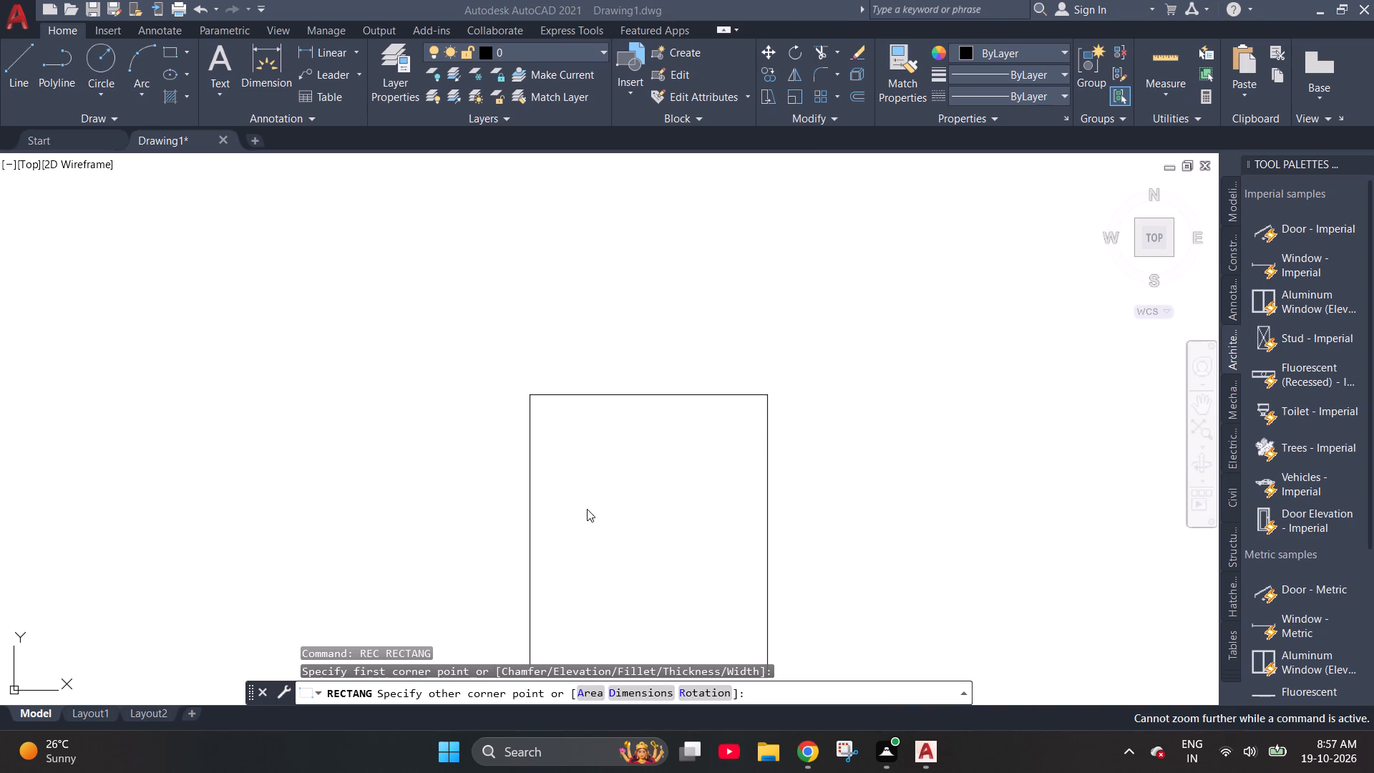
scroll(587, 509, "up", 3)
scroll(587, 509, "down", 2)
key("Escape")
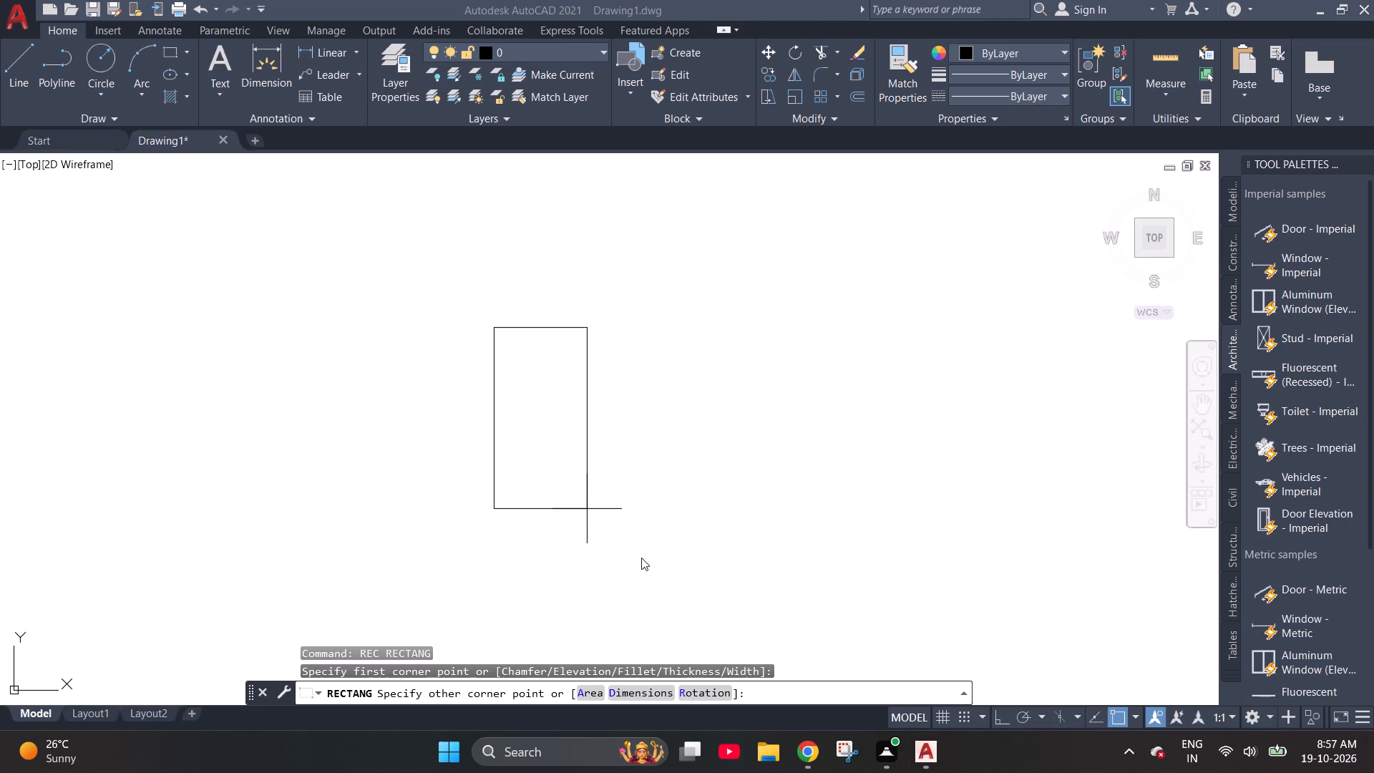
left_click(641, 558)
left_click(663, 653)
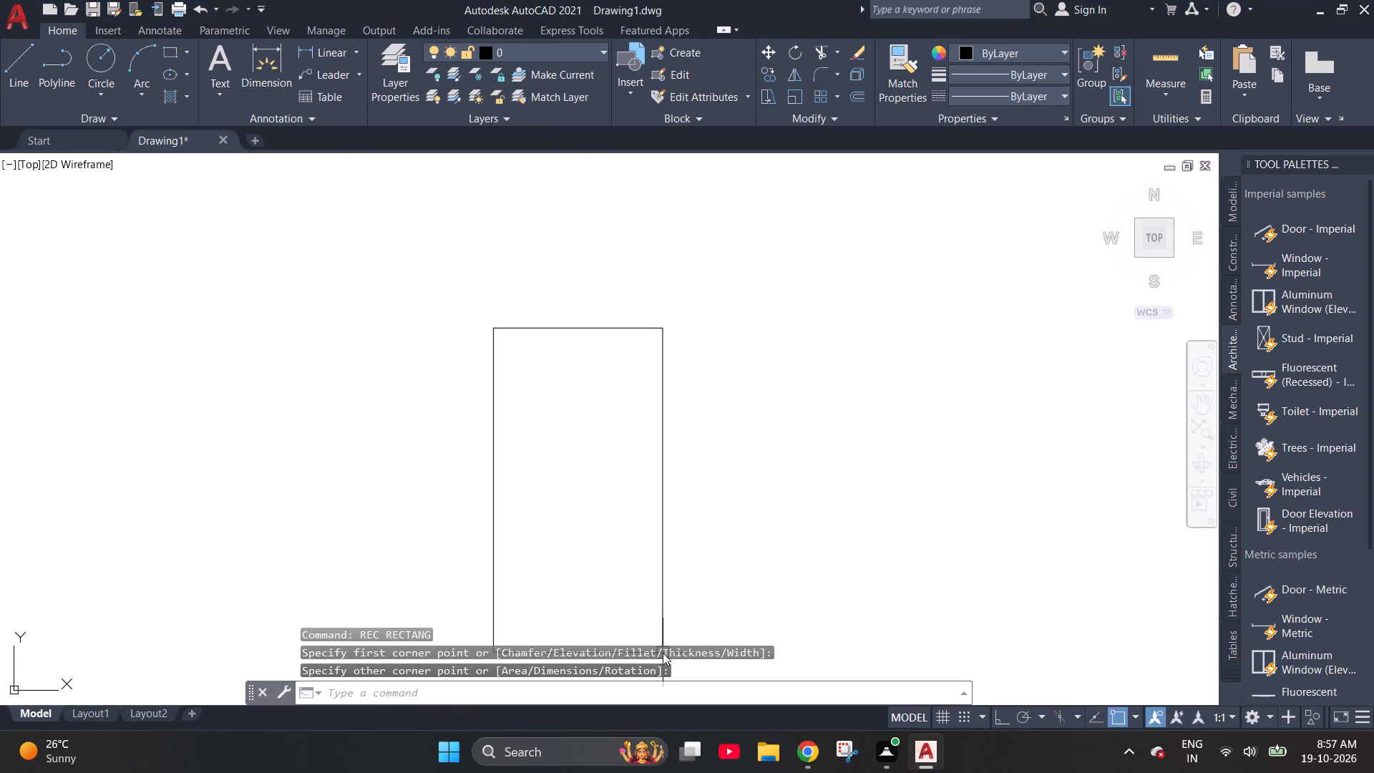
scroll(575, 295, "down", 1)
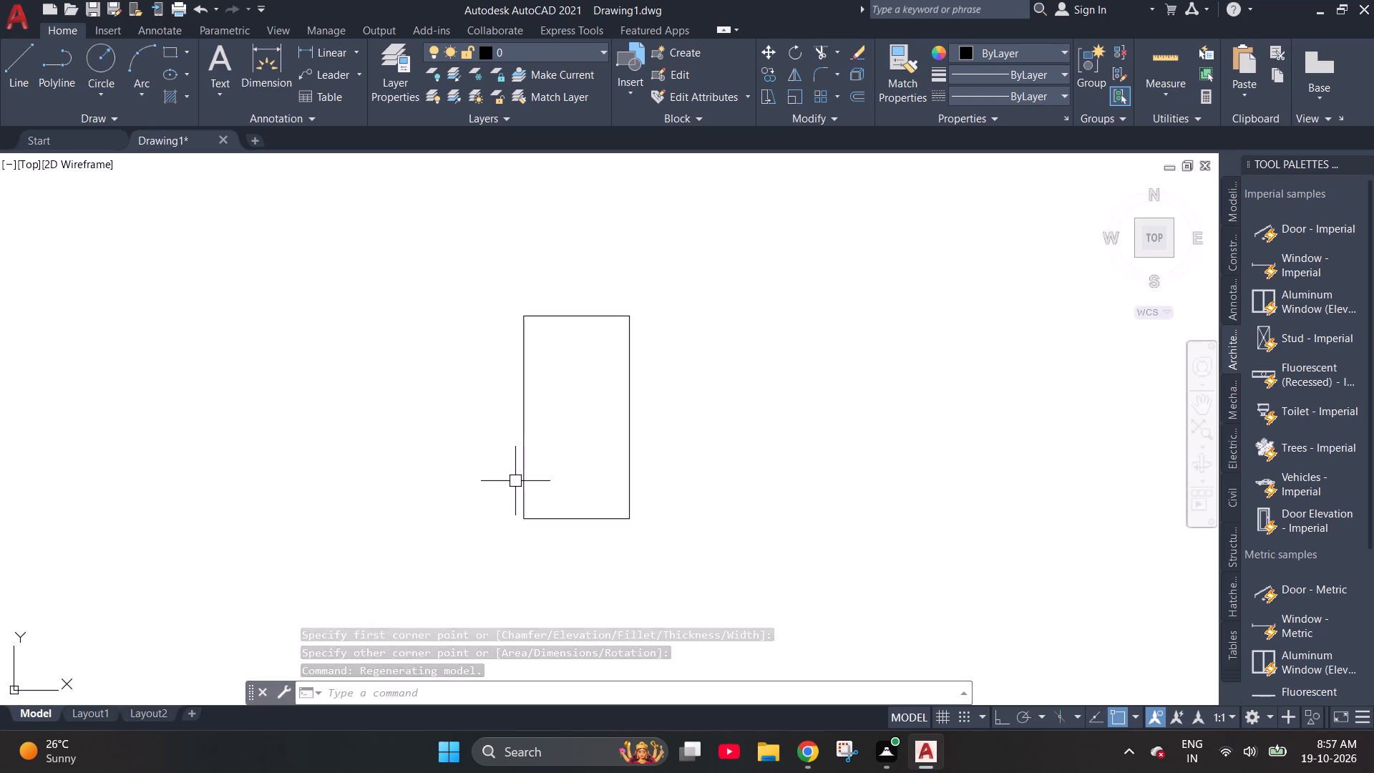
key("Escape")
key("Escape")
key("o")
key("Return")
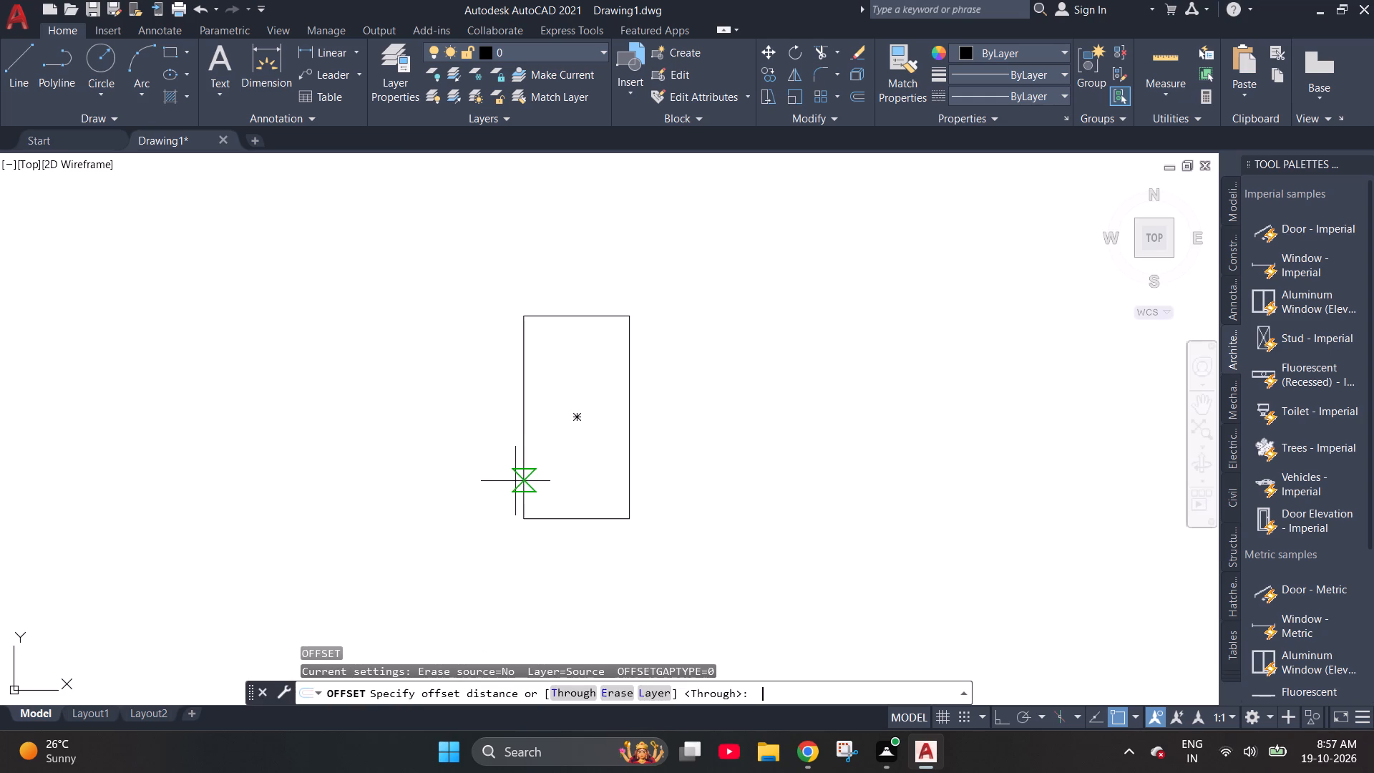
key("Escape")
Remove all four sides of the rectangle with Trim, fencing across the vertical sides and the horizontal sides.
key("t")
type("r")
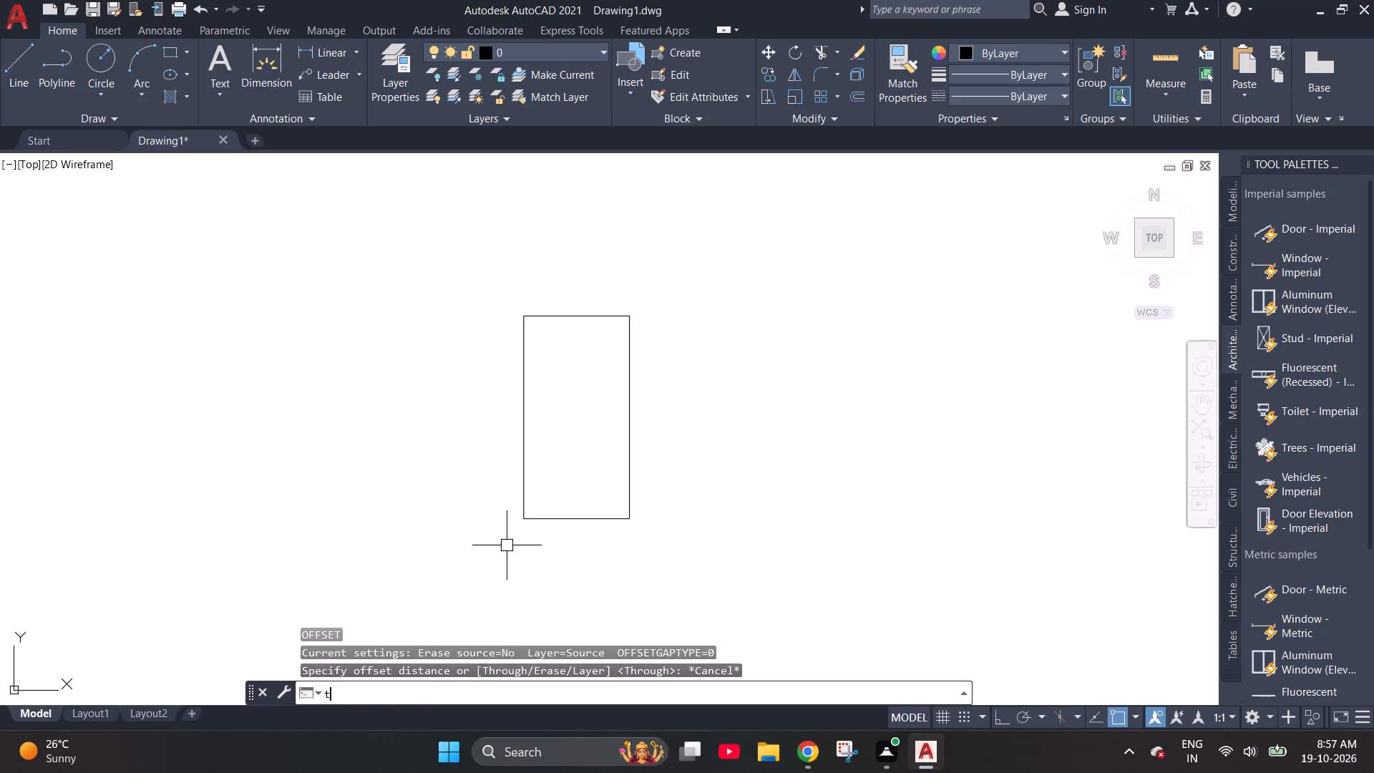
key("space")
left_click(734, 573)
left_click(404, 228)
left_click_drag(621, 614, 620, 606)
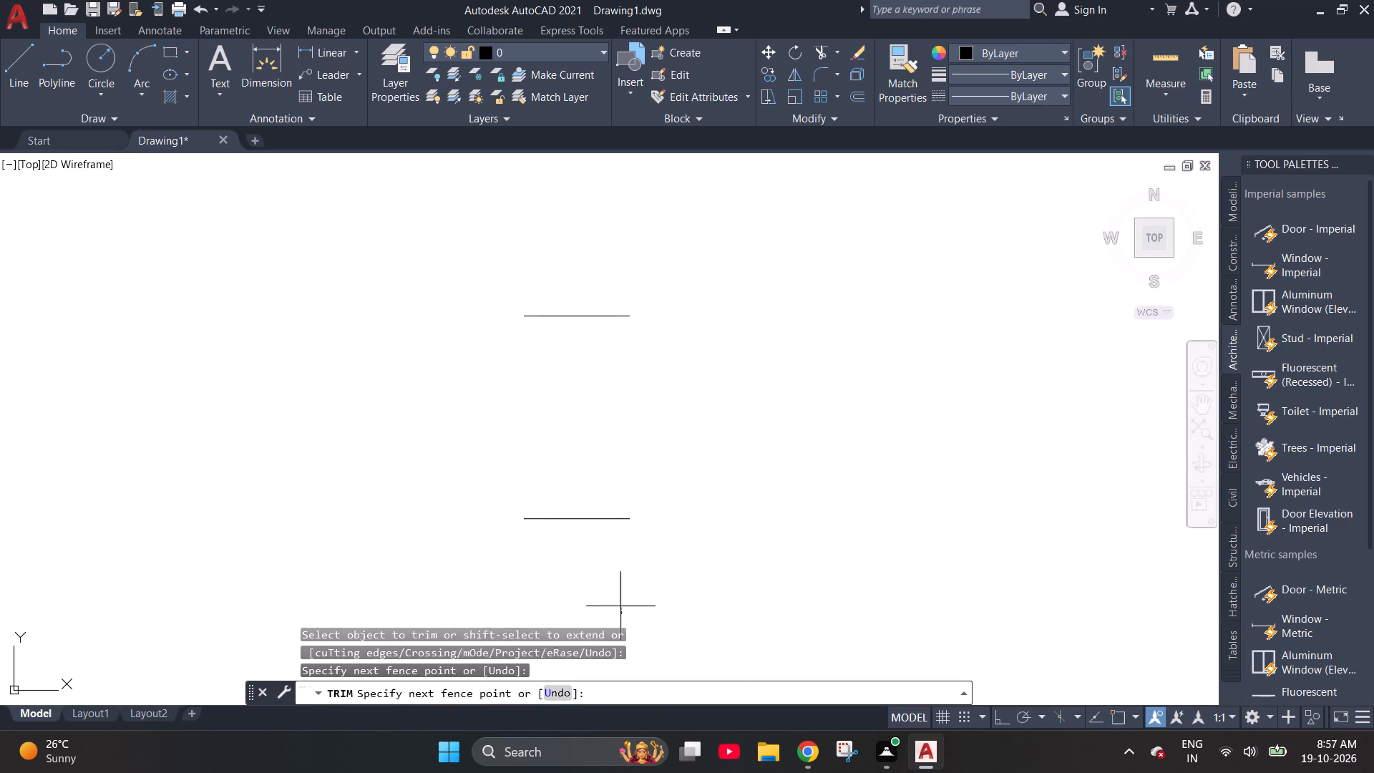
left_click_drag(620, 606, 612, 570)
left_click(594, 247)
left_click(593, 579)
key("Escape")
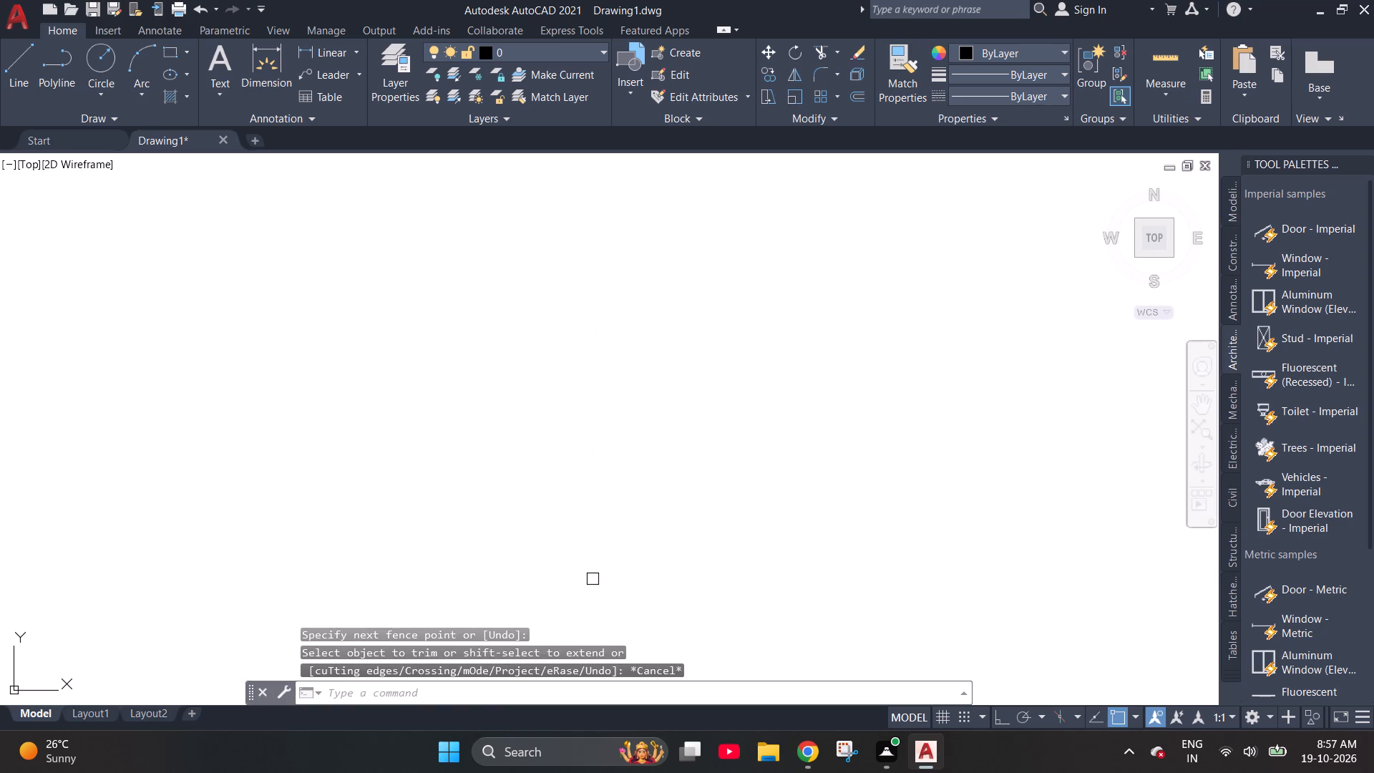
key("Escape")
Start a line in the empty drawing area and, with Ortho on, draw its first segment 12'9" straight down.
type("l")
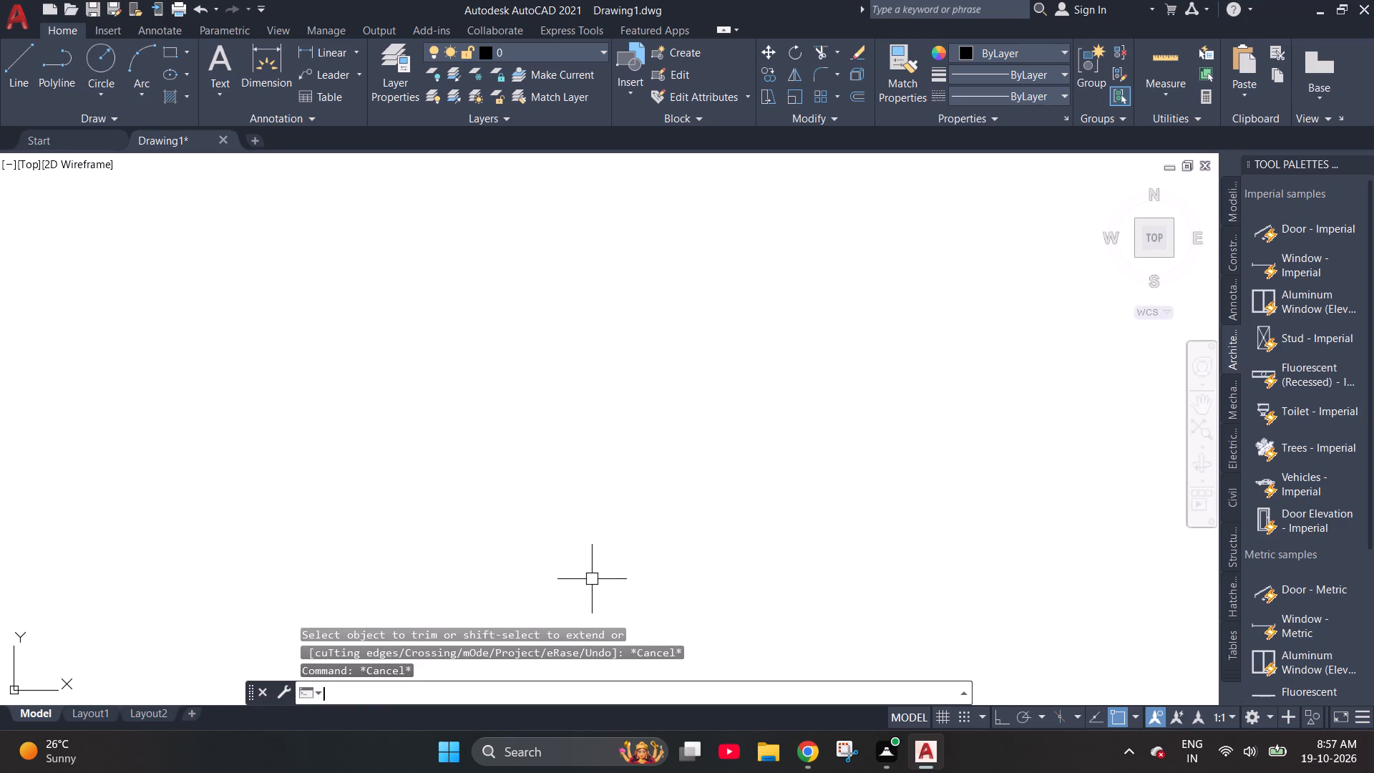
key("space")
left_click(570, 299)
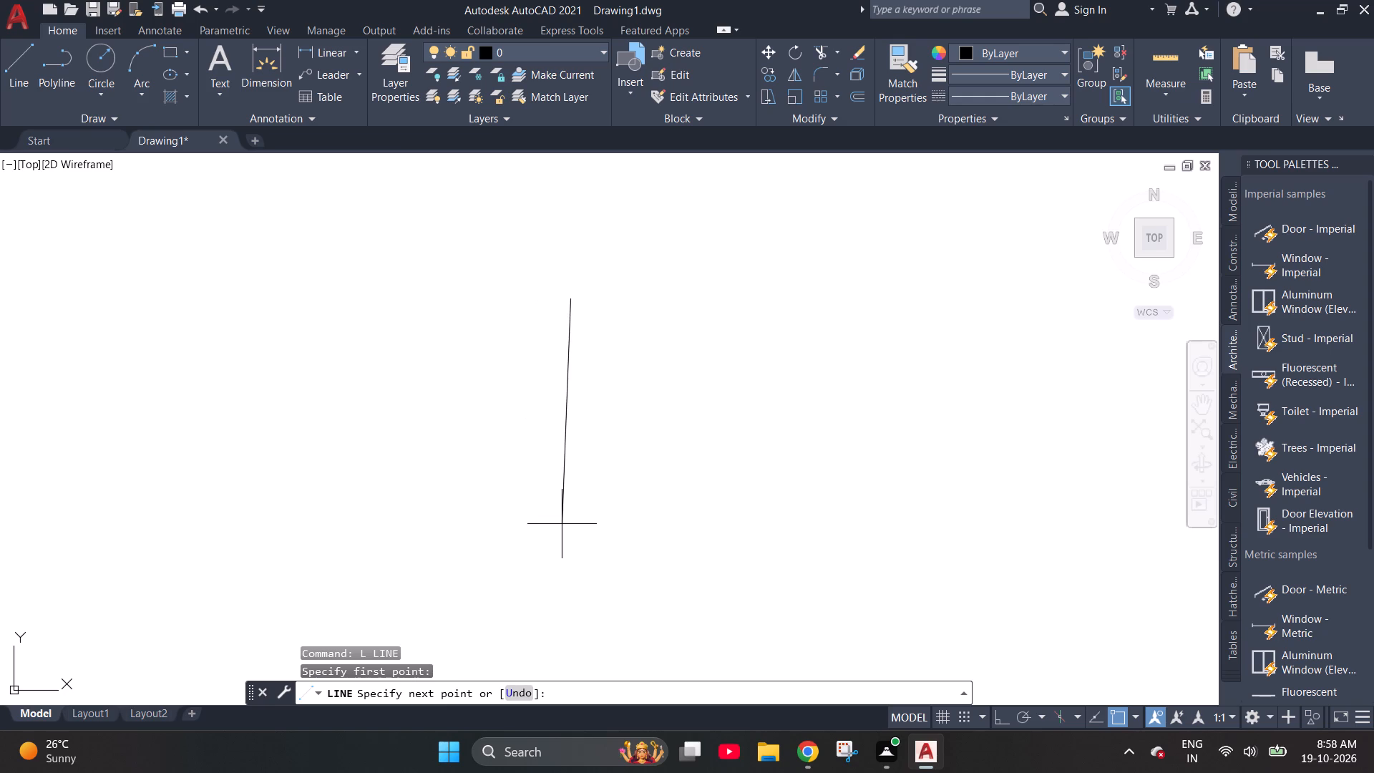
key("F8")
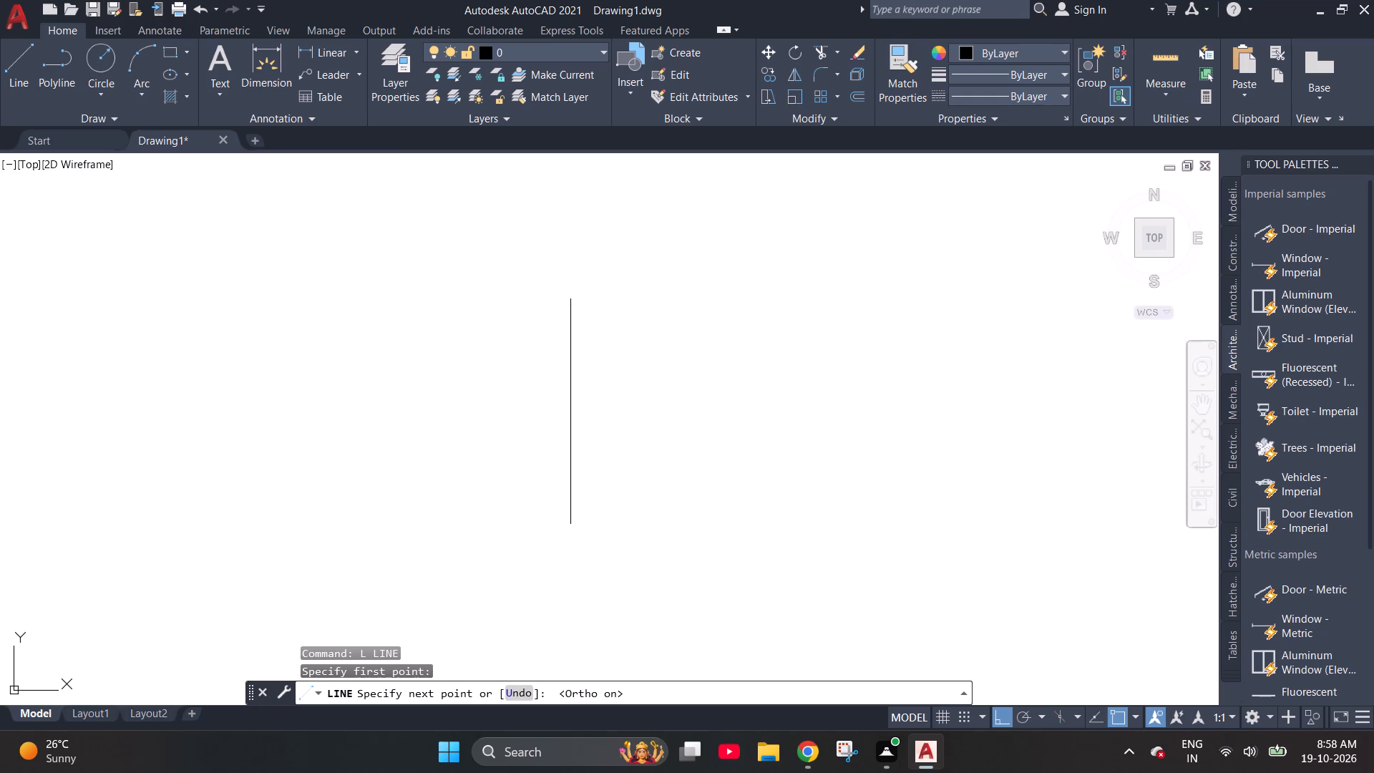
type("12")
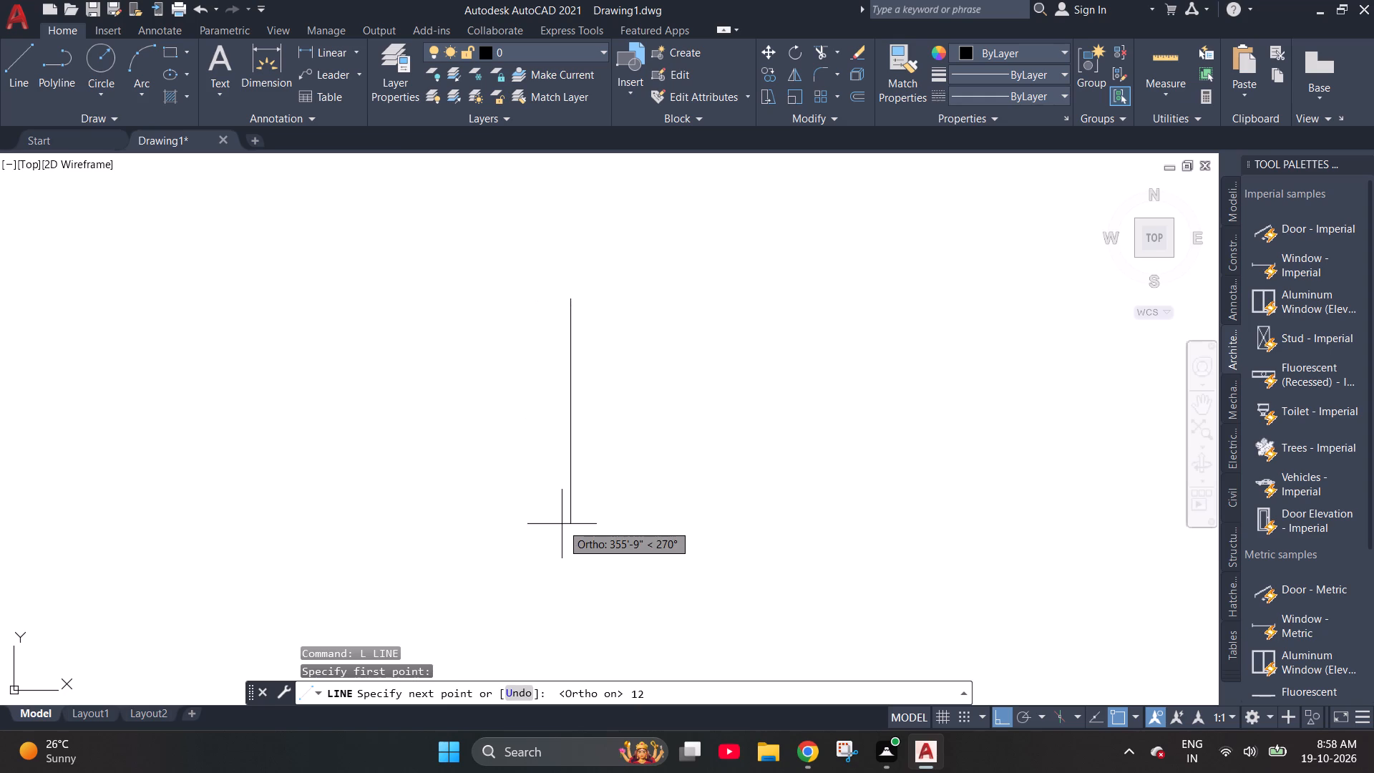
type("'9\"")
key("Return")
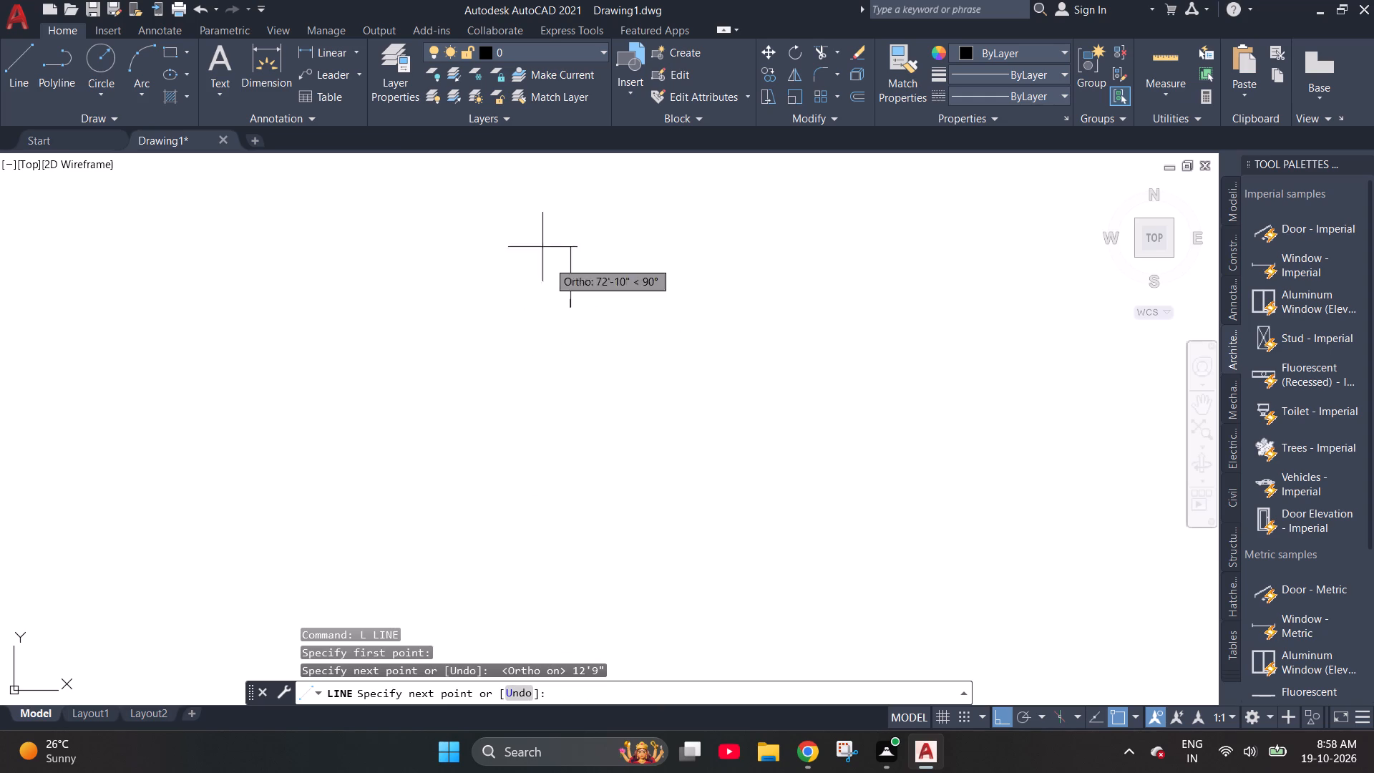
Continue the line with an 8" segment to the right from the bottom of the vertical segment.
scroll(537, 215, "up", 3)
scroll(311, 253, "down", 1)
scroll(506, 445, "up", 3)
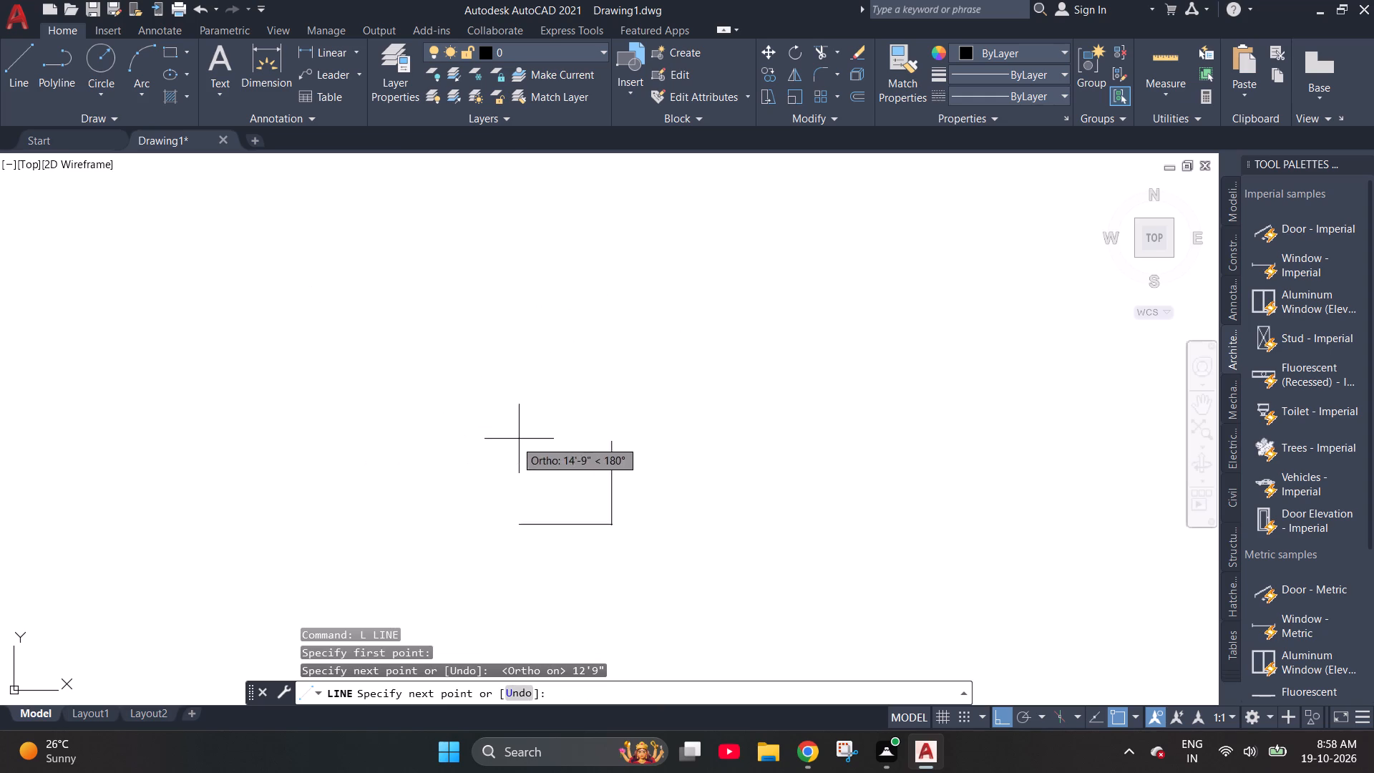
scroll(620, 494, "up", 4)
scroll(468, 531, "down", 2)
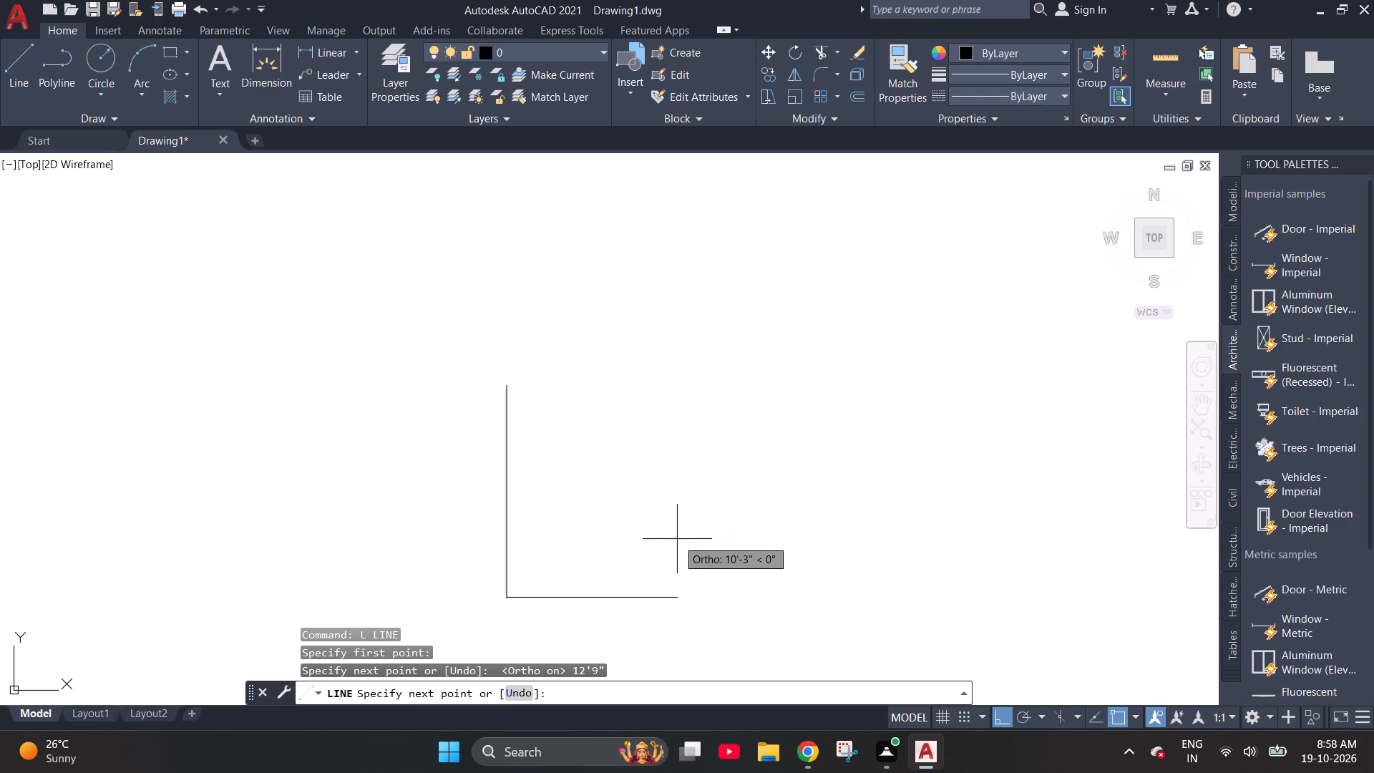
type("8\"")
key("Return")
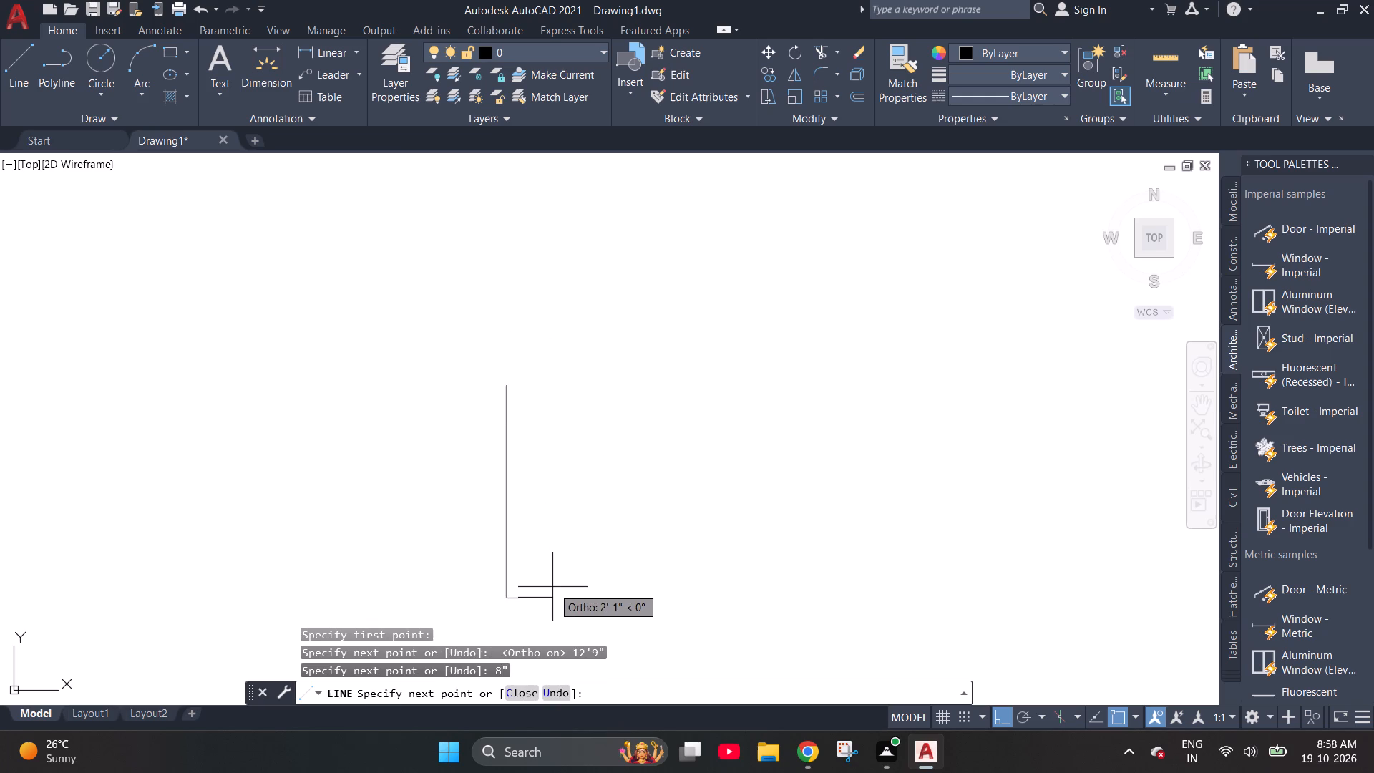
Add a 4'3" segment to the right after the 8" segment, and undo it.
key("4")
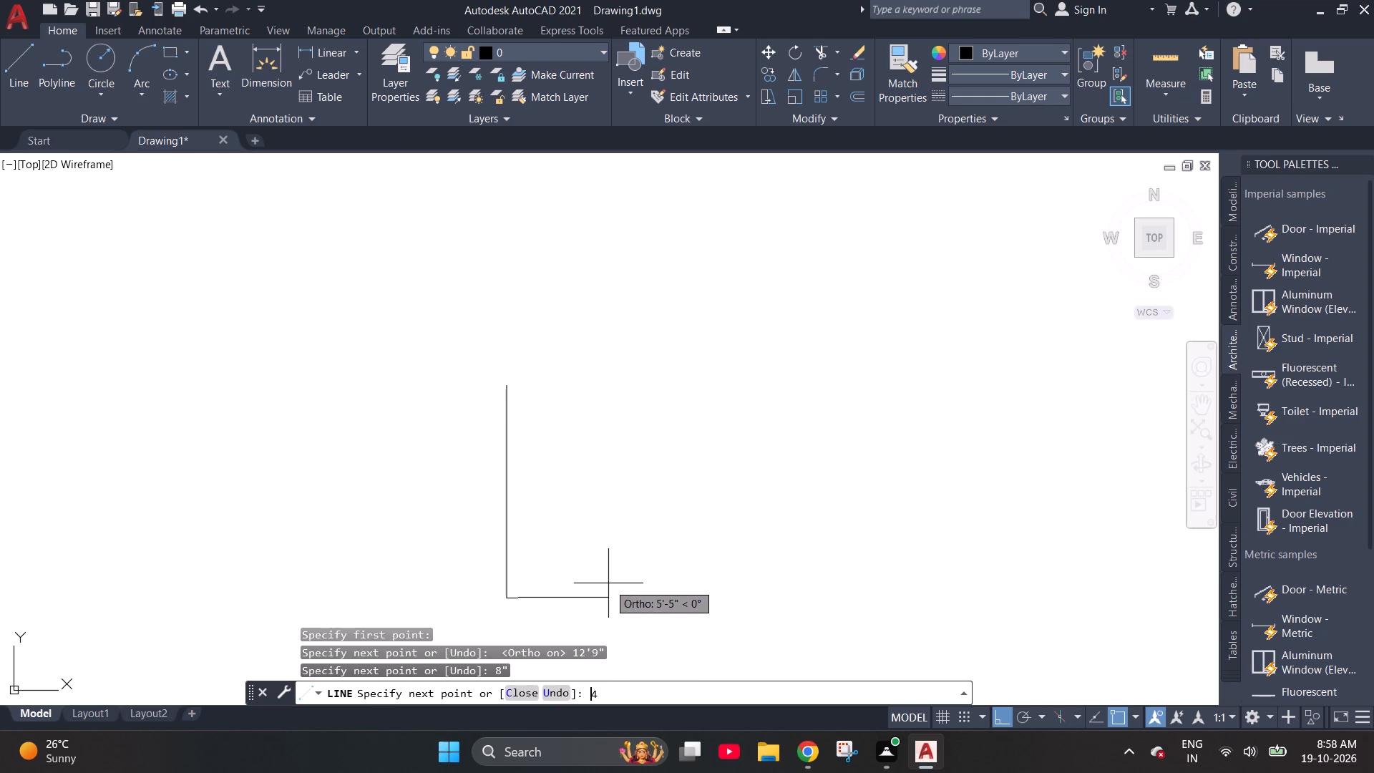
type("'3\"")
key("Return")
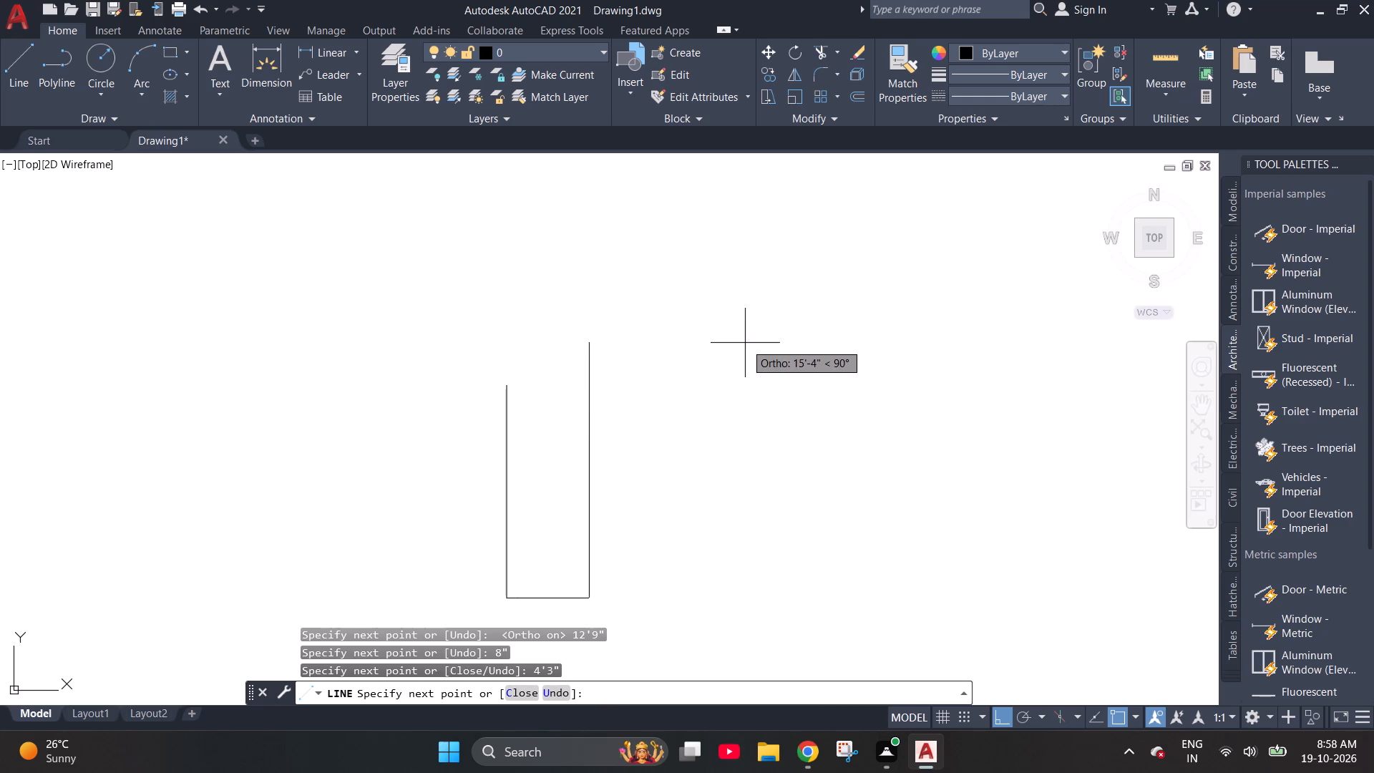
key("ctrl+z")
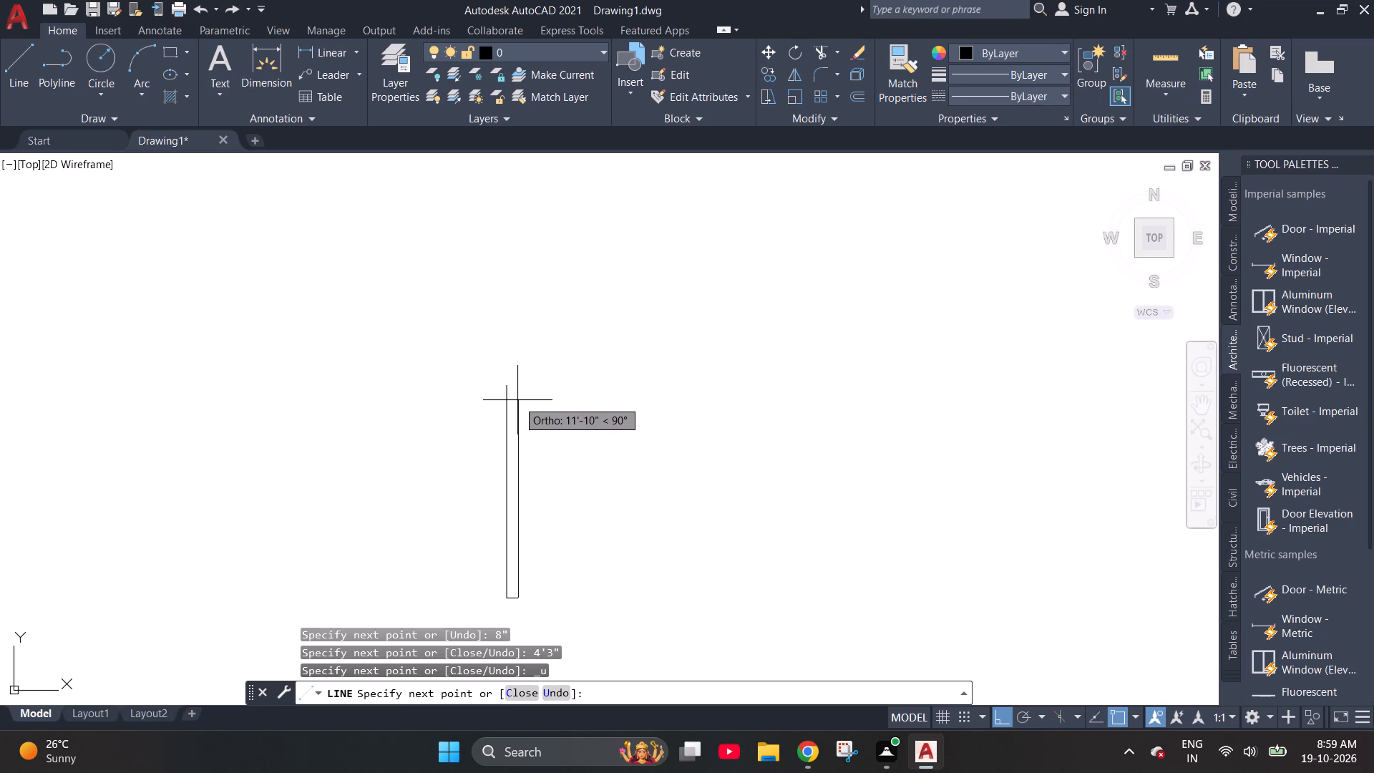
Continue the line from the end of the 8" segment with 12'1" straight up and 4'3" to the right.
type("12'")
type("1\"")
key("Return")
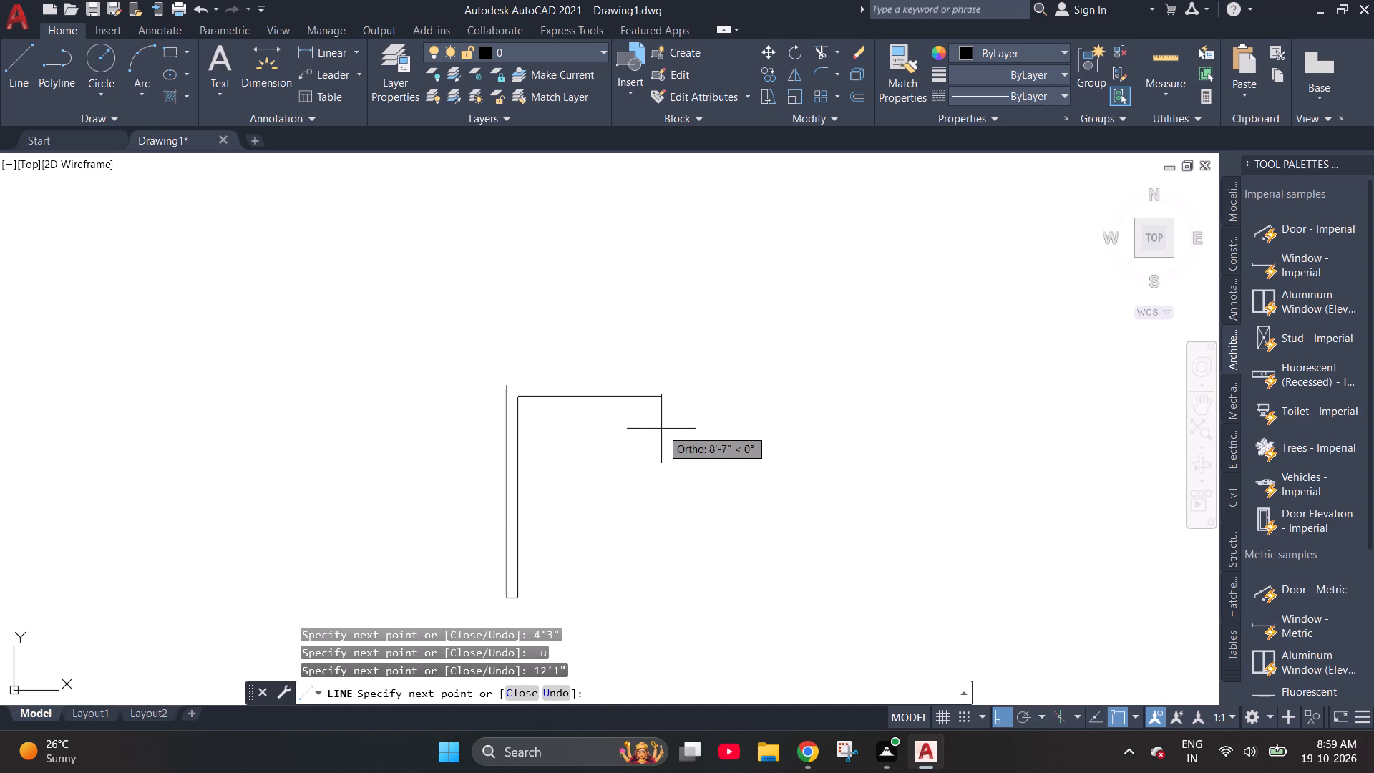
type("4'3\"")
key("Return")
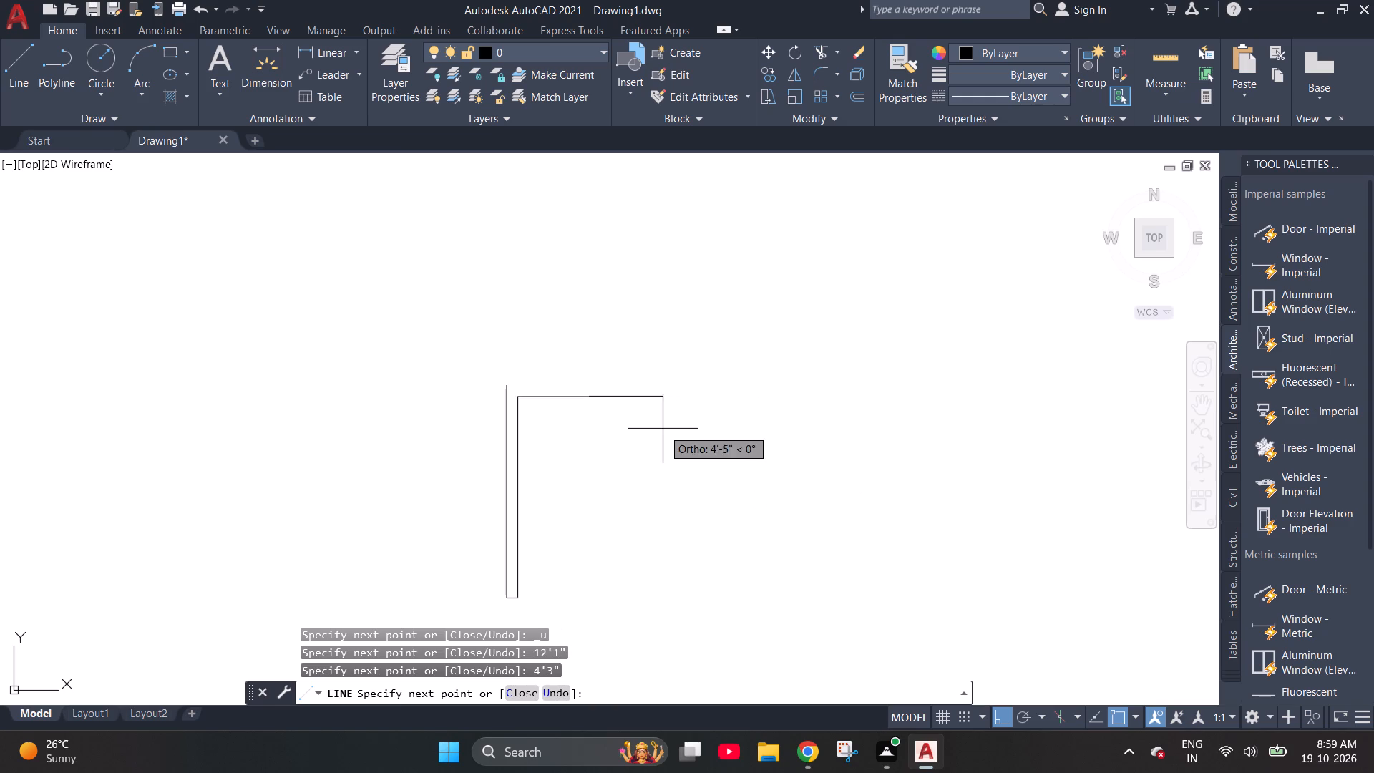
Extend the line to the right with two consecutive 11" segments.
scroll(552, 452, "down", 1)
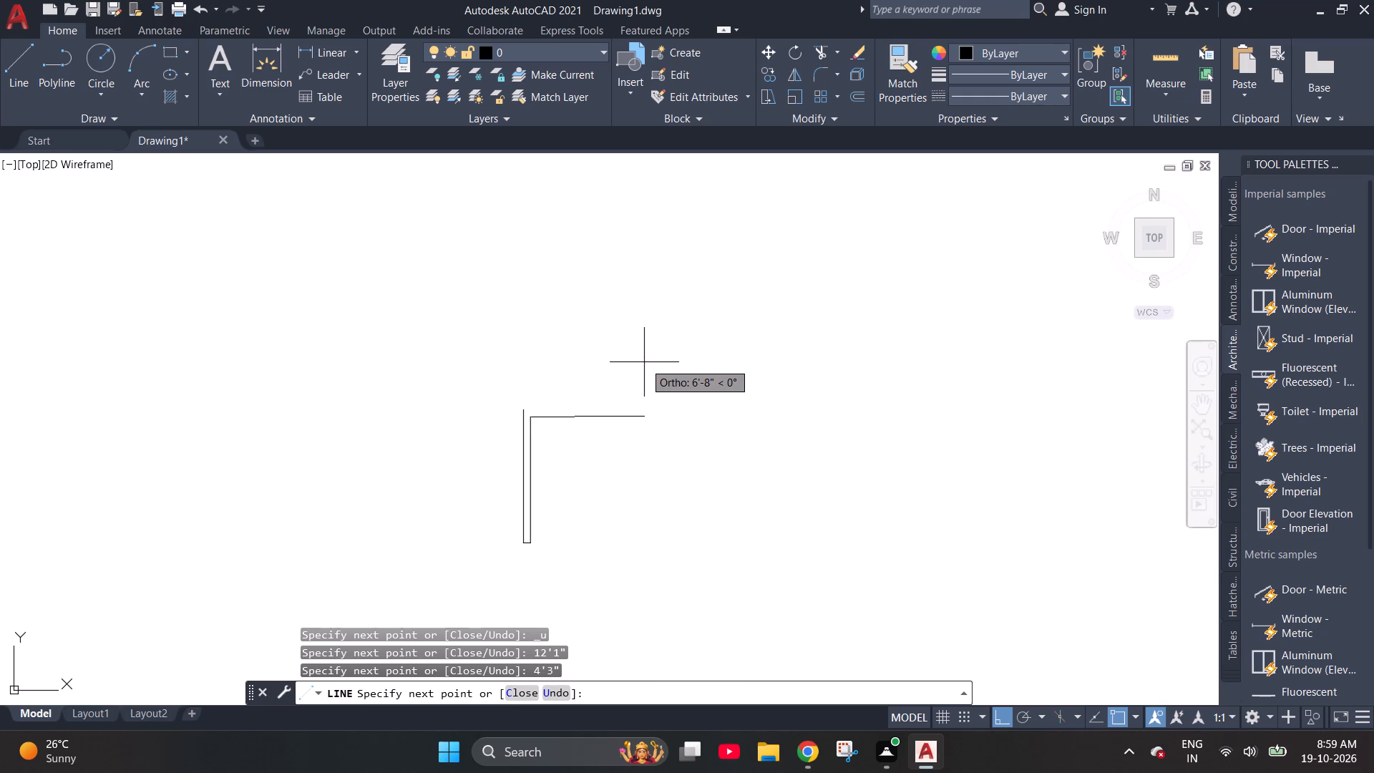
scroll(494, 393, "down", 1)
scroll(572, 386, "up", 3)
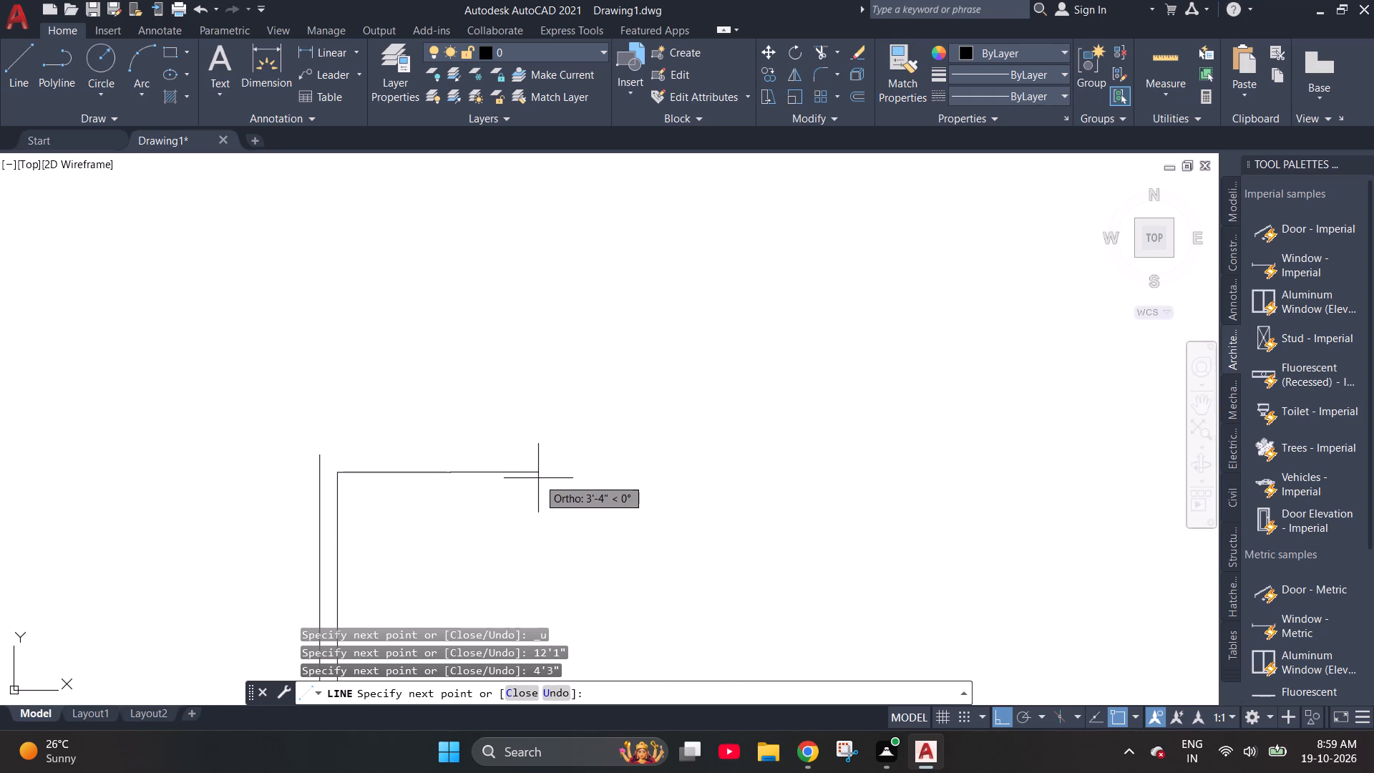
type("11'")
key("BackSpace")
key("shift+quotedbl")
key("Return")
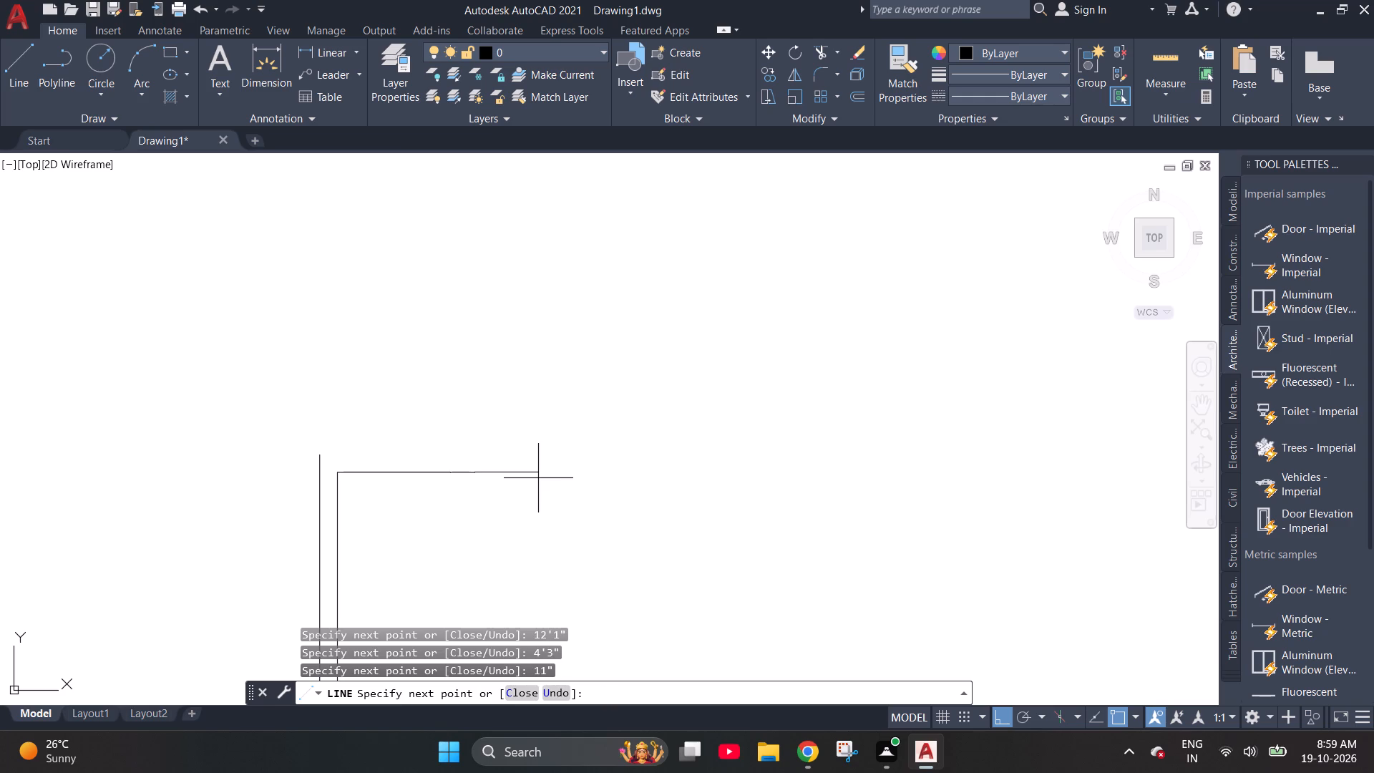
type("11\"")
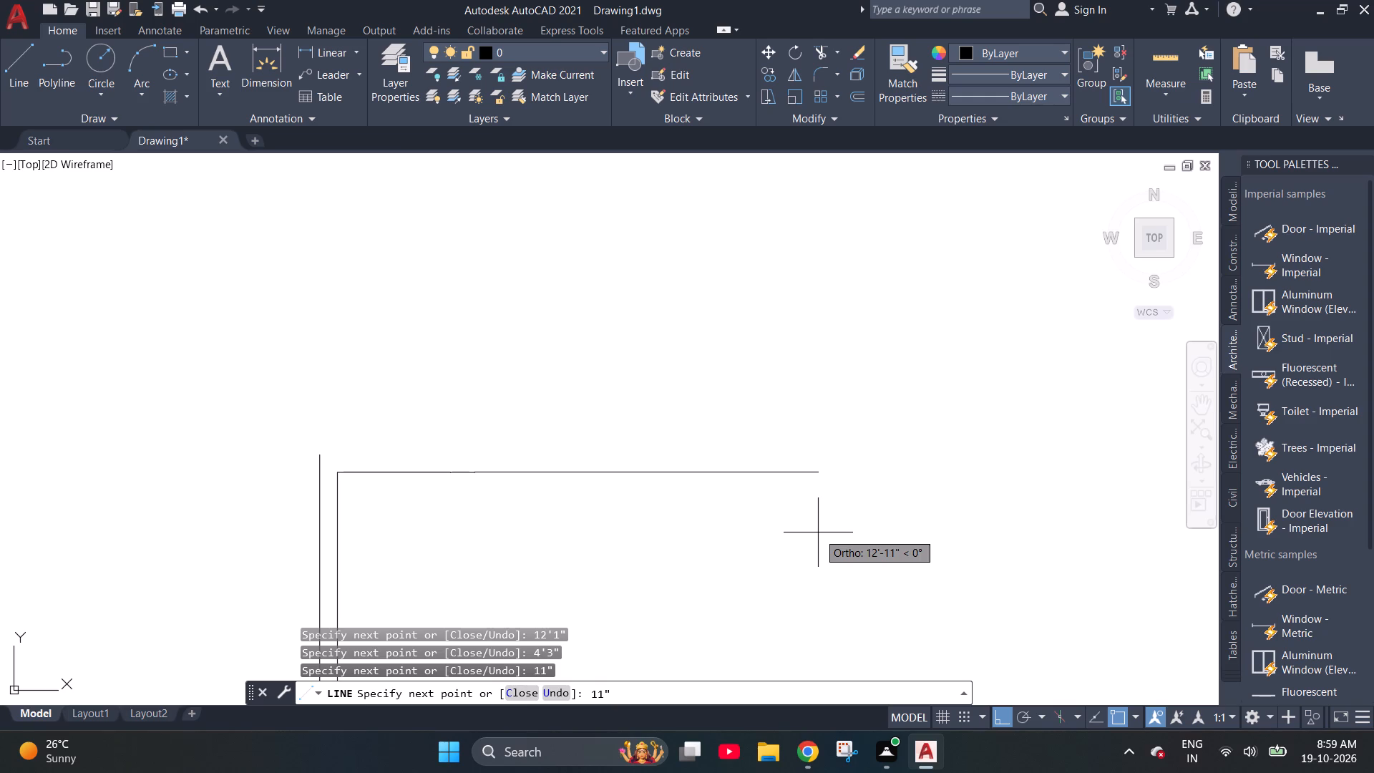
key("Return")
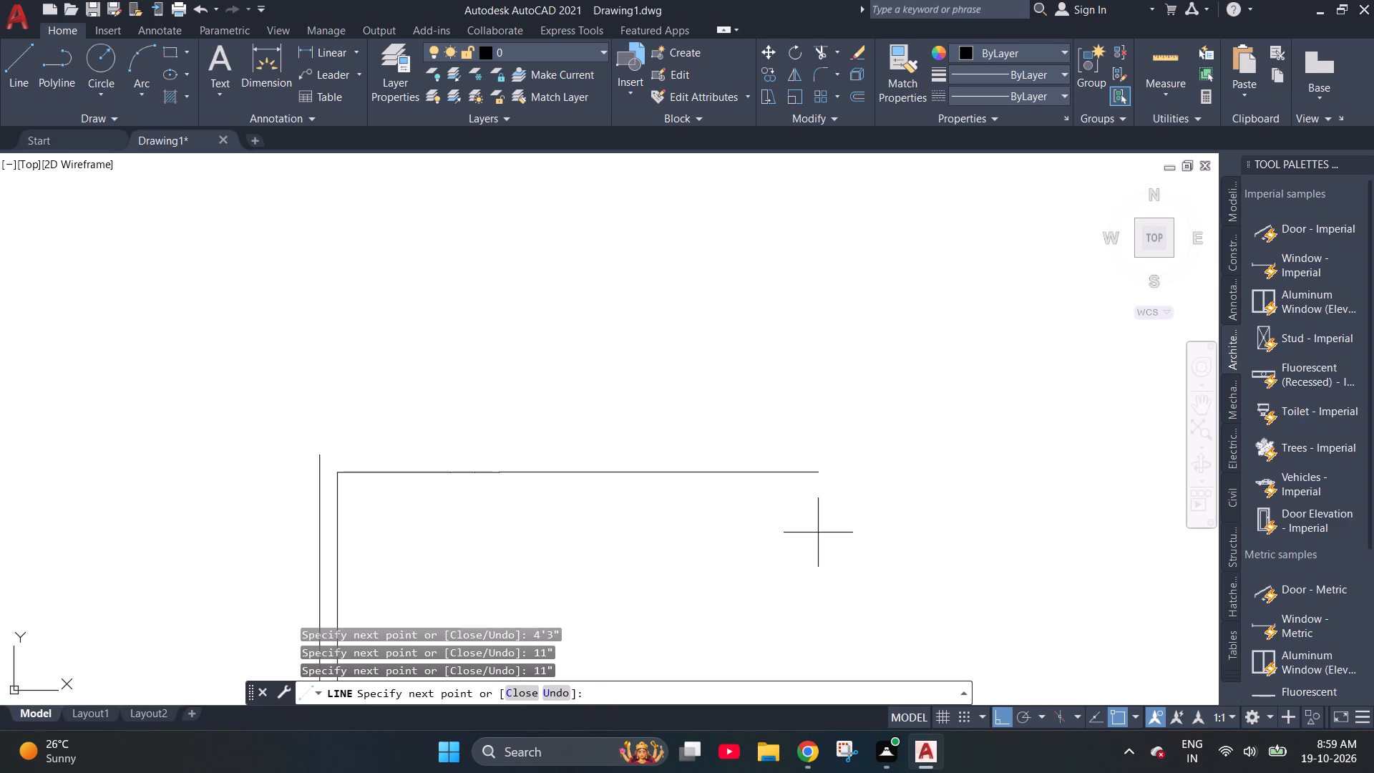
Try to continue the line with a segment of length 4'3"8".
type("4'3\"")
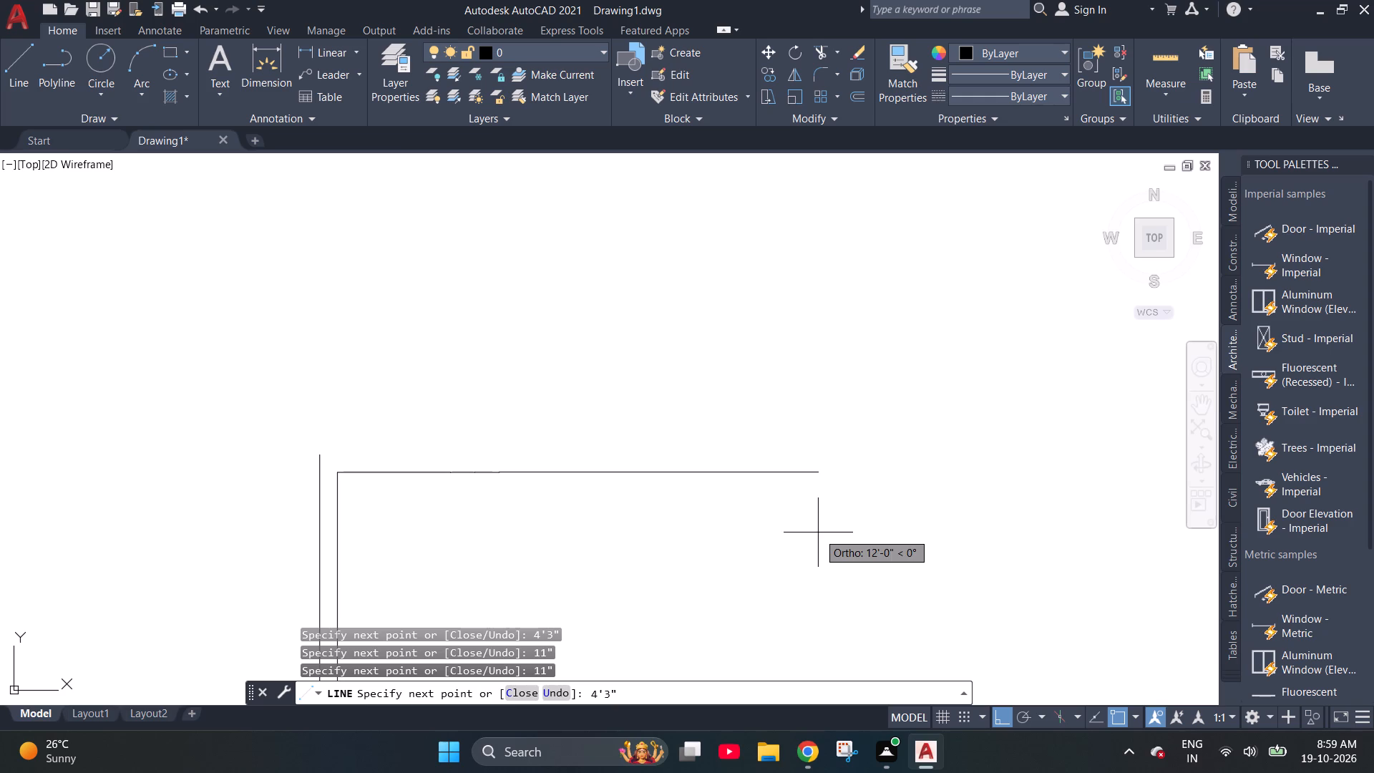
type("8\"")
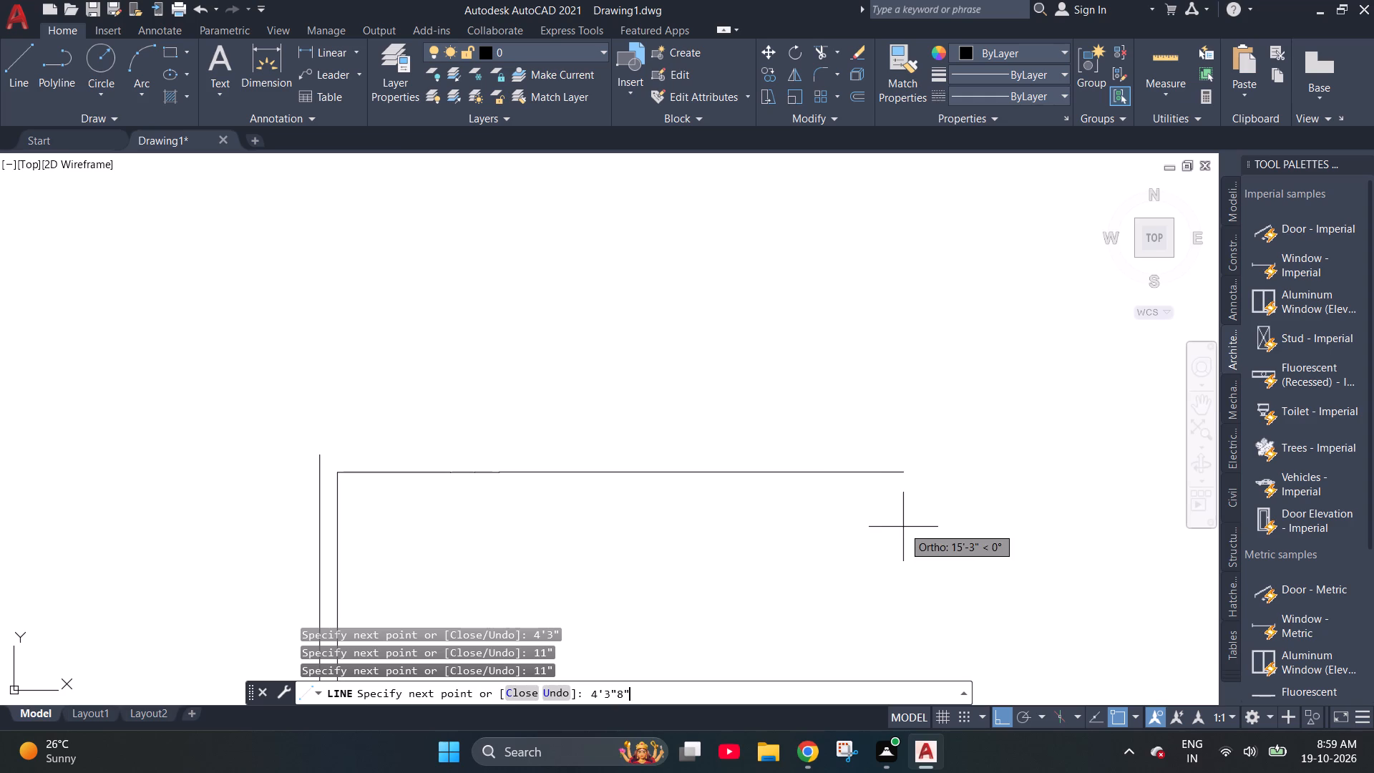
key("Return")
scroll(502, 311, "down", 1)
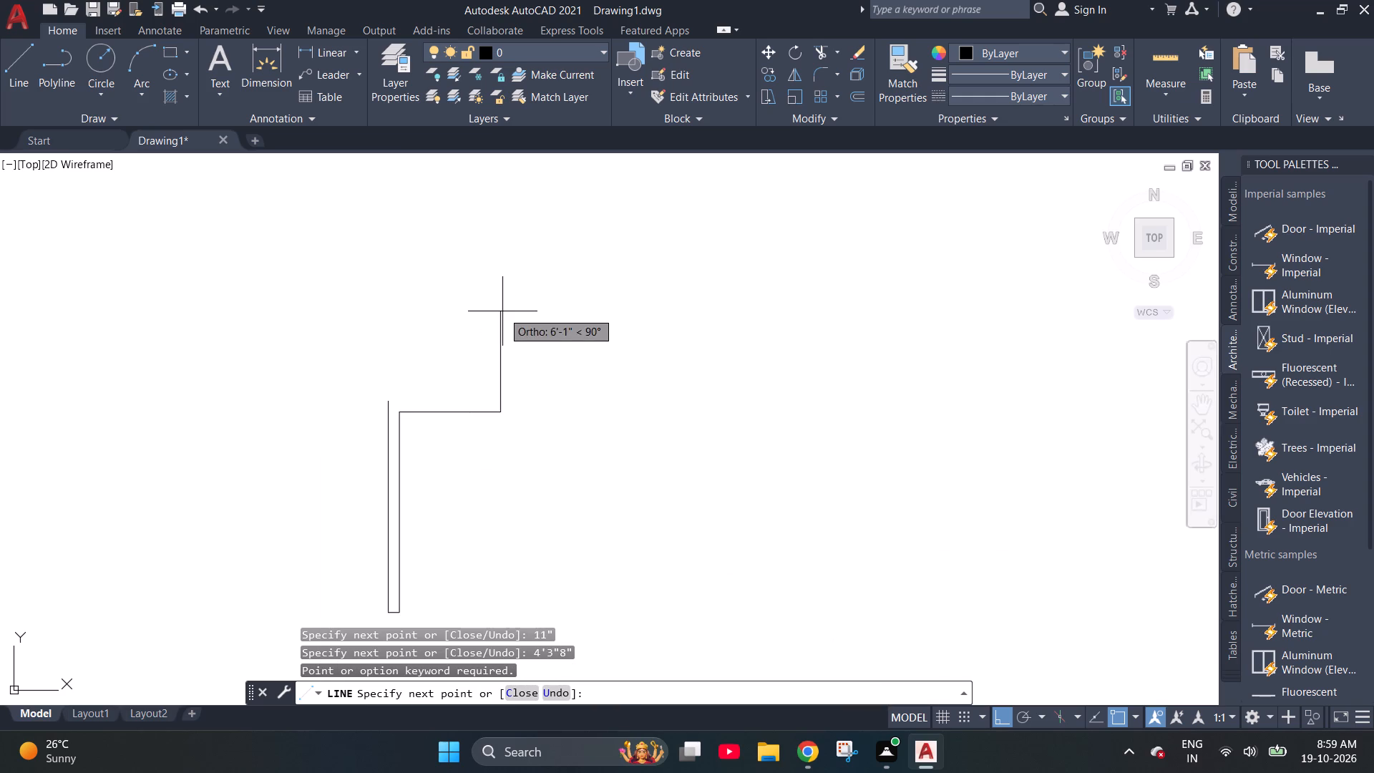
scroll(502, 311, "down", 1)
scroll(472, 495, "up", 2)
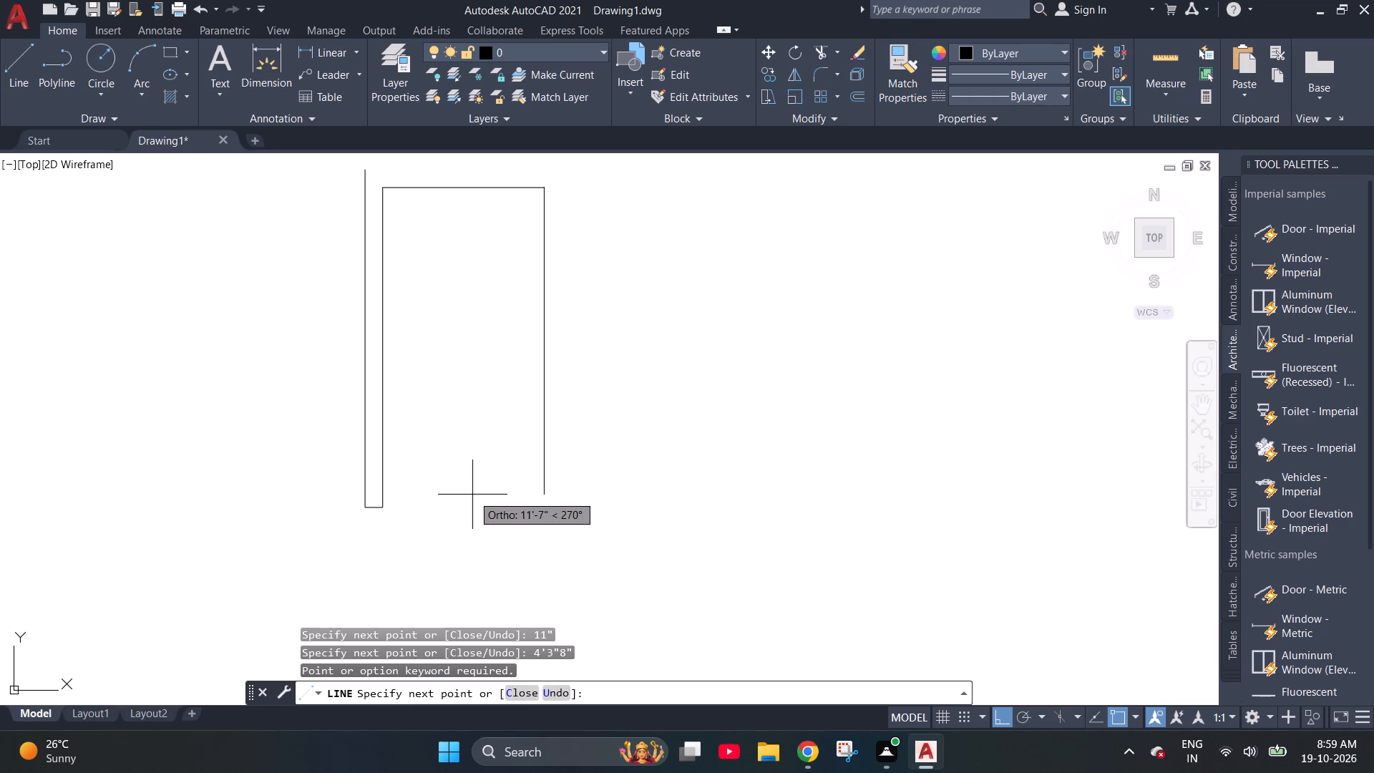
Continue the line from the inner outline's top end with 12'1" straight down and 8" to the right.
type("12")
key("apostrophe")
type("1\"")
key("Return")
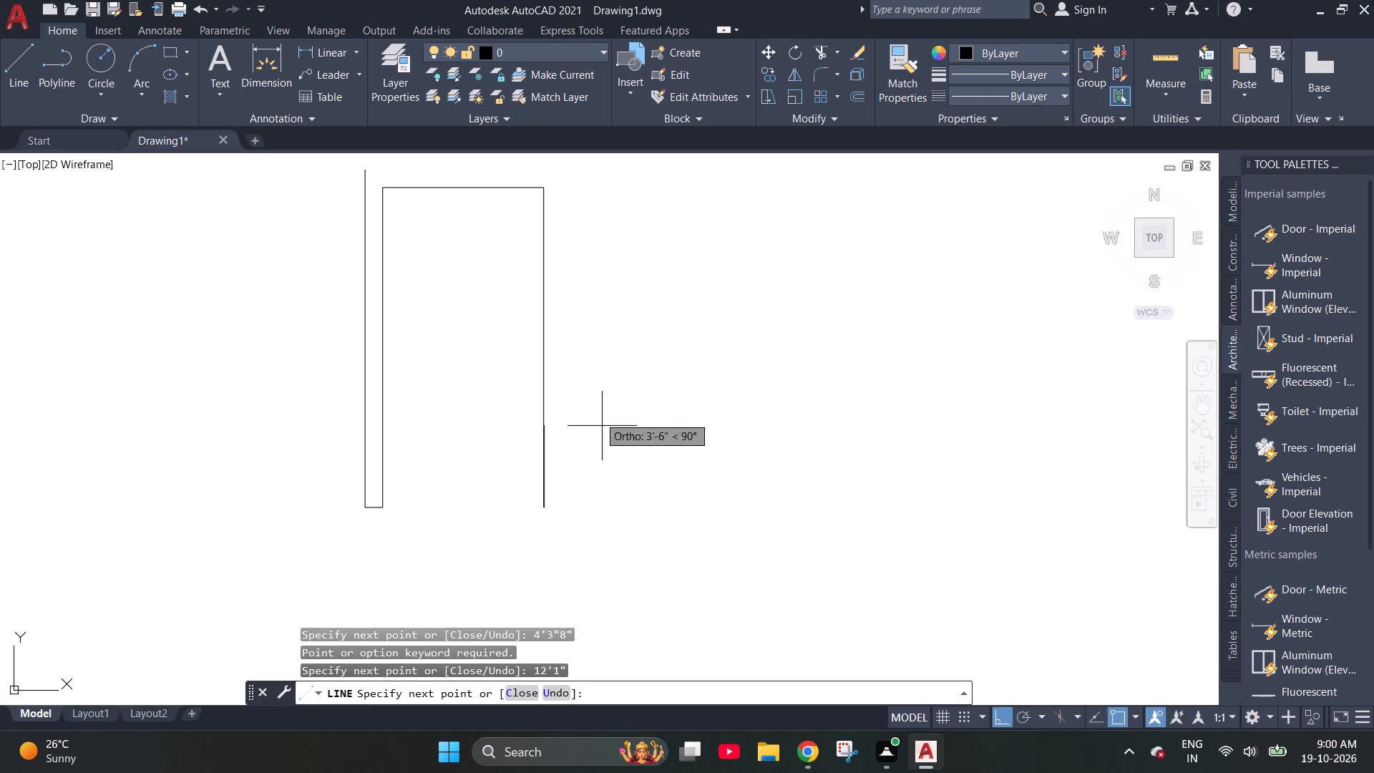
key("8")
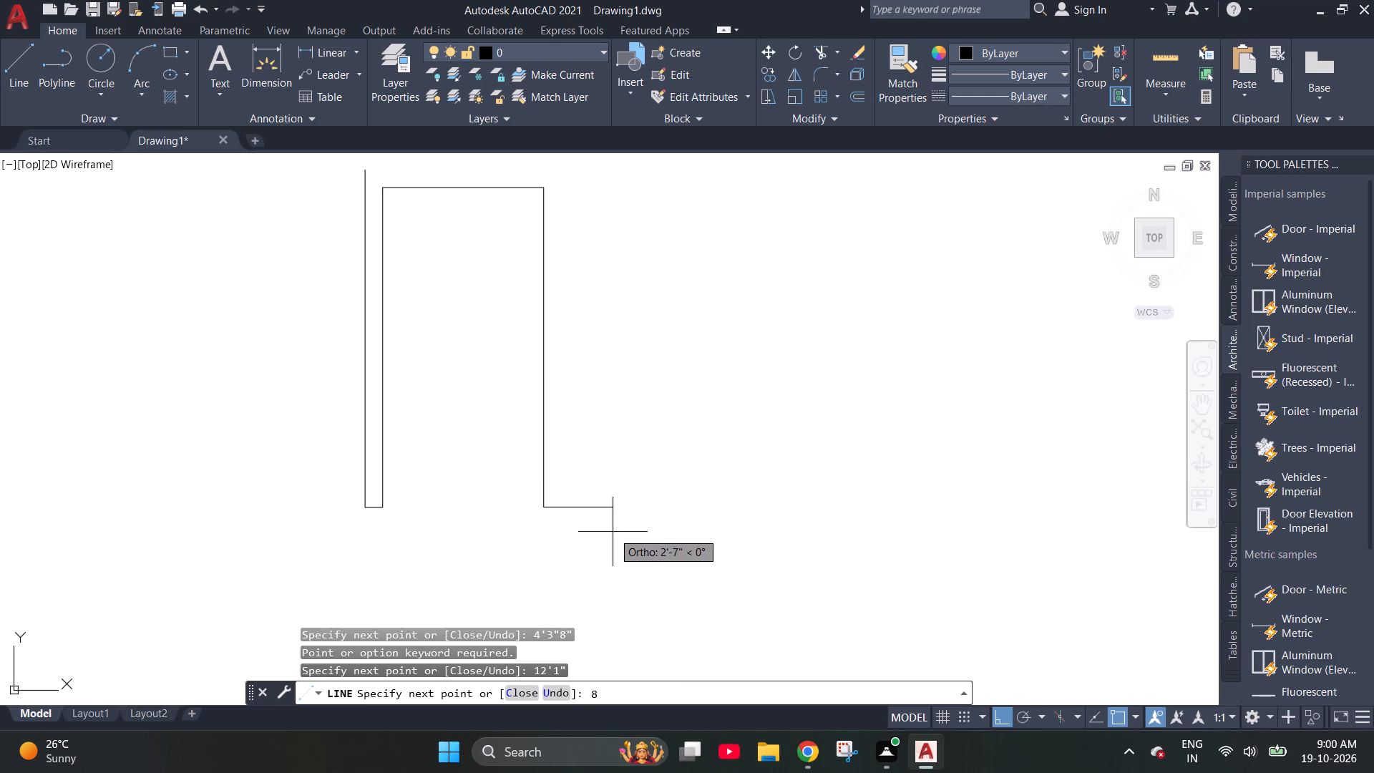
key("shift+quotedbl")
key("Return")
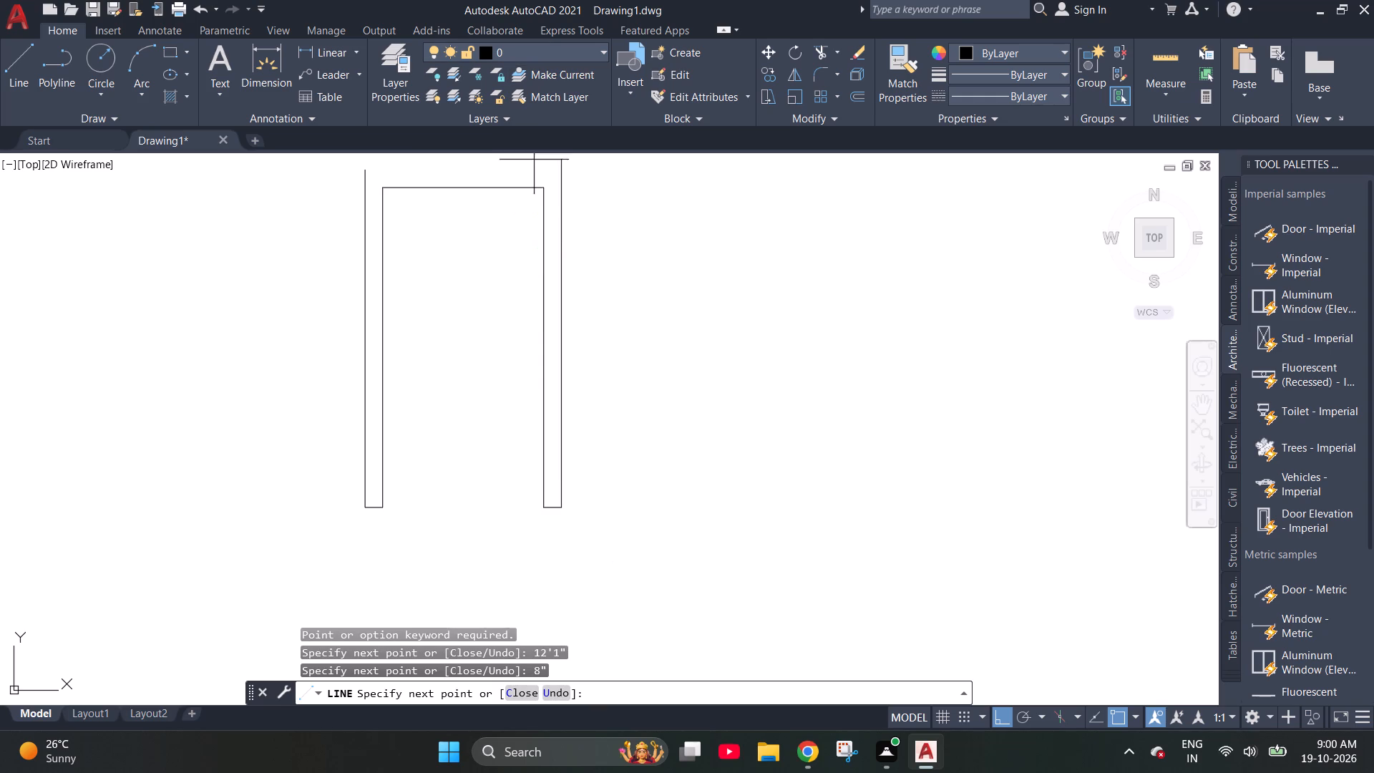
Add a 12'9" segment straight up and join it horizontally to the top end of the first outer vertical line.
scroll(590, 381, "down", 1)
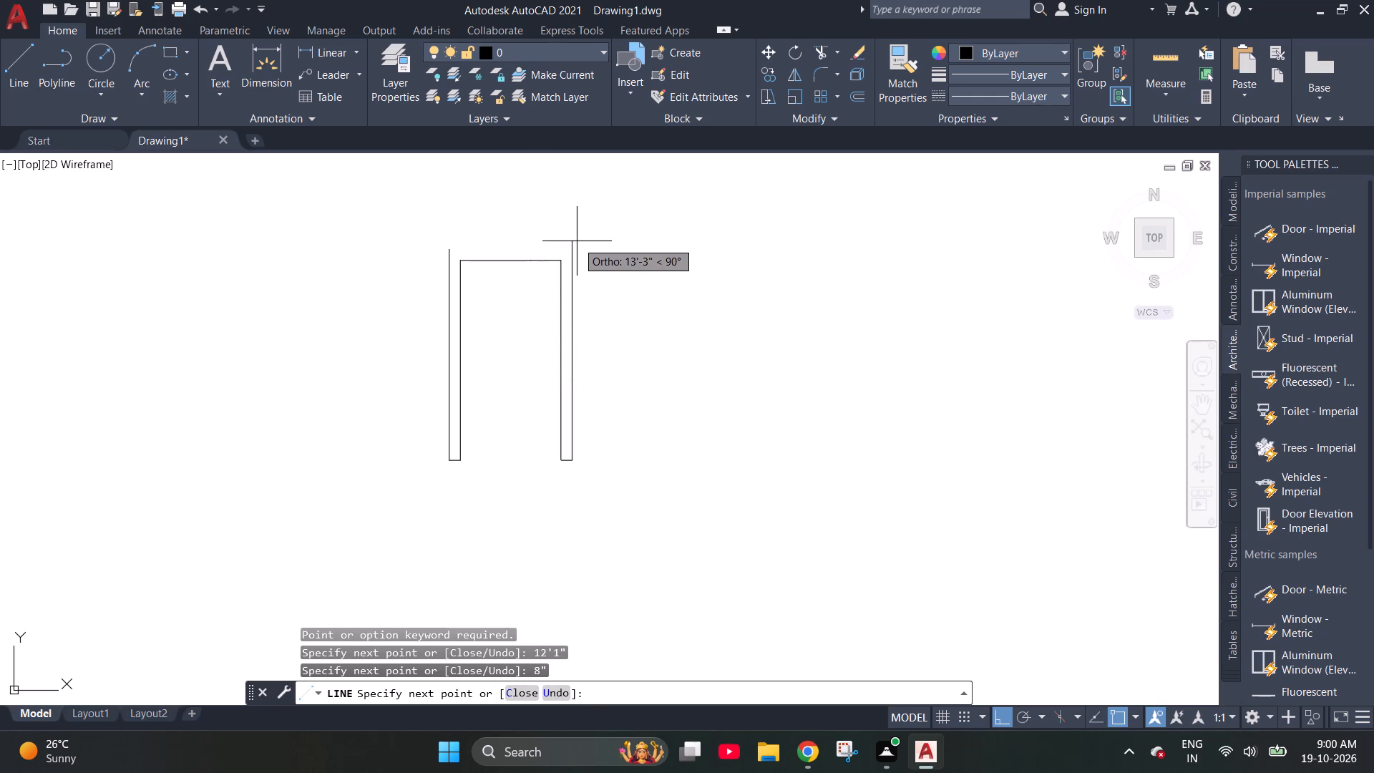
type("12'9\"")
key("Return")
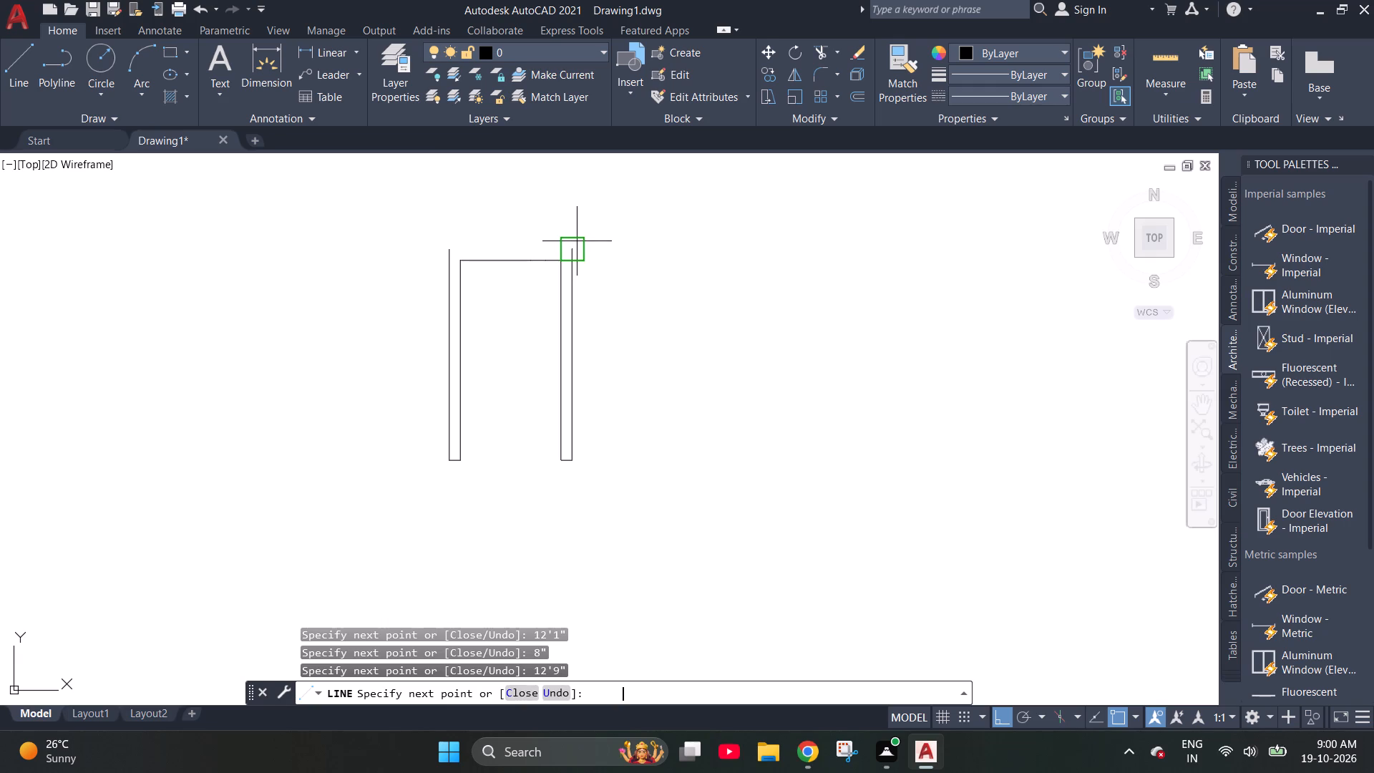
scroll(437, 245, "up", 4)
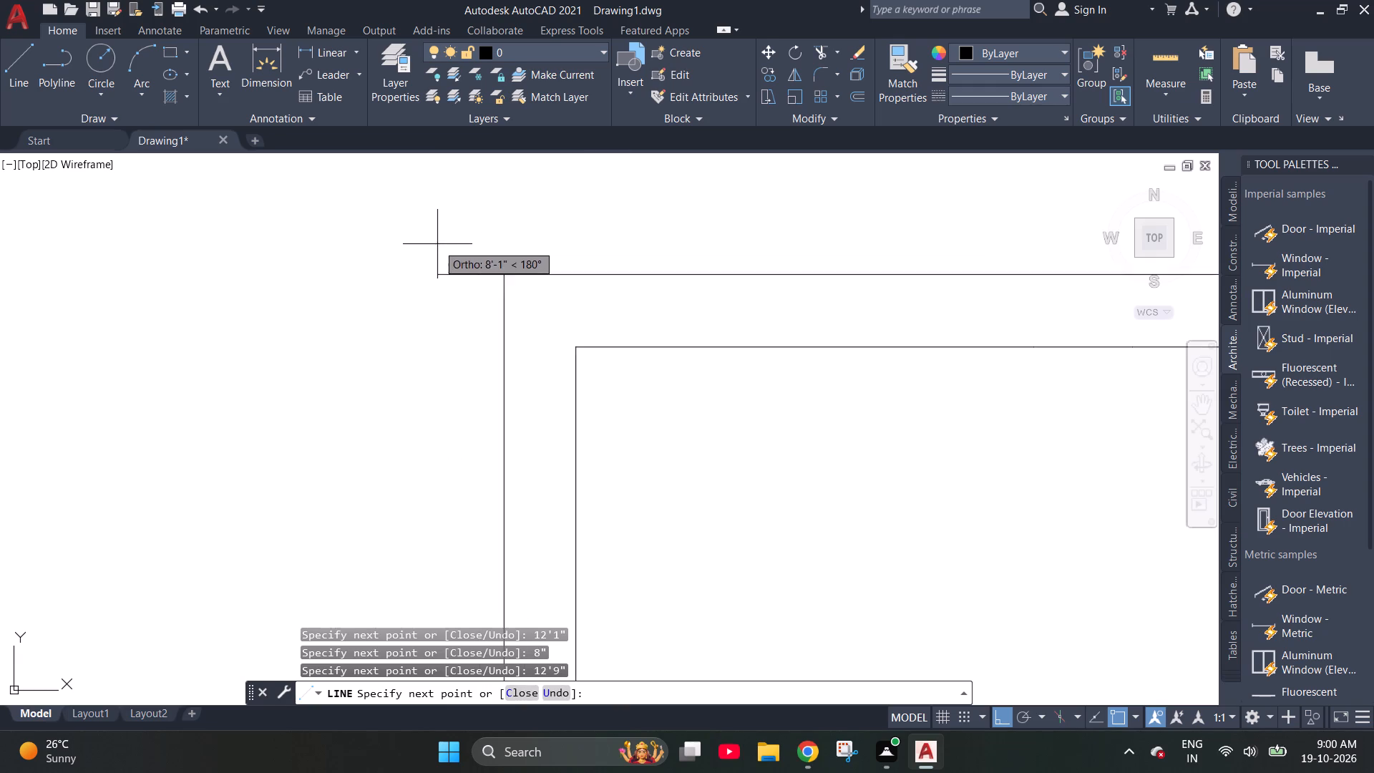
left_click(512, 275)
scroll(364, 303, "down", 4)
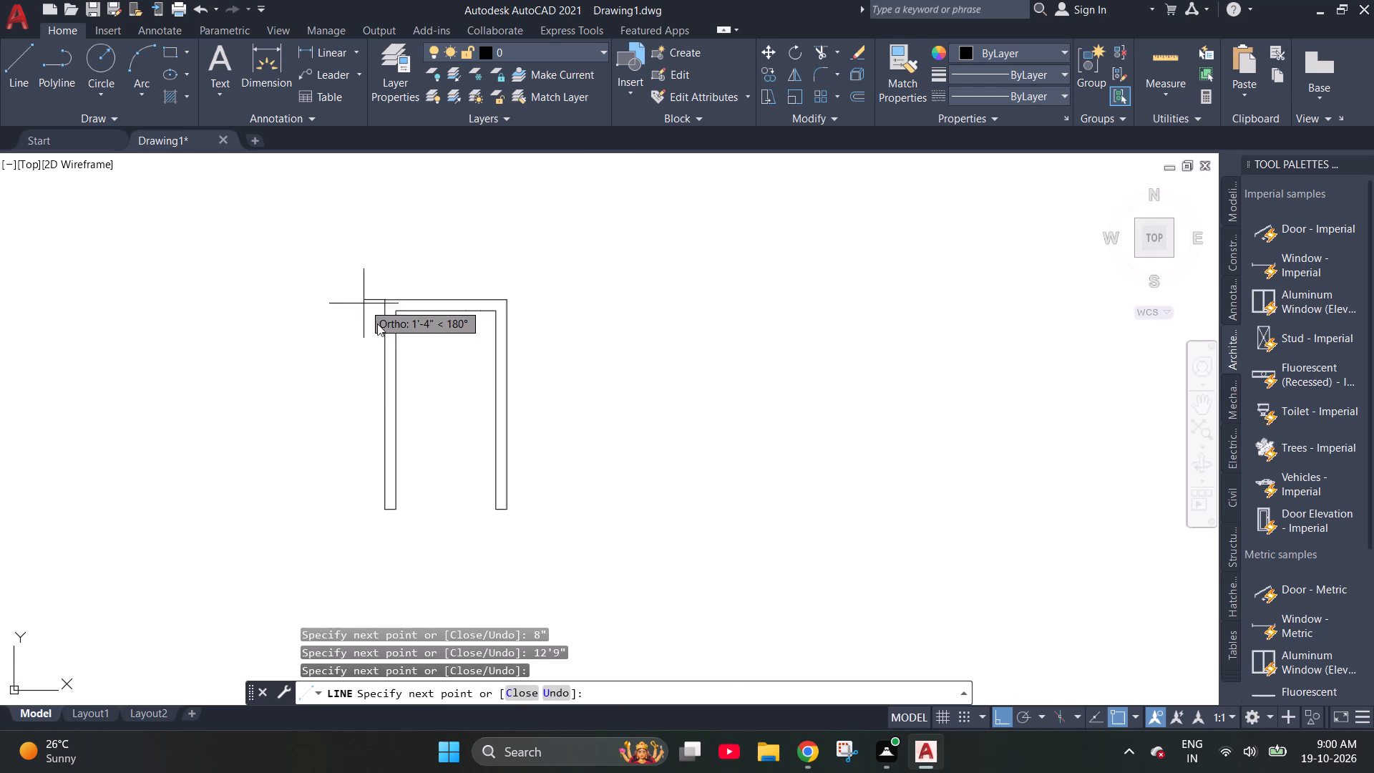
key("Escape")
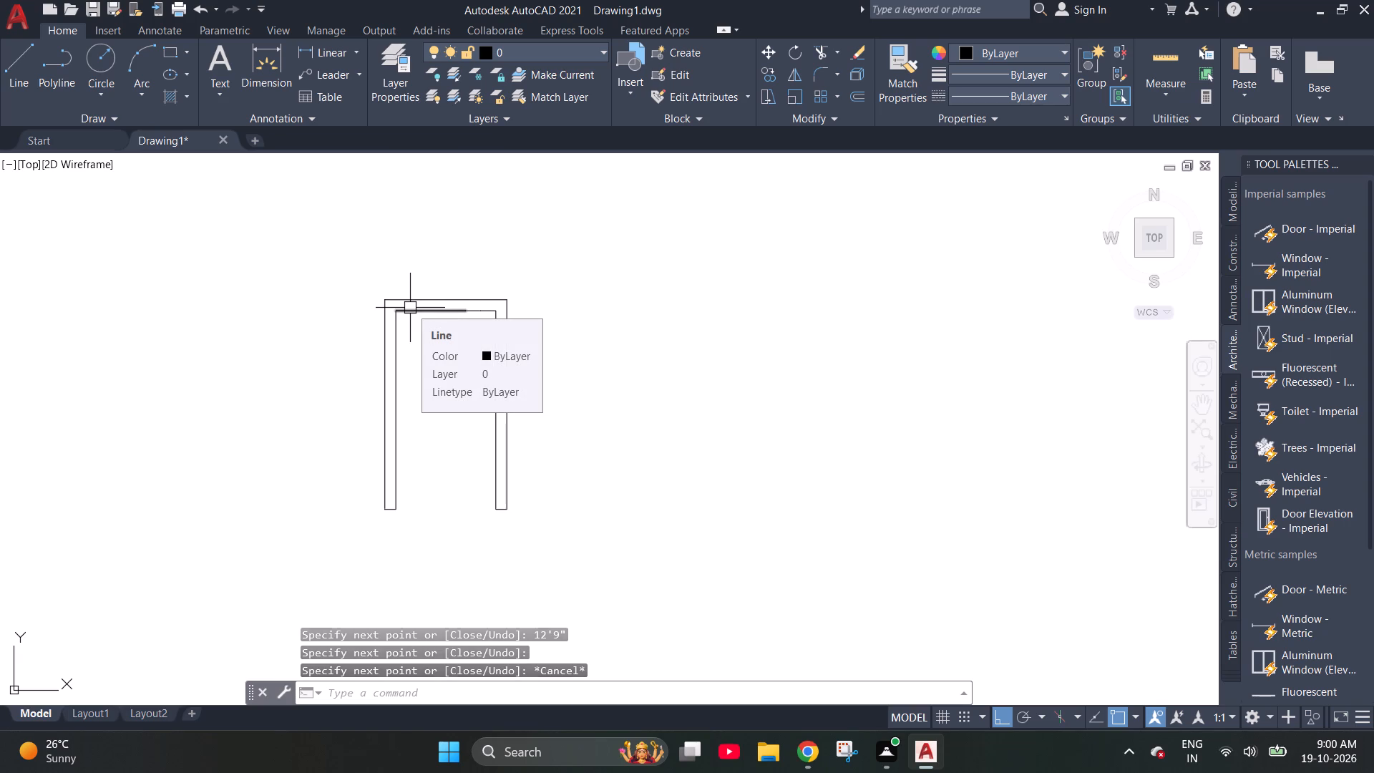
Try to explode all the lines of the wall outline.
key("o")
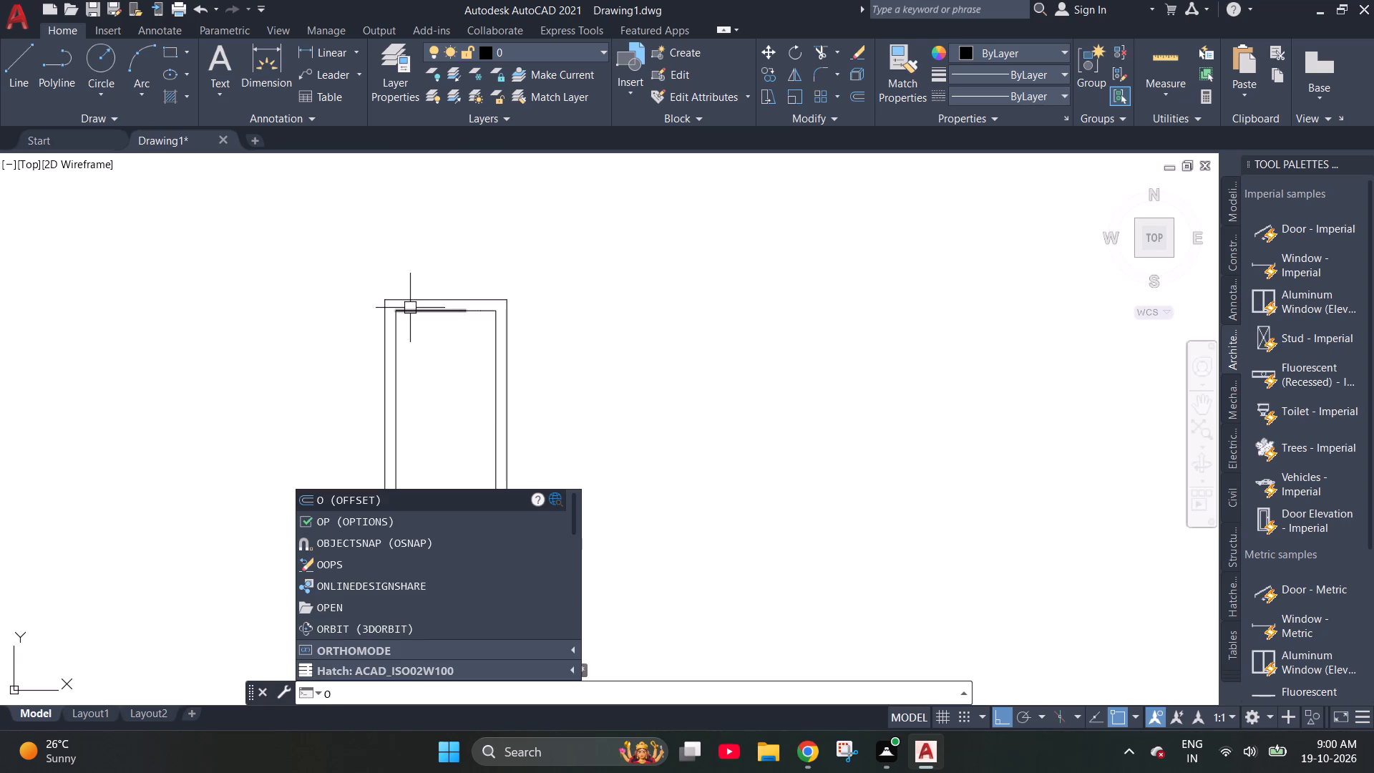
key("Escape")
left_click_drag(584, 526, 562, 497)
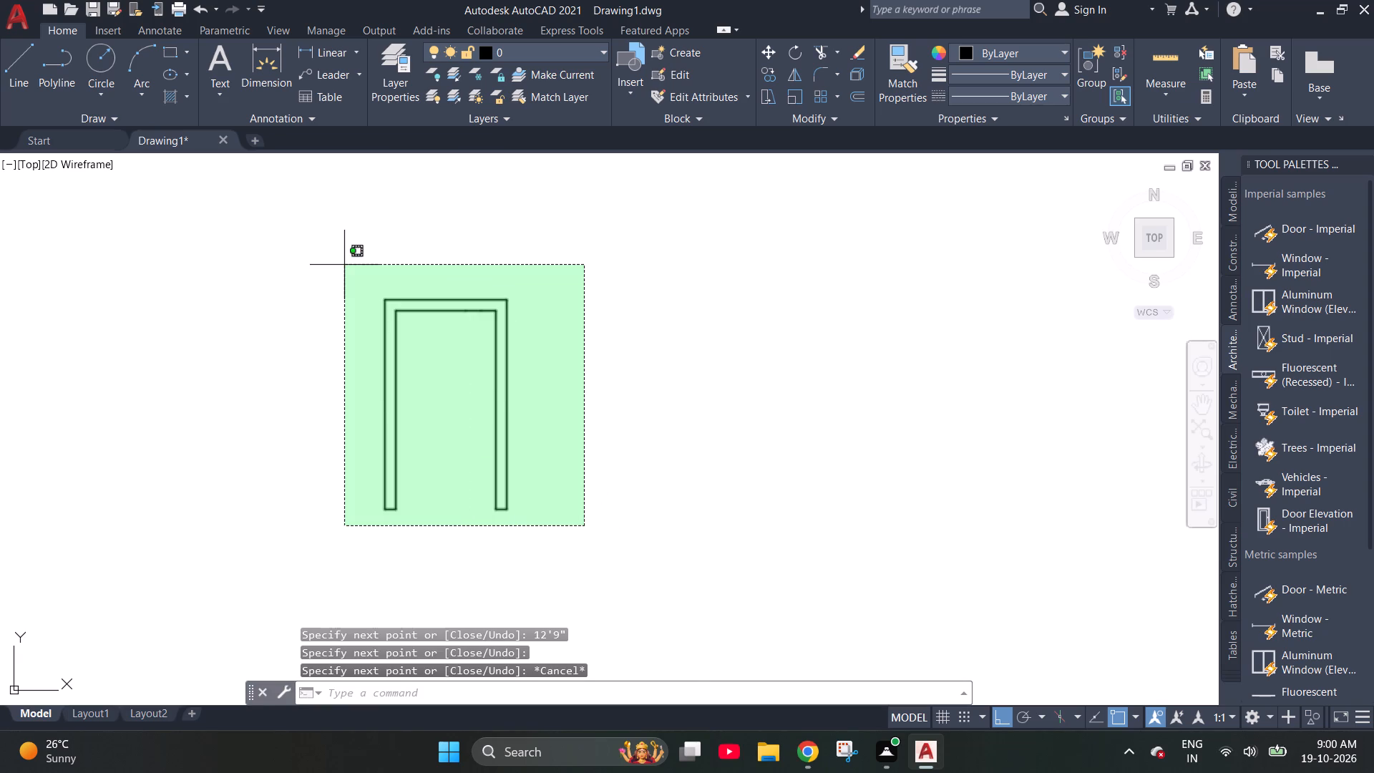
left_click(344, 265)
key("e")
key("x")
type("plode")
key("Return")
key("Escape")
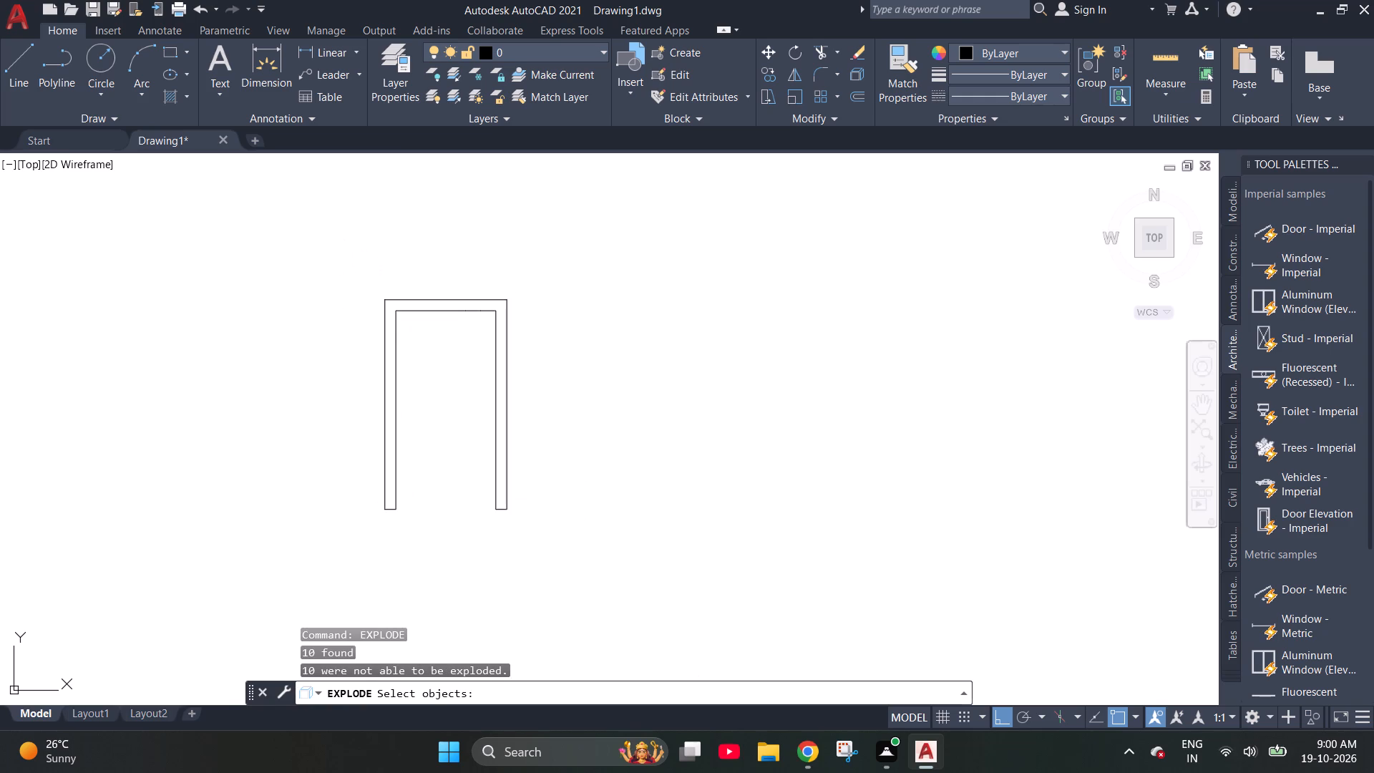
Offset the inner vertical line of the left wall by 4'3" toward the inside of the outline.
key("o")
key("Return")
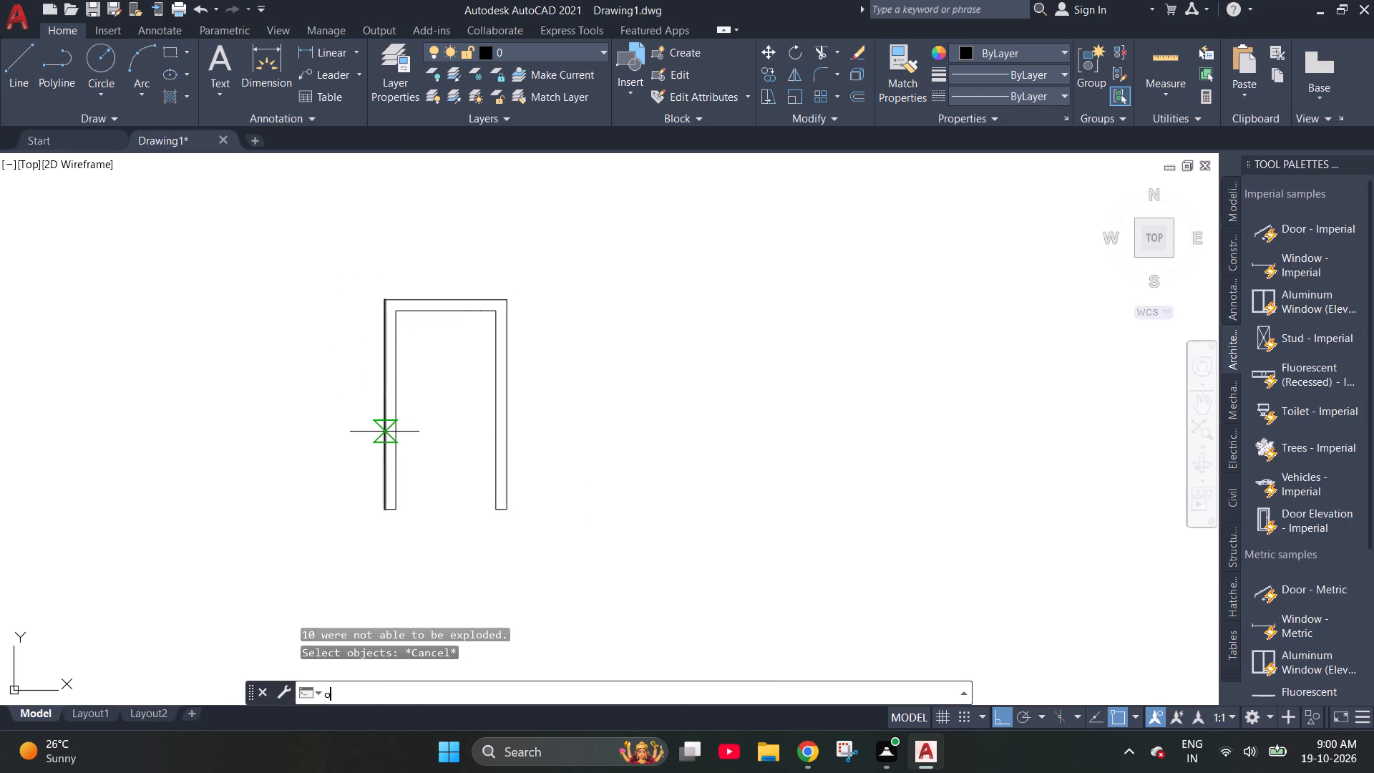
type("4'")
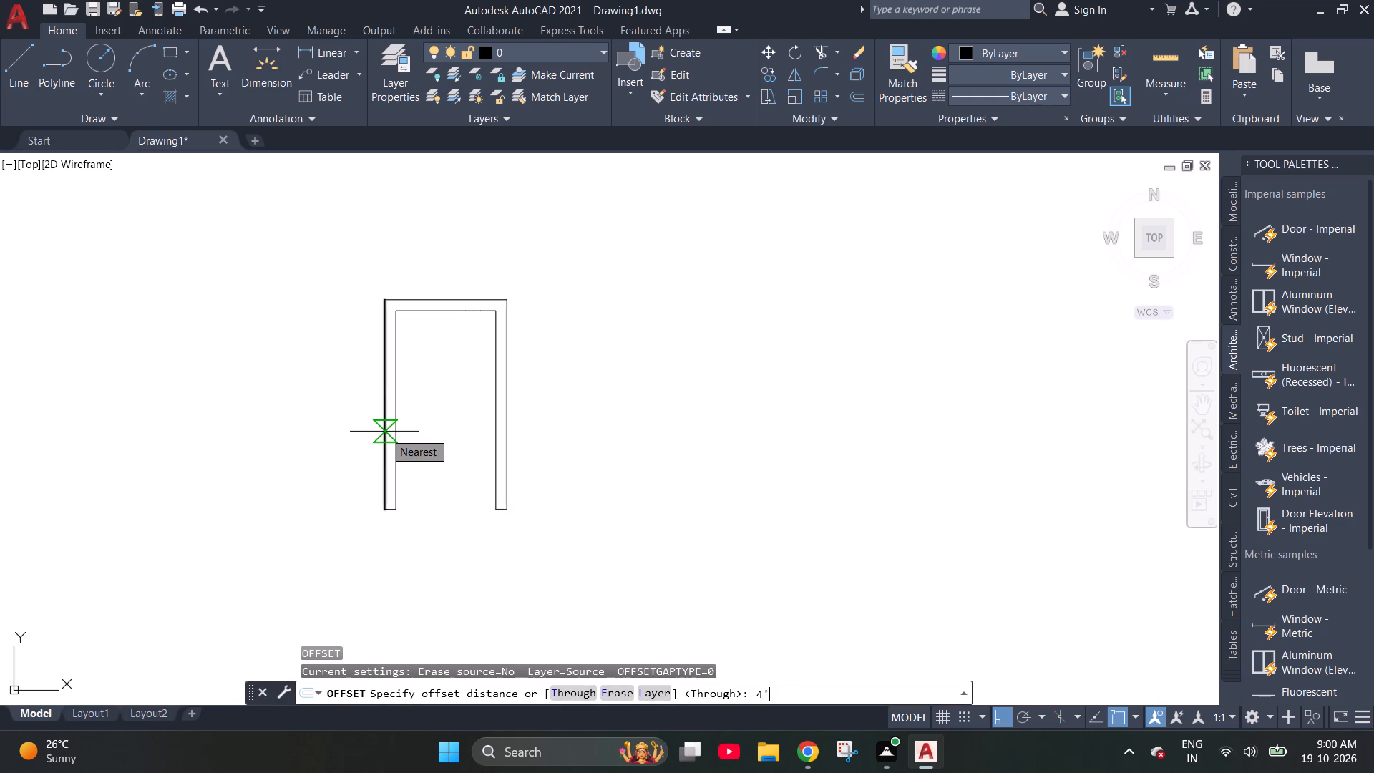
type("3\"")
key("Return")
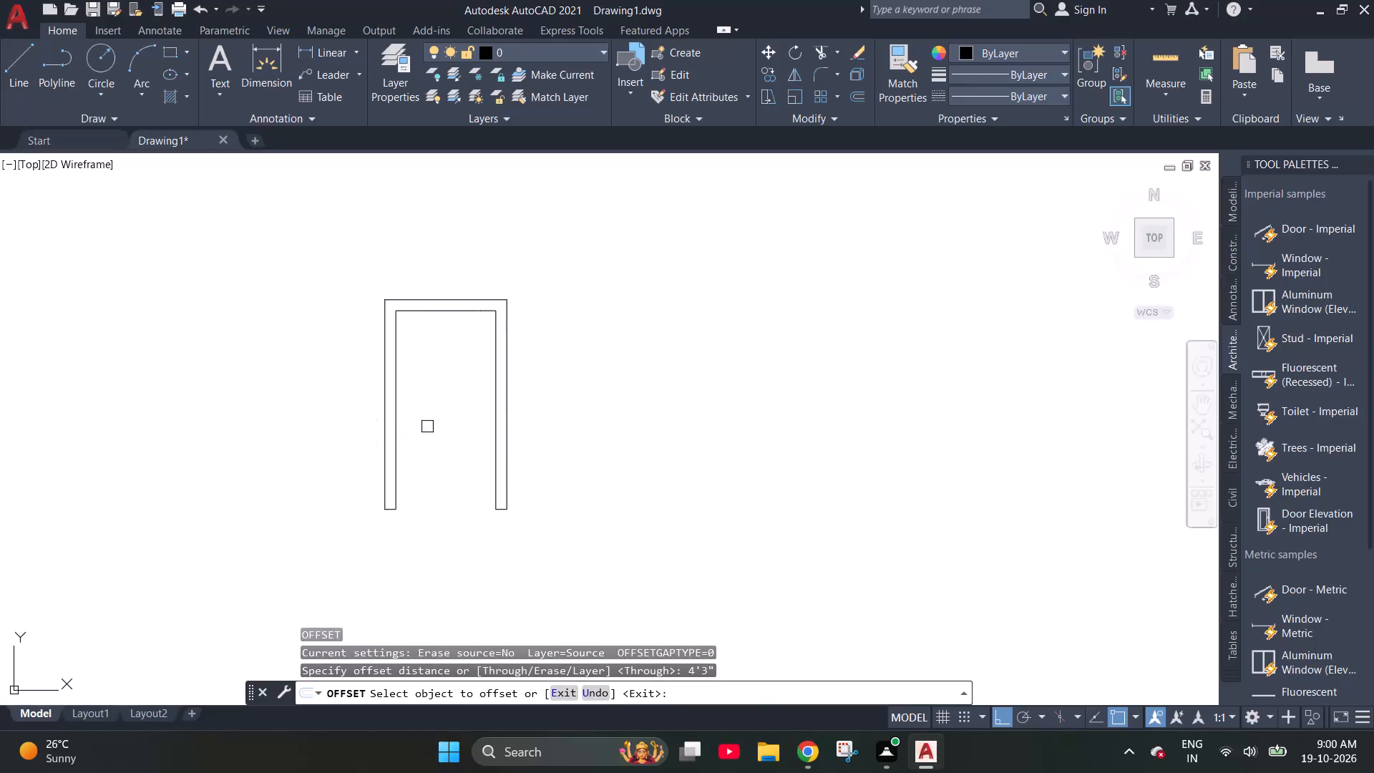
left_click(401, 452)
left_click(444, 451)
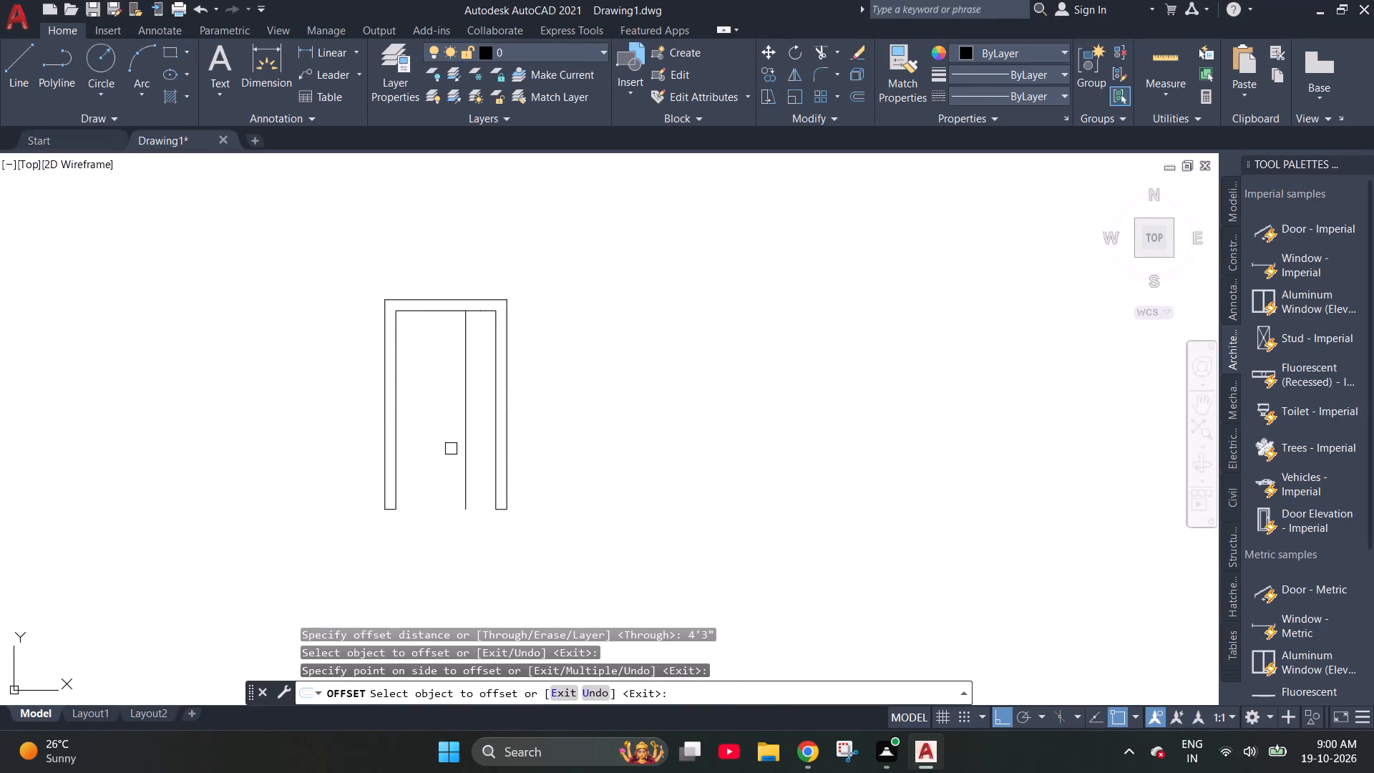
Undo the offset and all earlier drawing commands, back through the rectangle, until the drawing is empty.
key("ctrl+z")
key("ctrl+z")
key("ctrl+z")
key("ctrl+z")
key("ctrl+z")
key("ctrl+z")
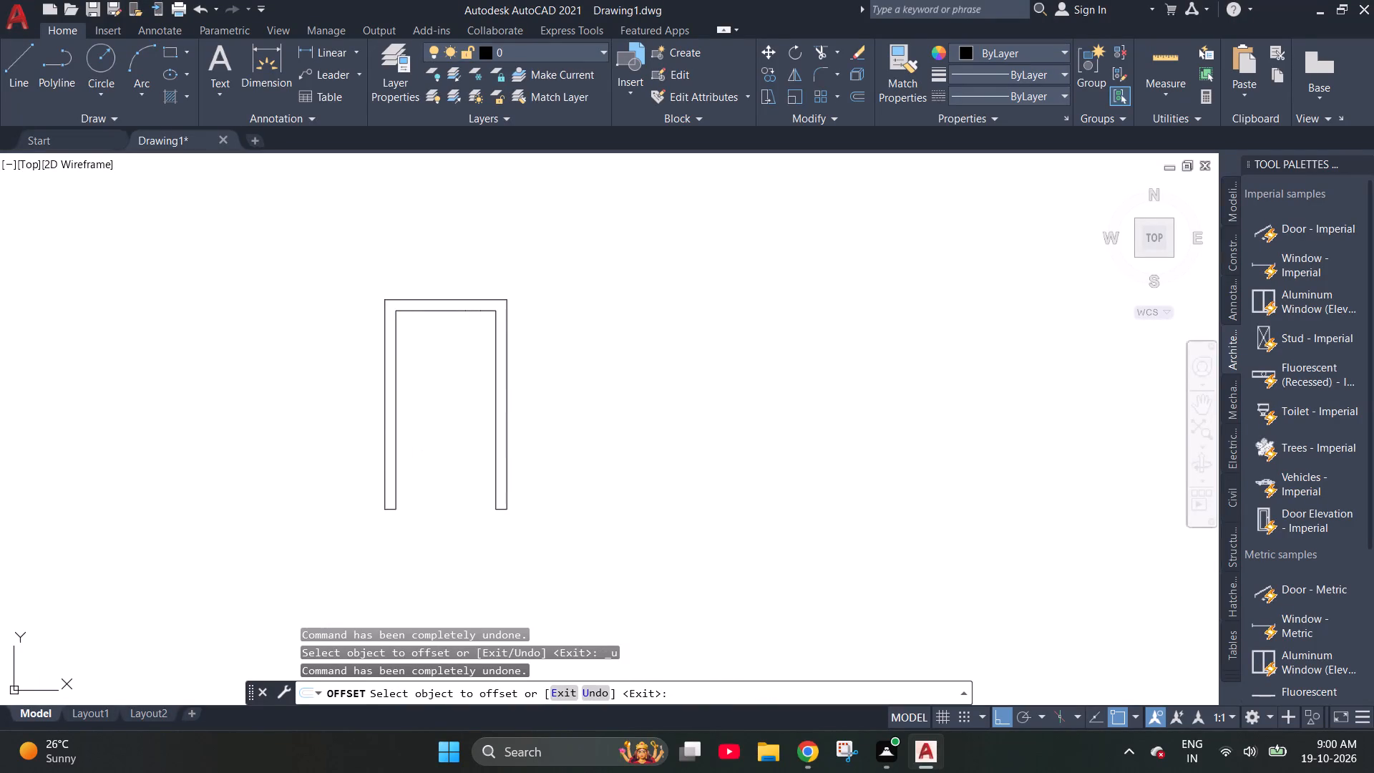
key("ctrl+z")
key("ctrl+z")
key("ctrl+z")
key("ctrl+z")
key("ctrl+z")
key("ctrl+z")
key("ctrl+z")
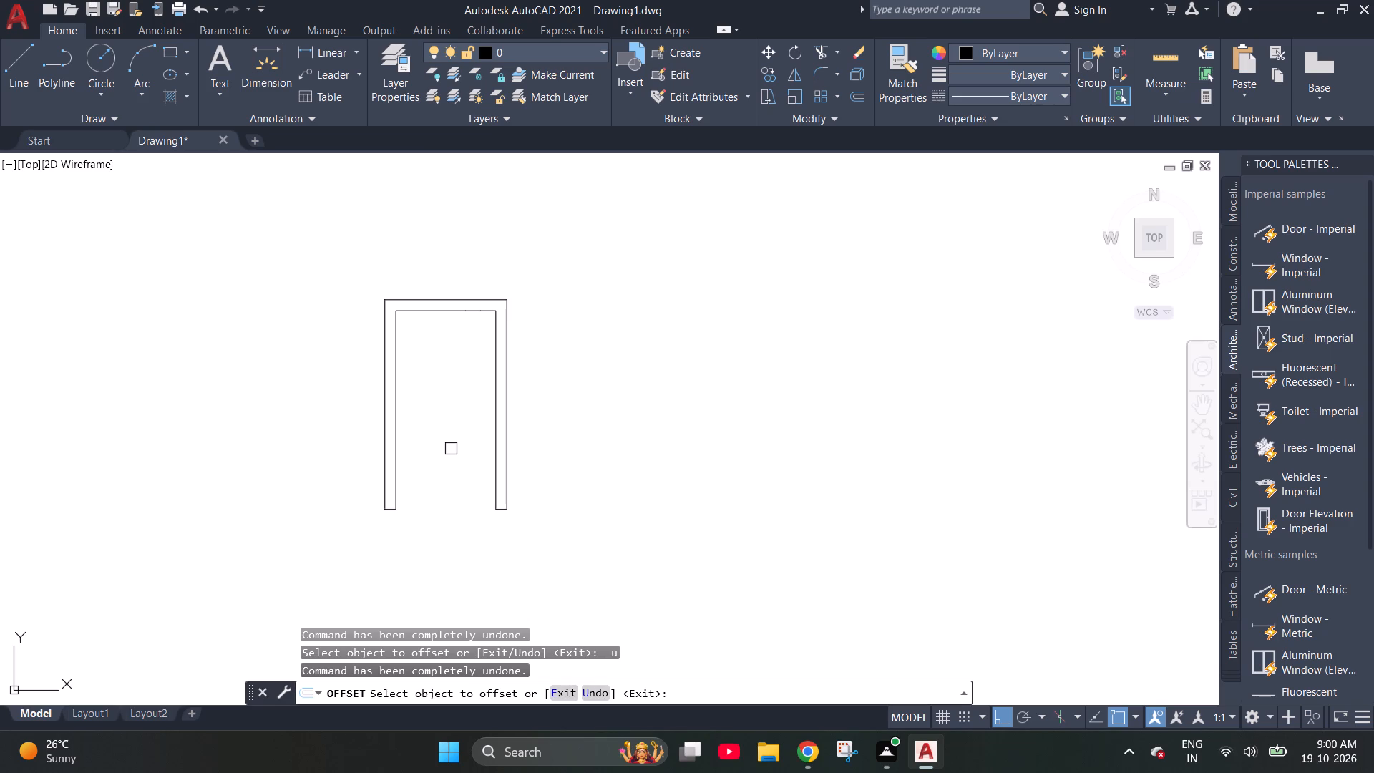
key("Escape")
key("ctrl+z")
key("ctrl+z")
key("ctrl+z")
key("ctrl+z")
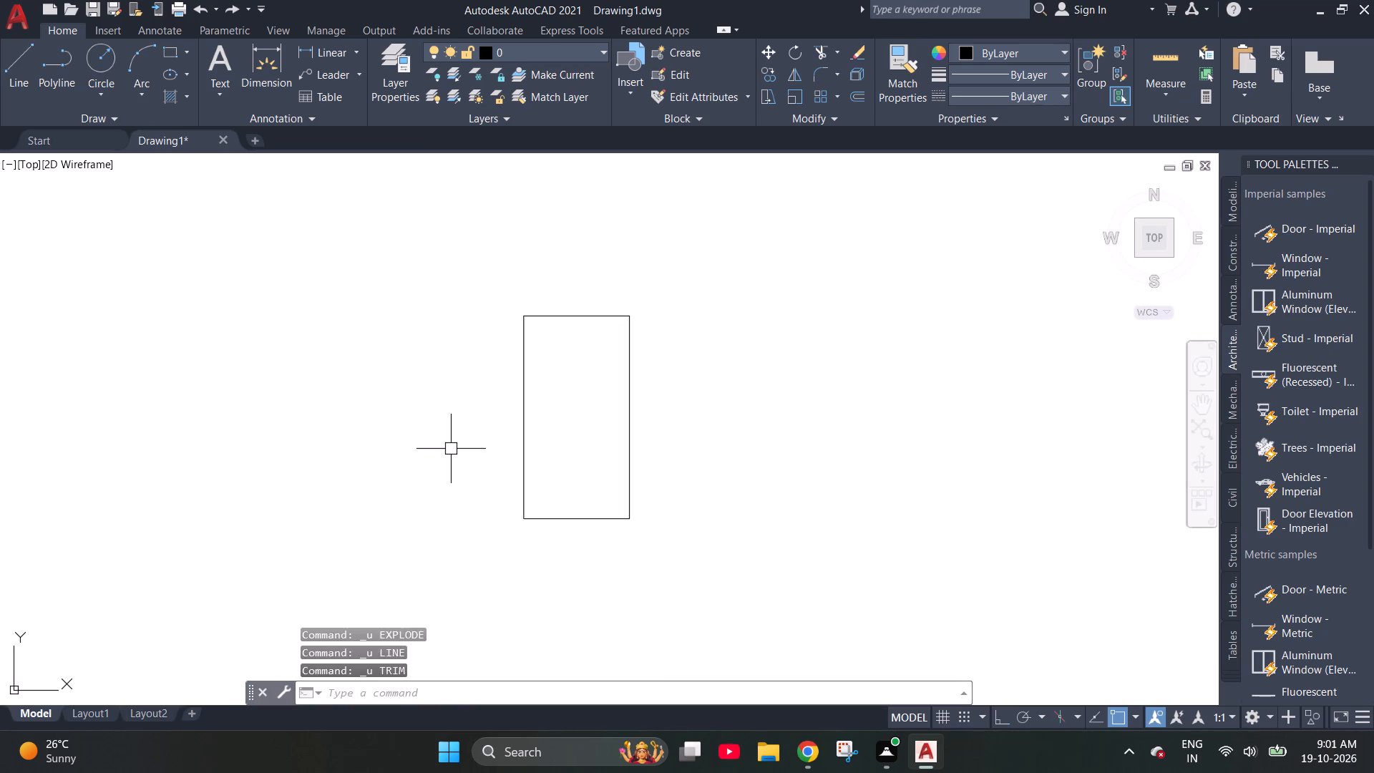
key("ctrl+z")
key("ctrl+z")
key("ctrl+z")
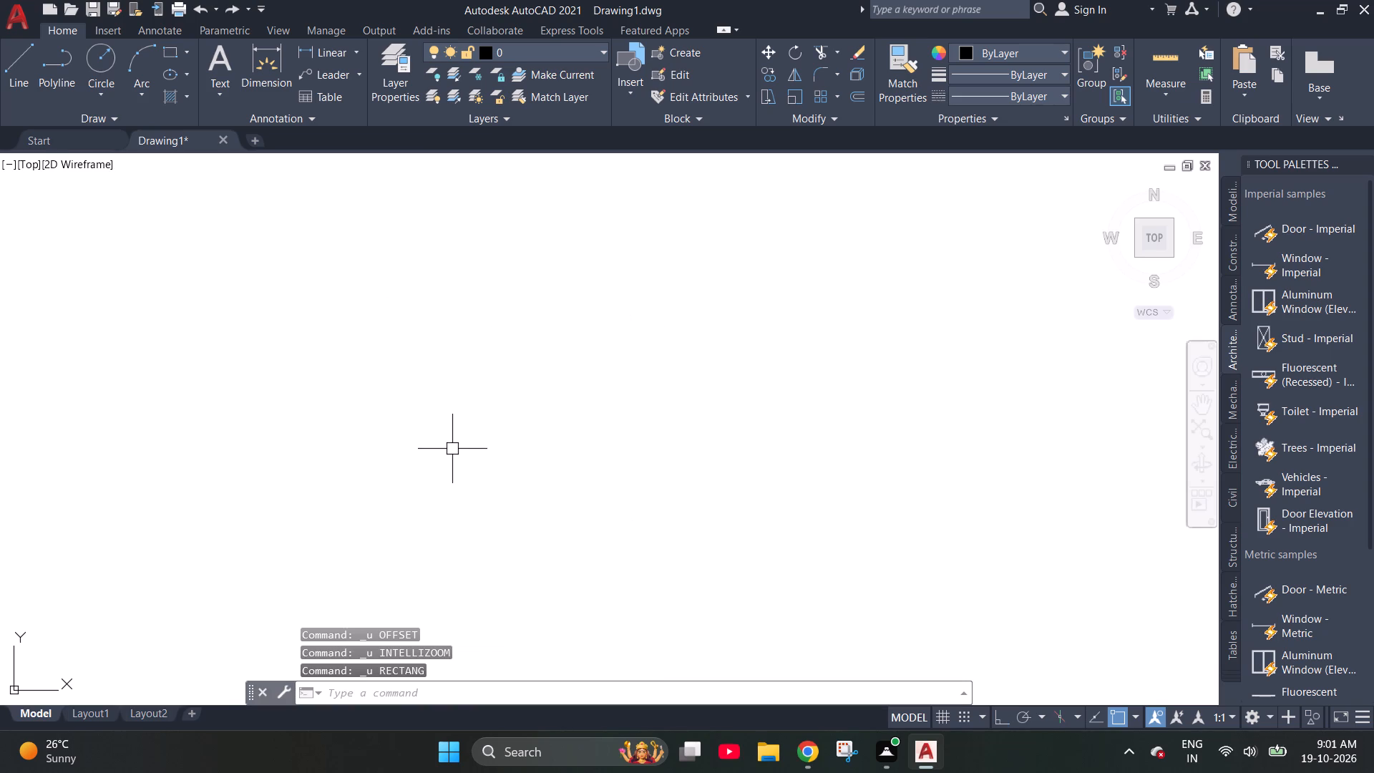
key("Escape")
key("Escape")
key("Escape")
key("Escape")
key("Escape")
key("Escape")
key("Escape")
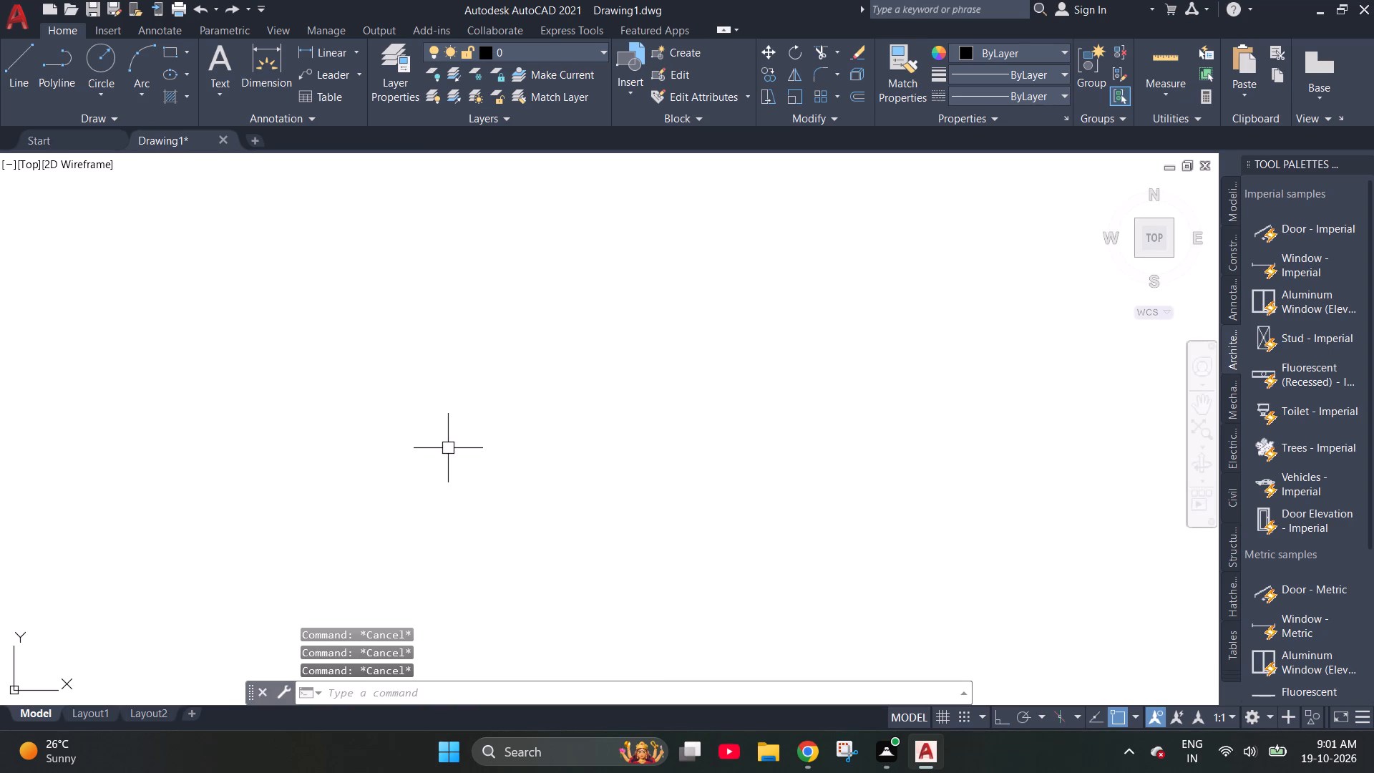
key("Escape")
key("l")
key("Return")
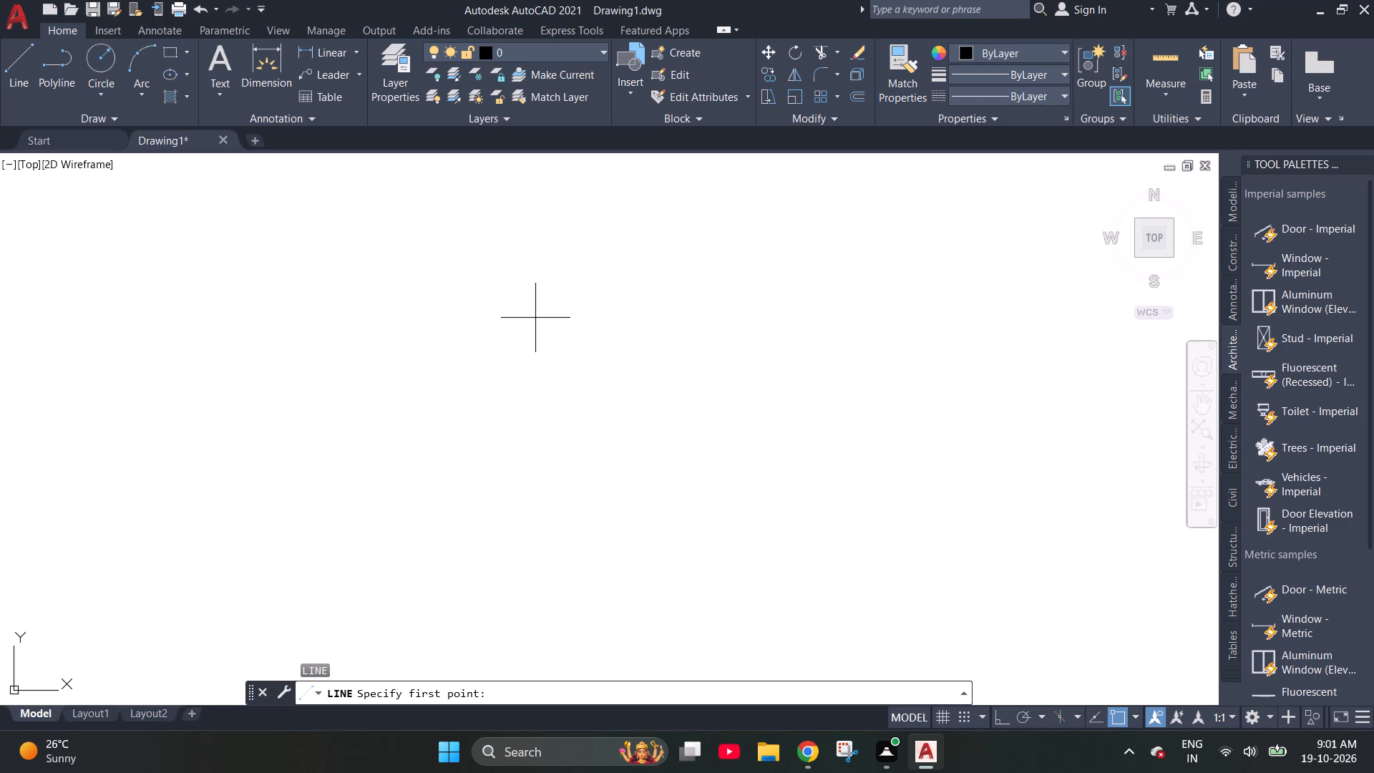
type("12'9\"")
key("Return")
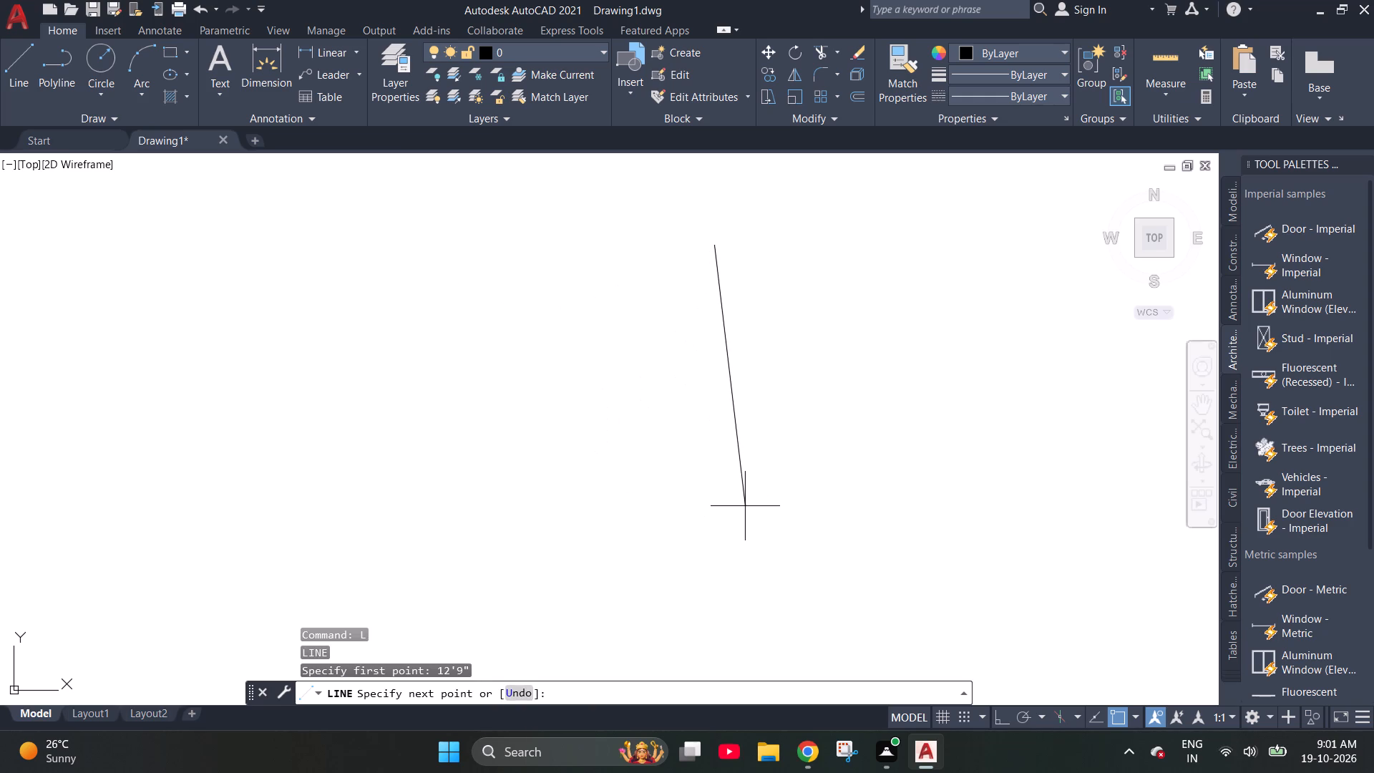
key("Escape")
Start a new line in the empty drawing and, with ortho on, draw a 12'9" segment straight down.
key("l")
key("Return")
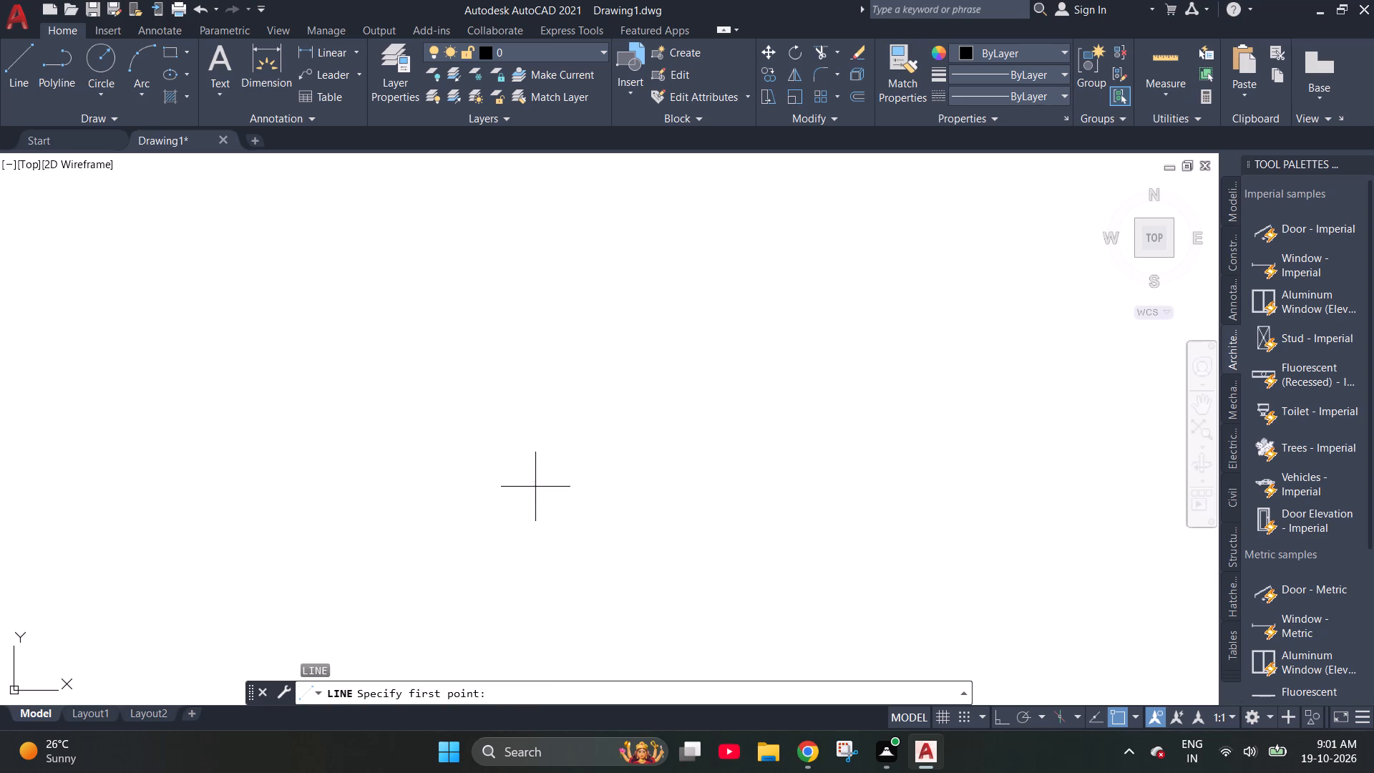
left_click(545, 248)
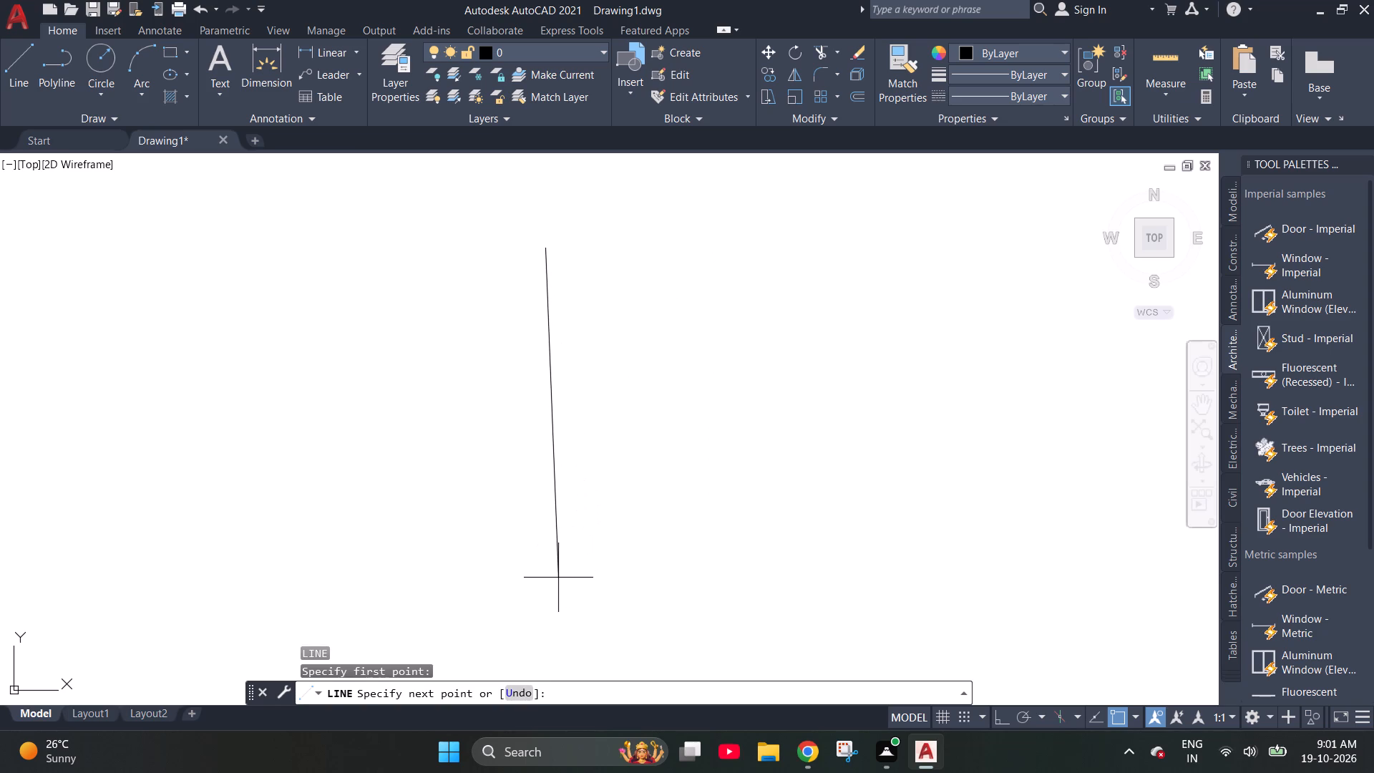
key("F8")
type("12'")
key("9")
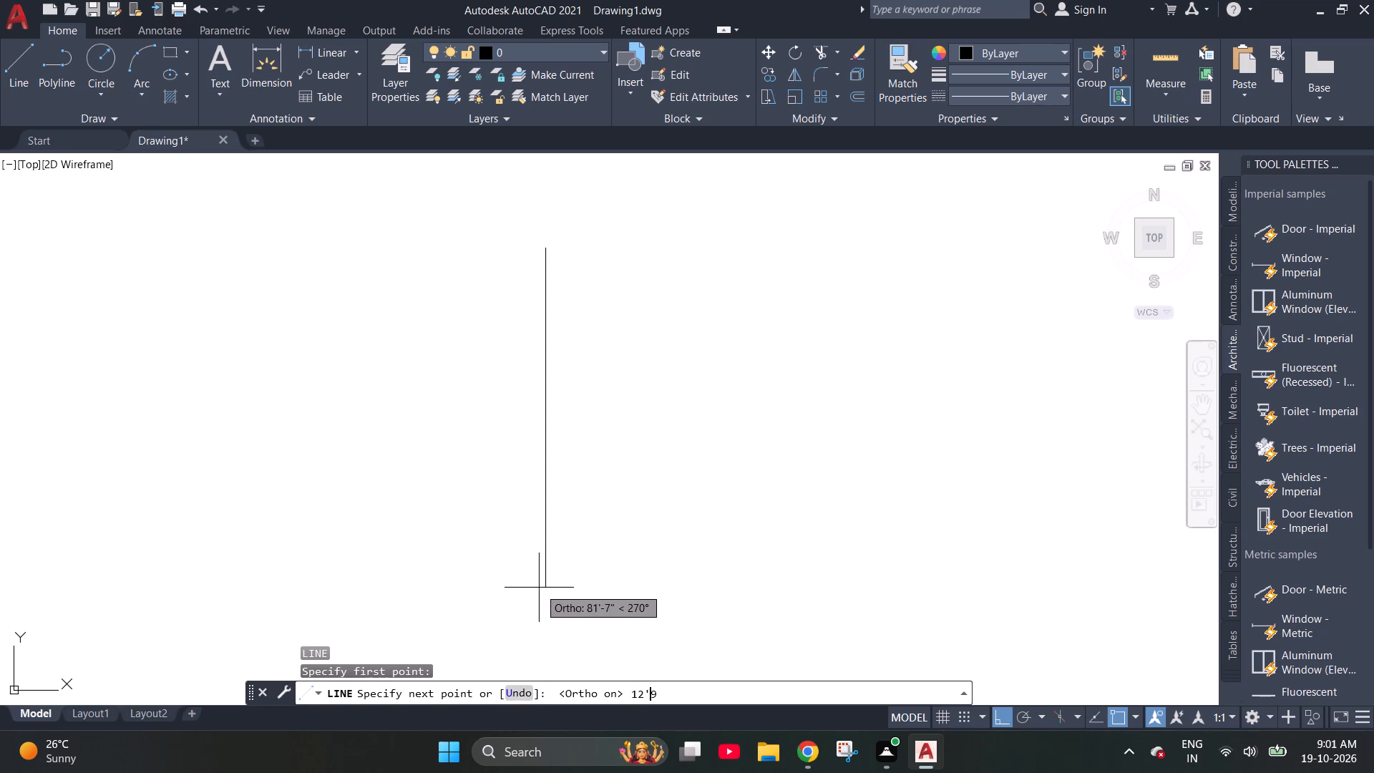
key("shift+quotedbl")
key("Return")
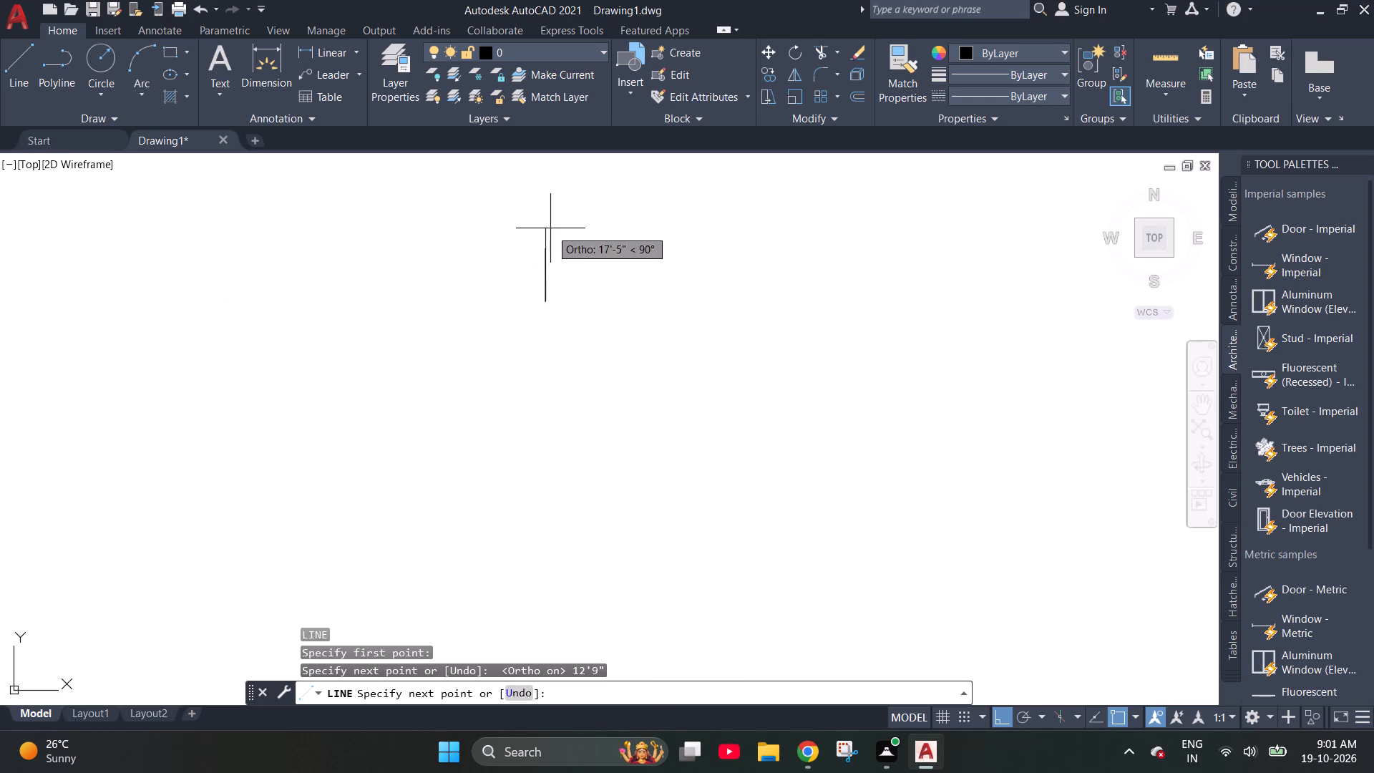
Continue the line from the lower end of the vertical segment with 8" to the right.
scroll(551, 227, "up", 3)
scroll(489, 545, "down", 1)
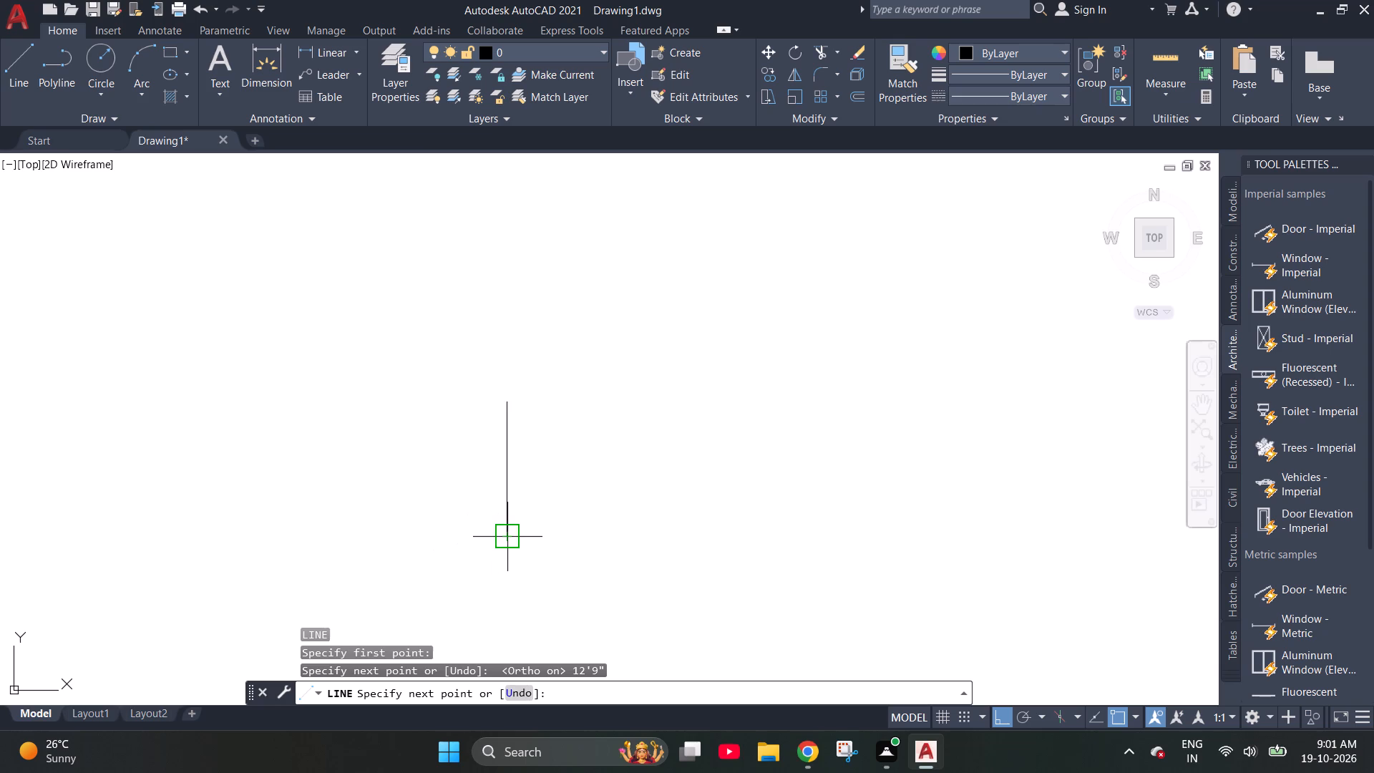
scroll(503, 545, "up", 2)
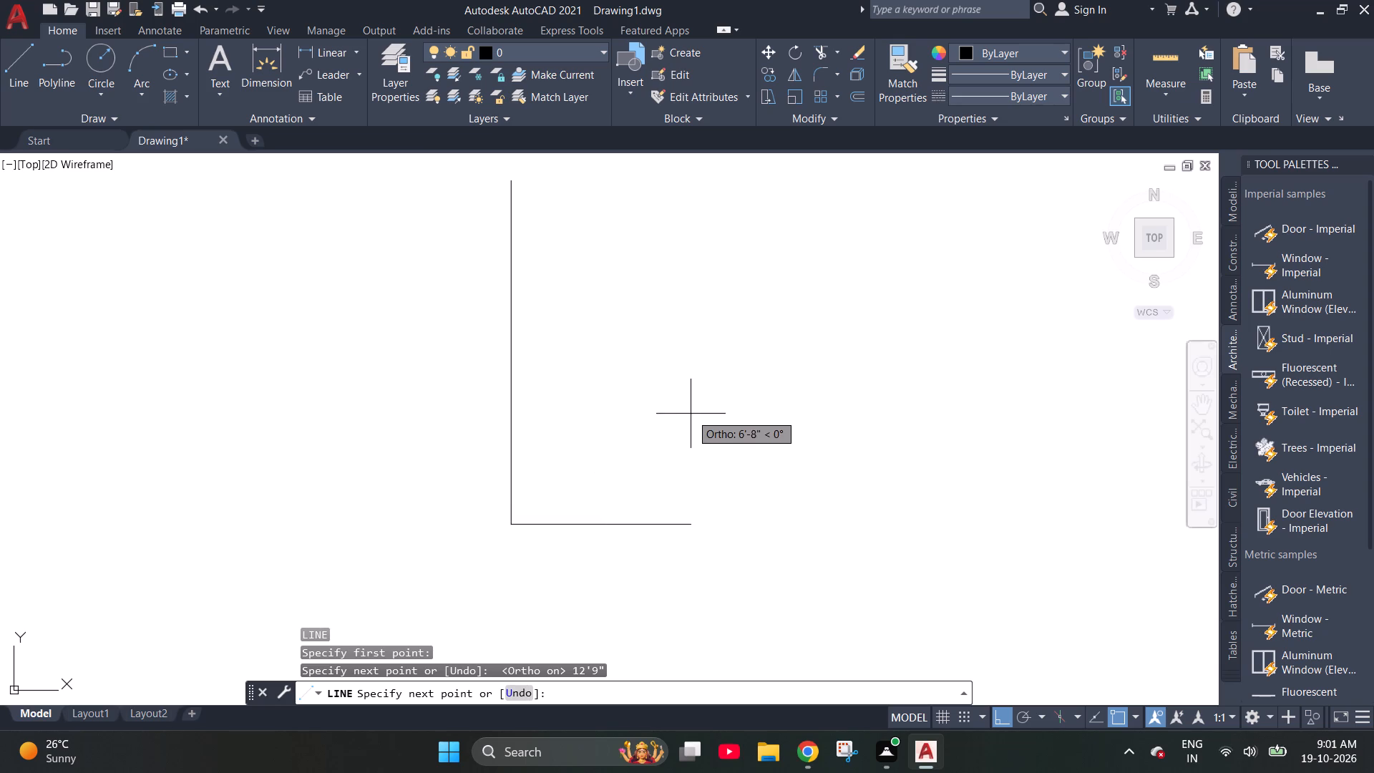
scroll(683, 408, "down", 1)
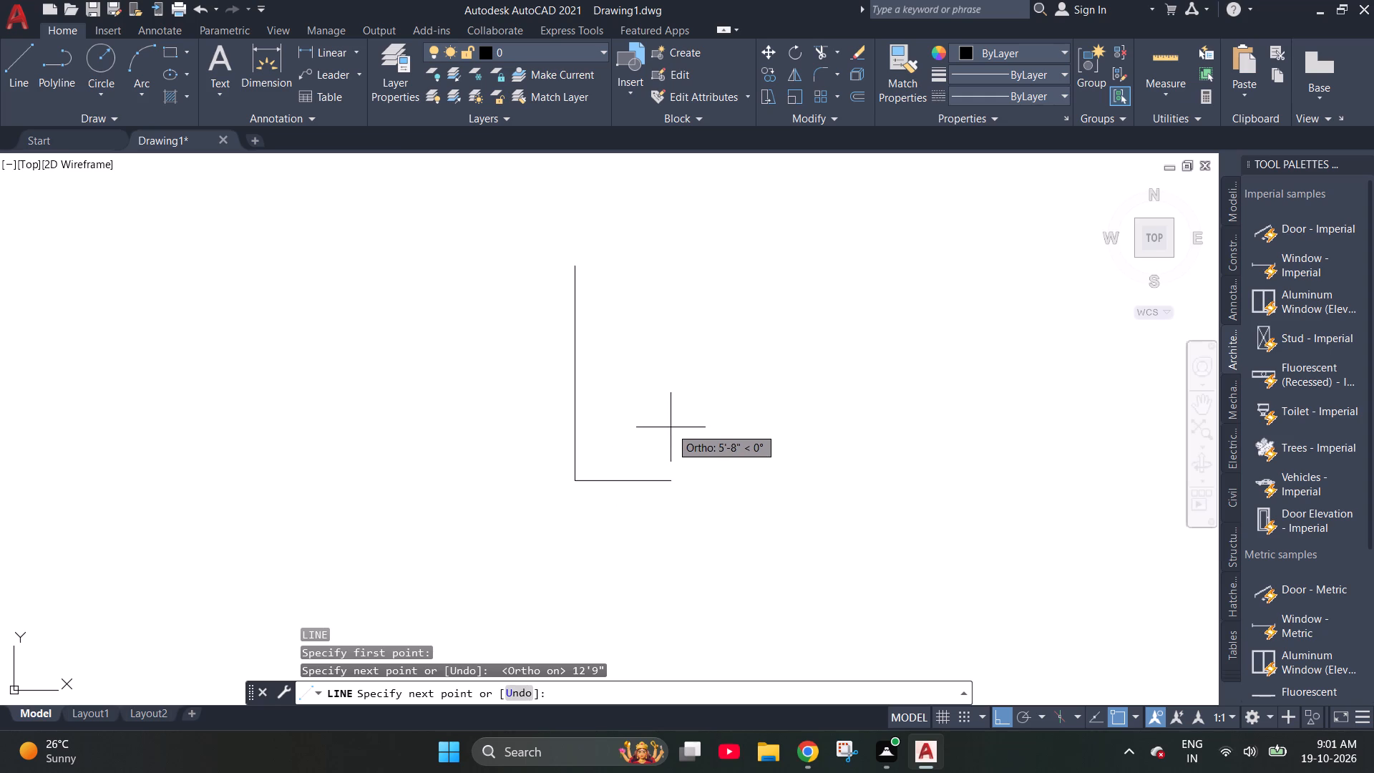
key("8")
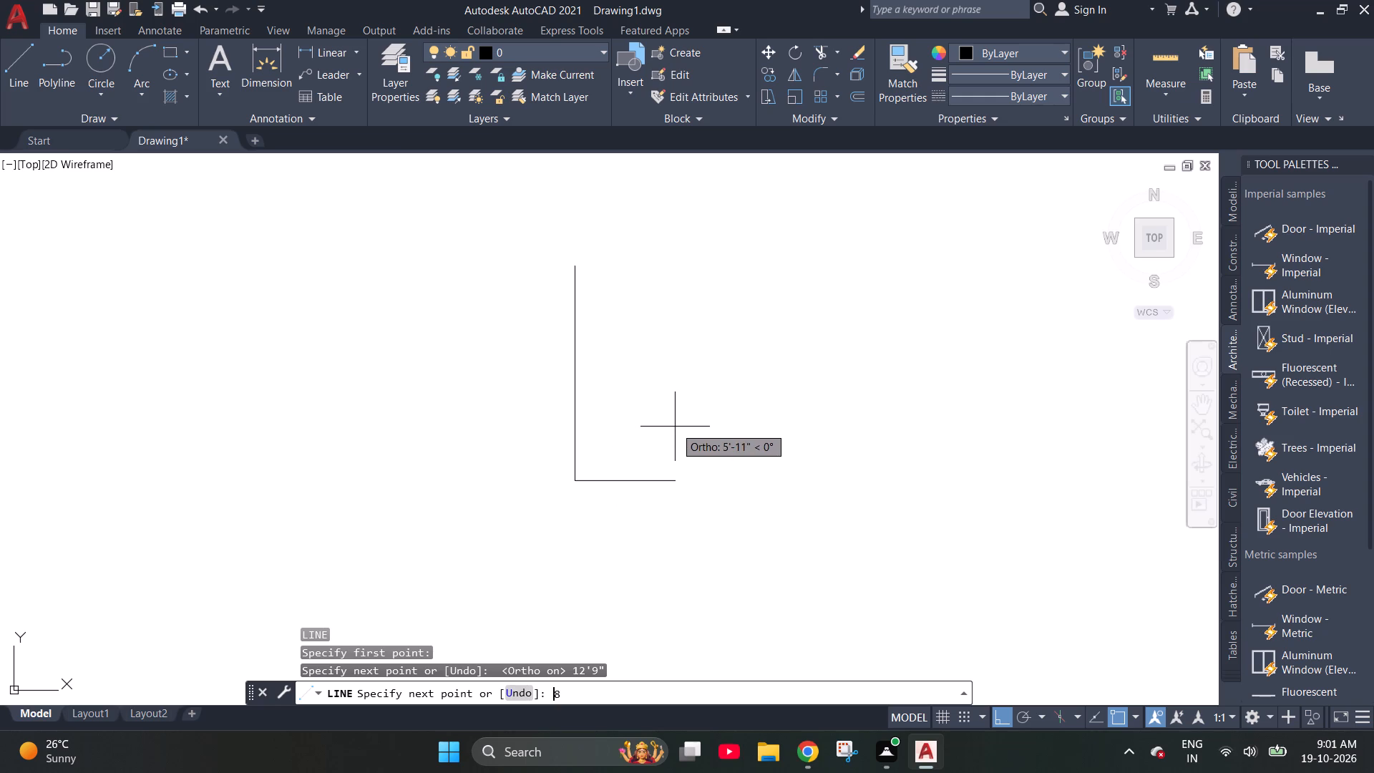
key("shift+quotedbl")
key("Return")
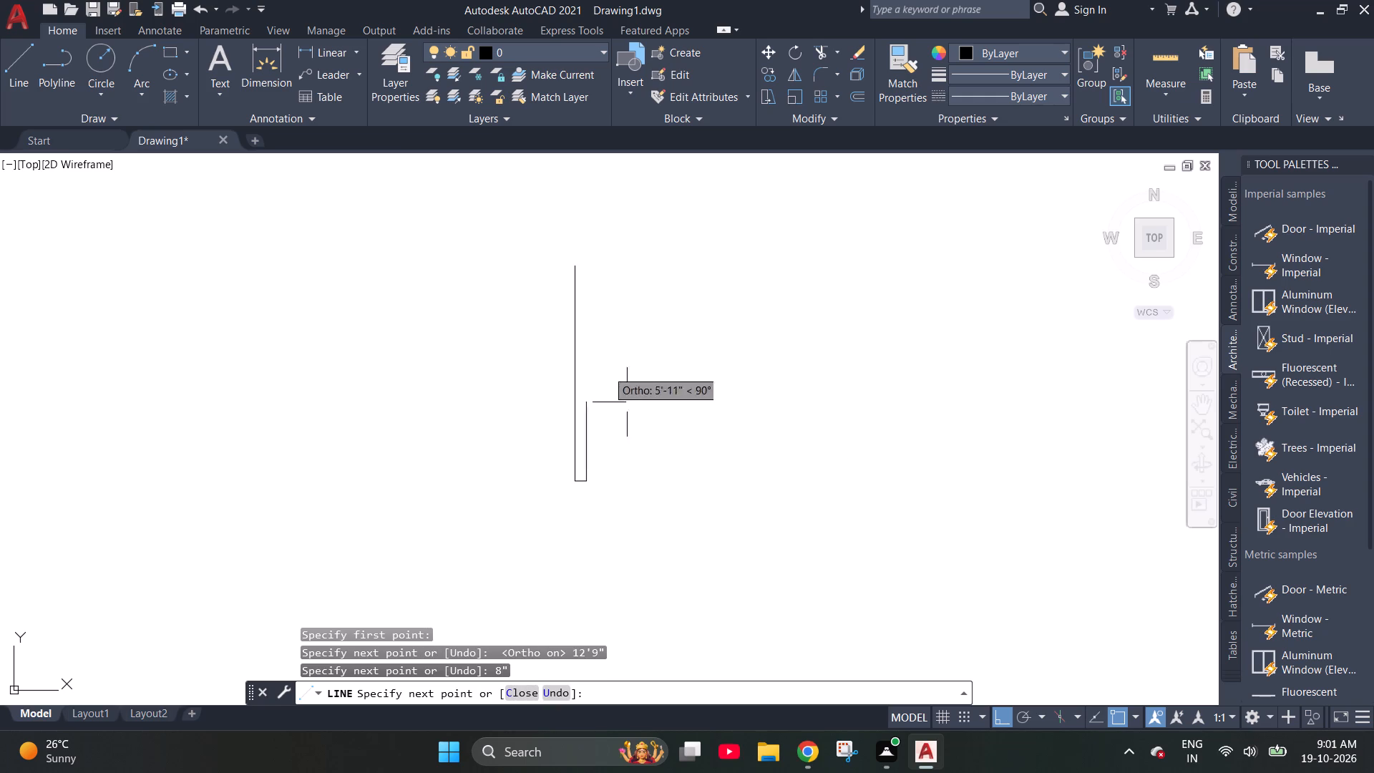
scroll(572, 279, "up", 3)
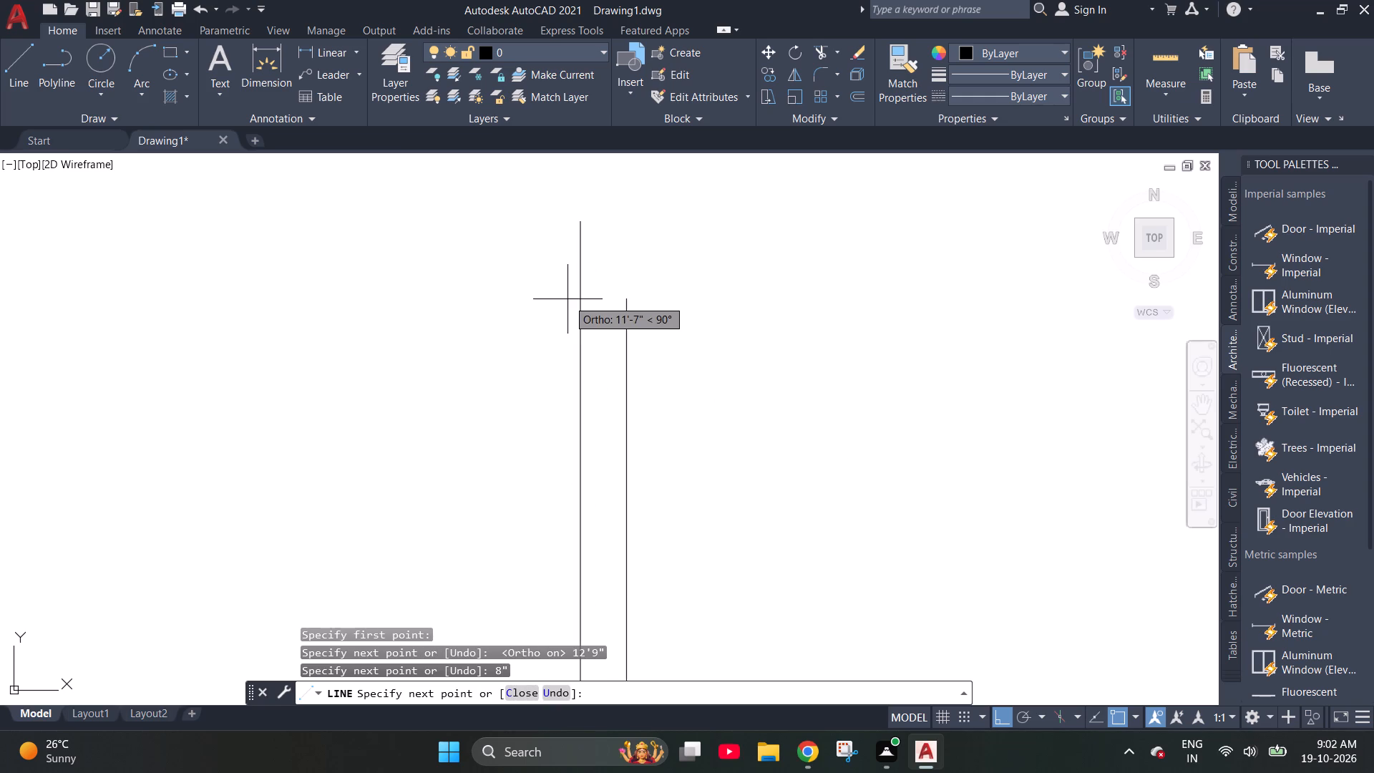
Continue the line with a 12'1" segment straight up and a 4'3" segment to the right.
type("12'")
type("1\"")
key("Return")
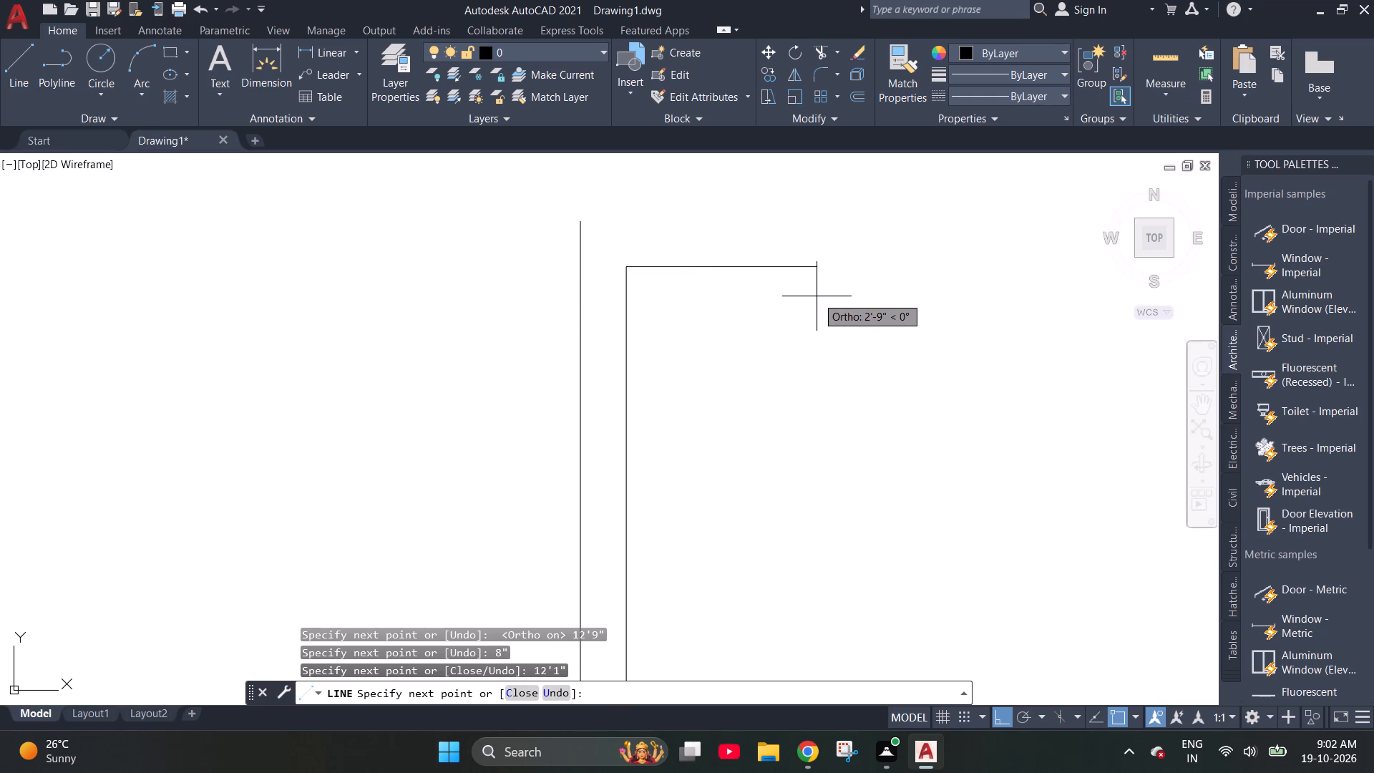
key("4")
type("'3")
key("shift+quotedbl")
key("Return")
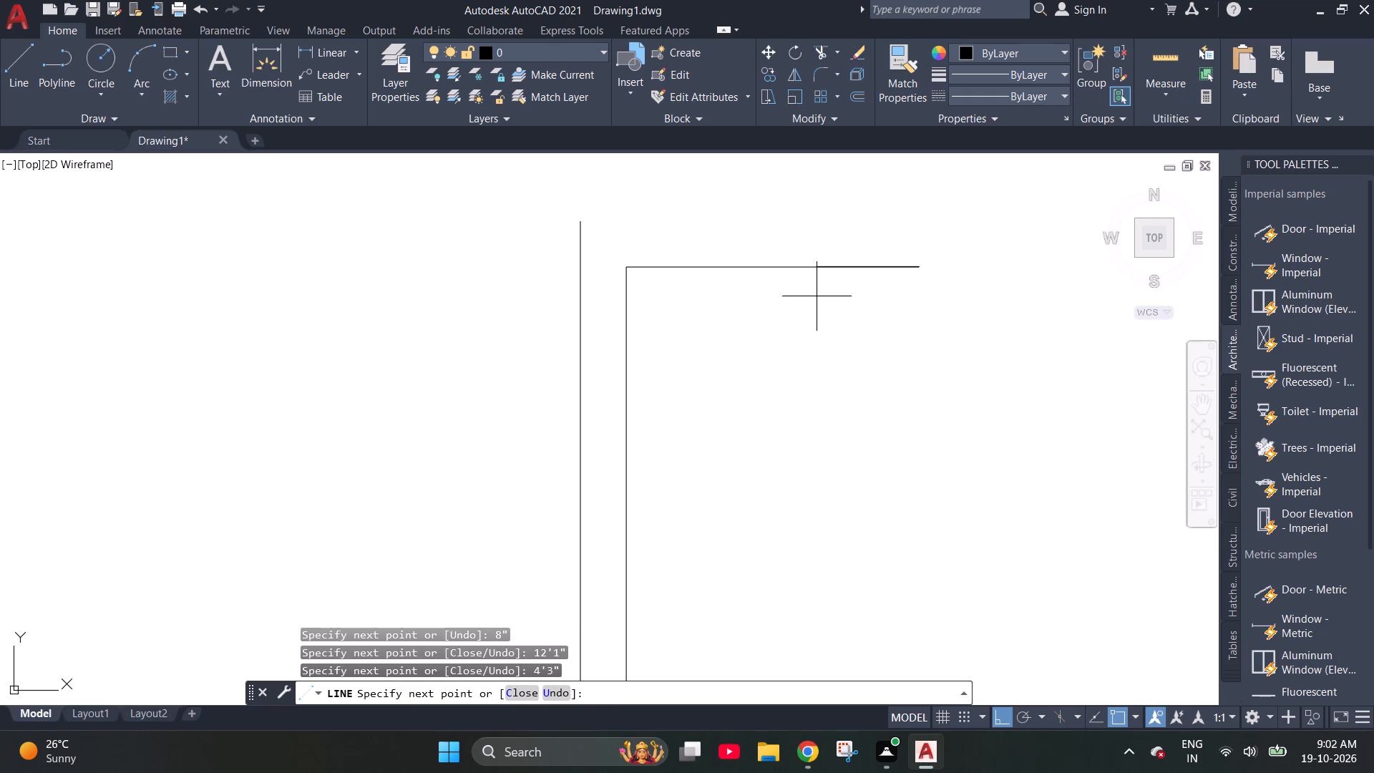
Continue the line from the end of the 4'3" segment with 12'1" straight down.
scroll(454, 228, "down", 1)
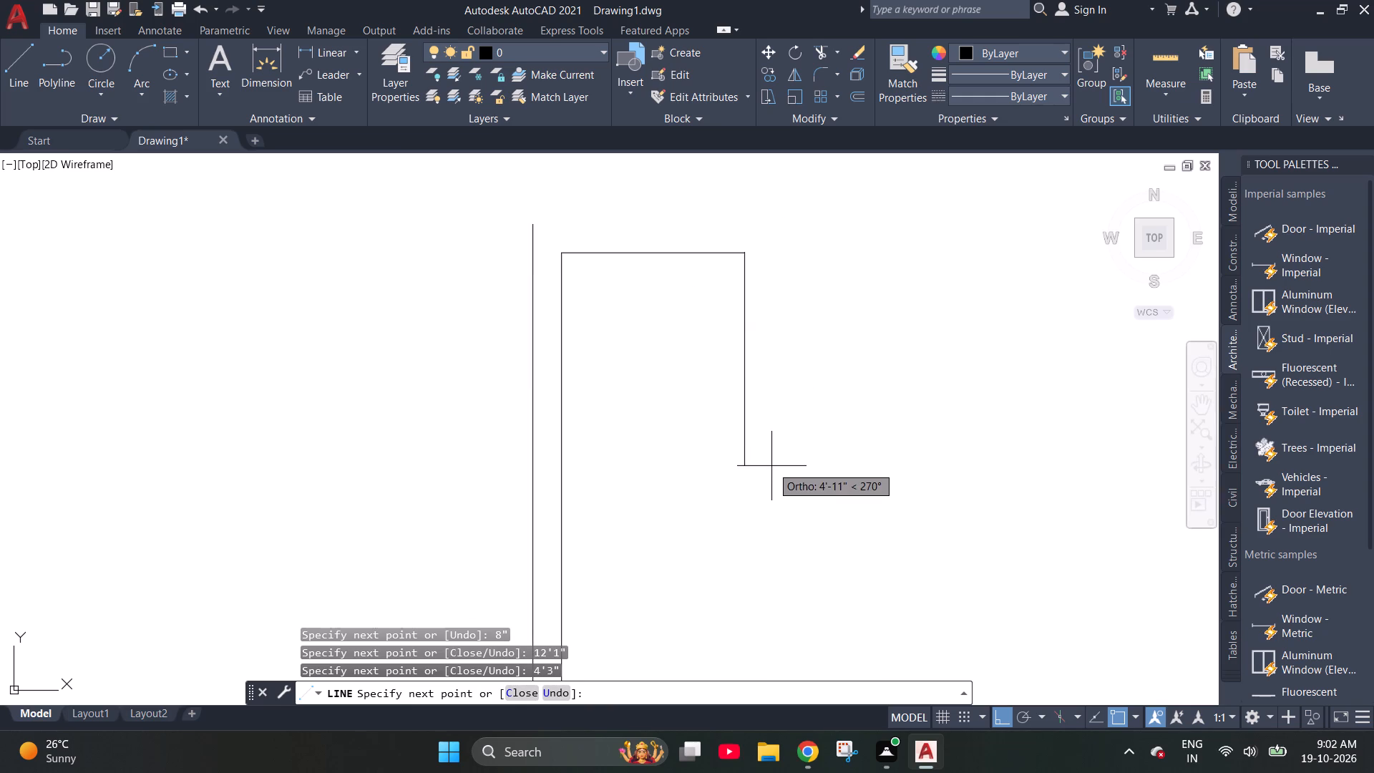
scroll(590, 319, "down", 1)
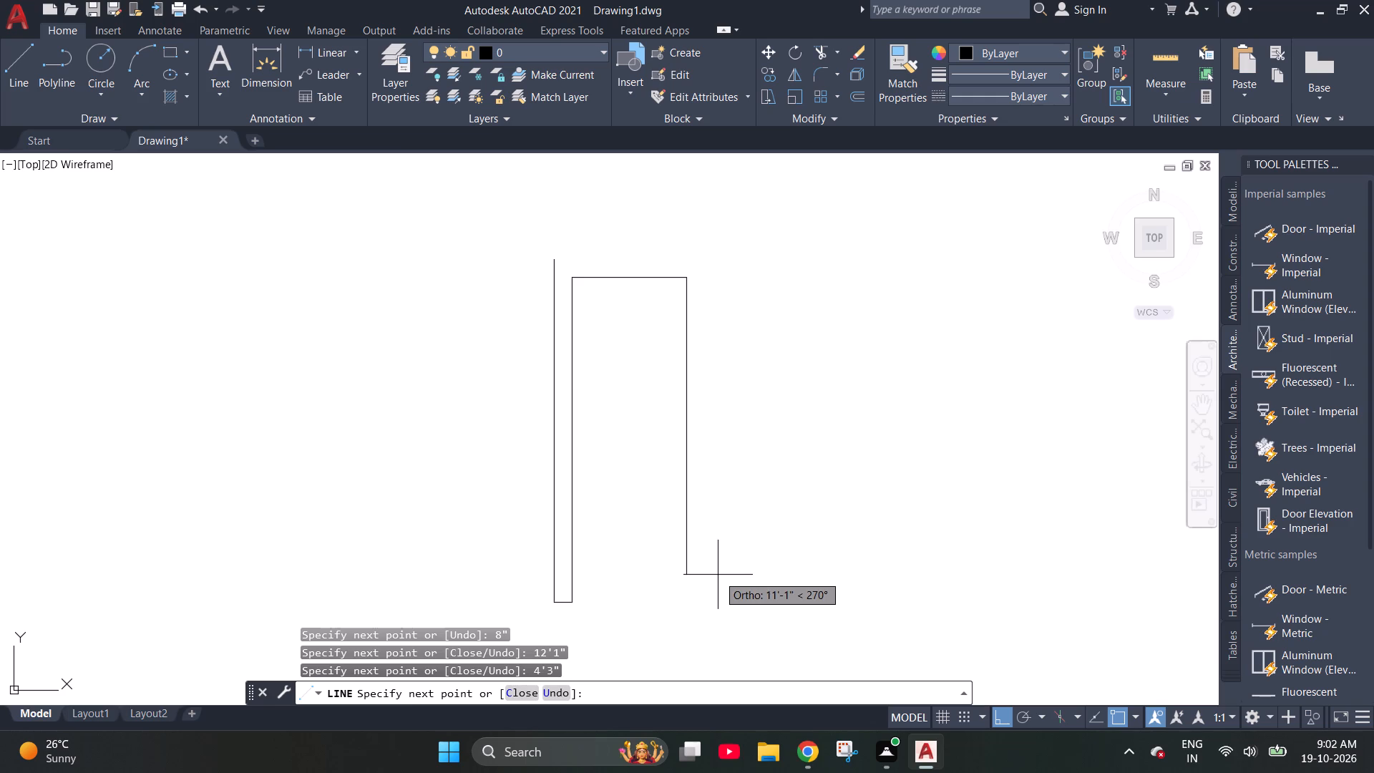
type("12")
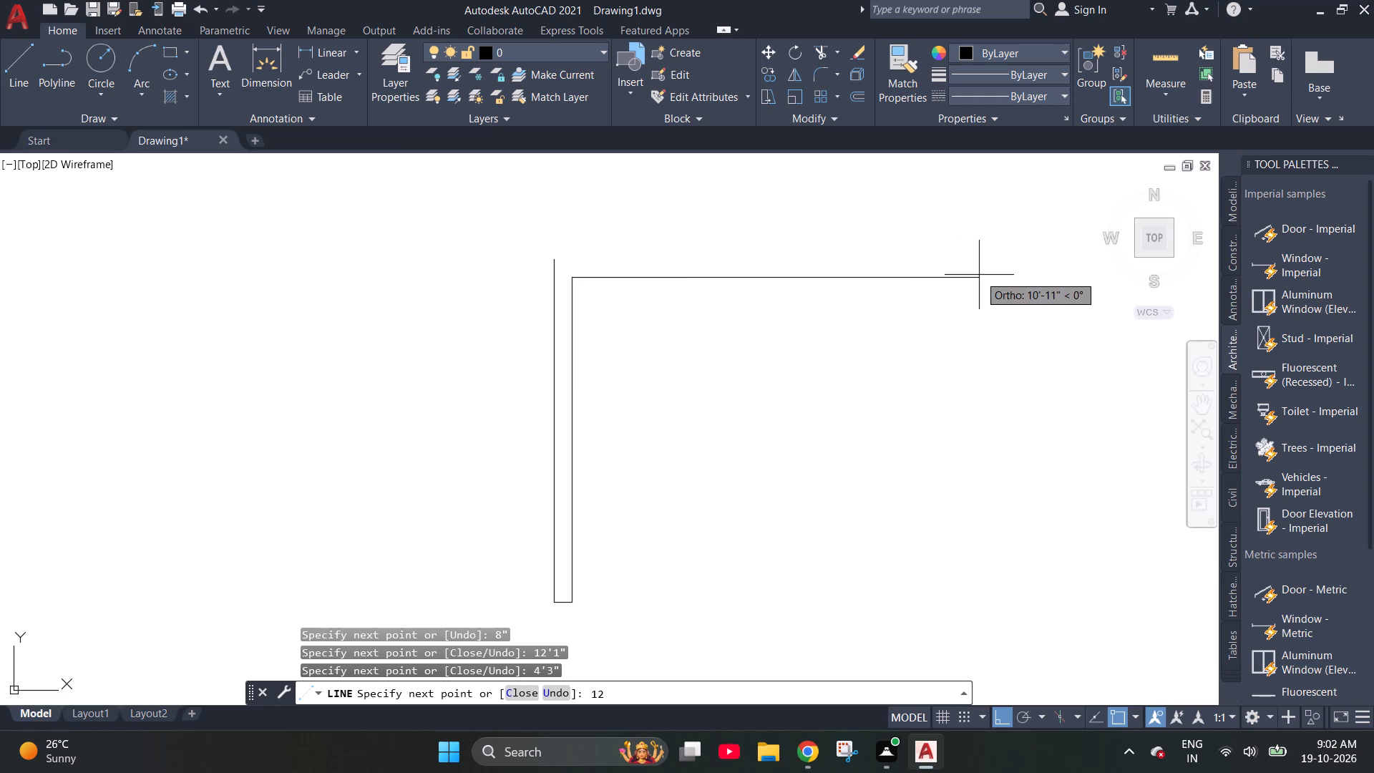
type("11\"")
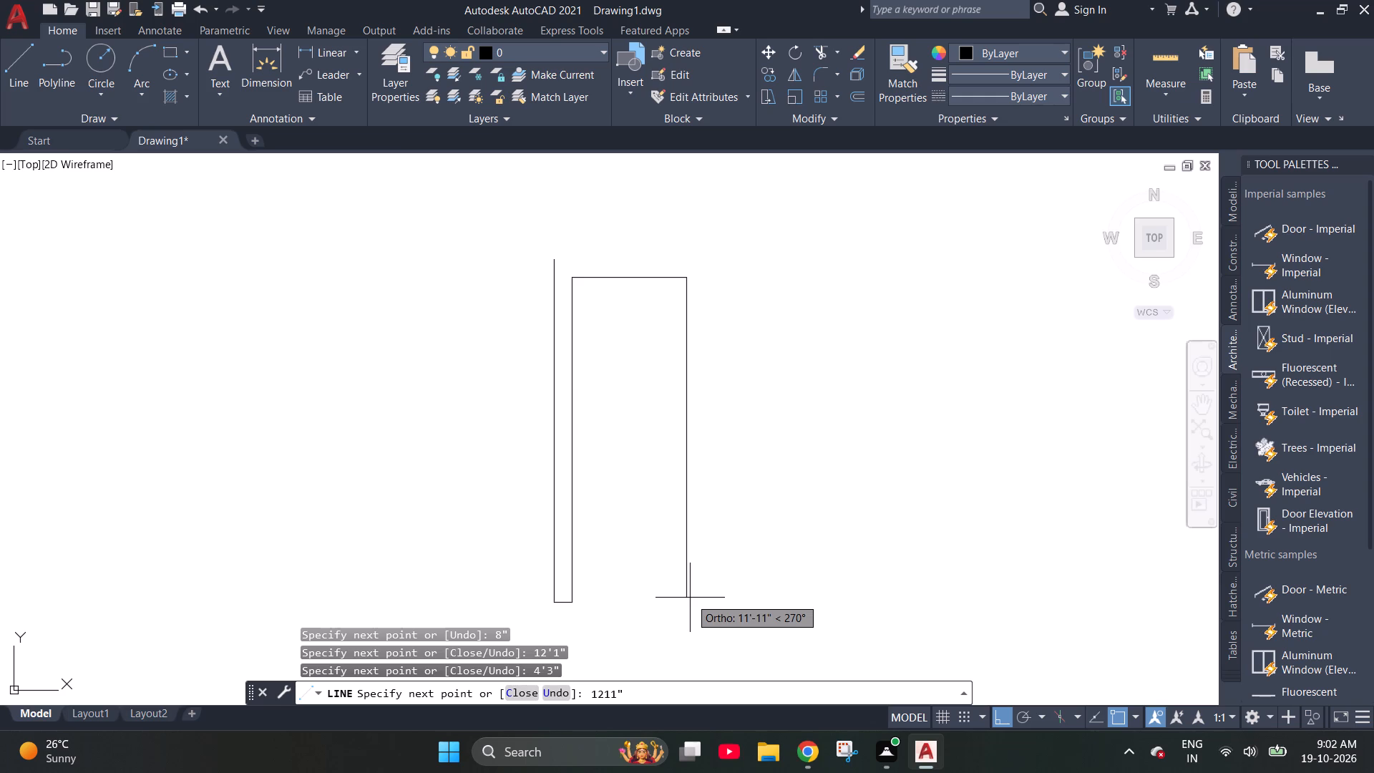
key("BackSpace")
key("BackSpace")
key("BackSpace")
key("BackSpace")
key("BackSpace")
key("BackSpace")
key("BackSpace")
key("BackSpace")
key("BackSpace")
key("BackSpace")
key("BackSpace")
type("12'1\"")
key("Return")
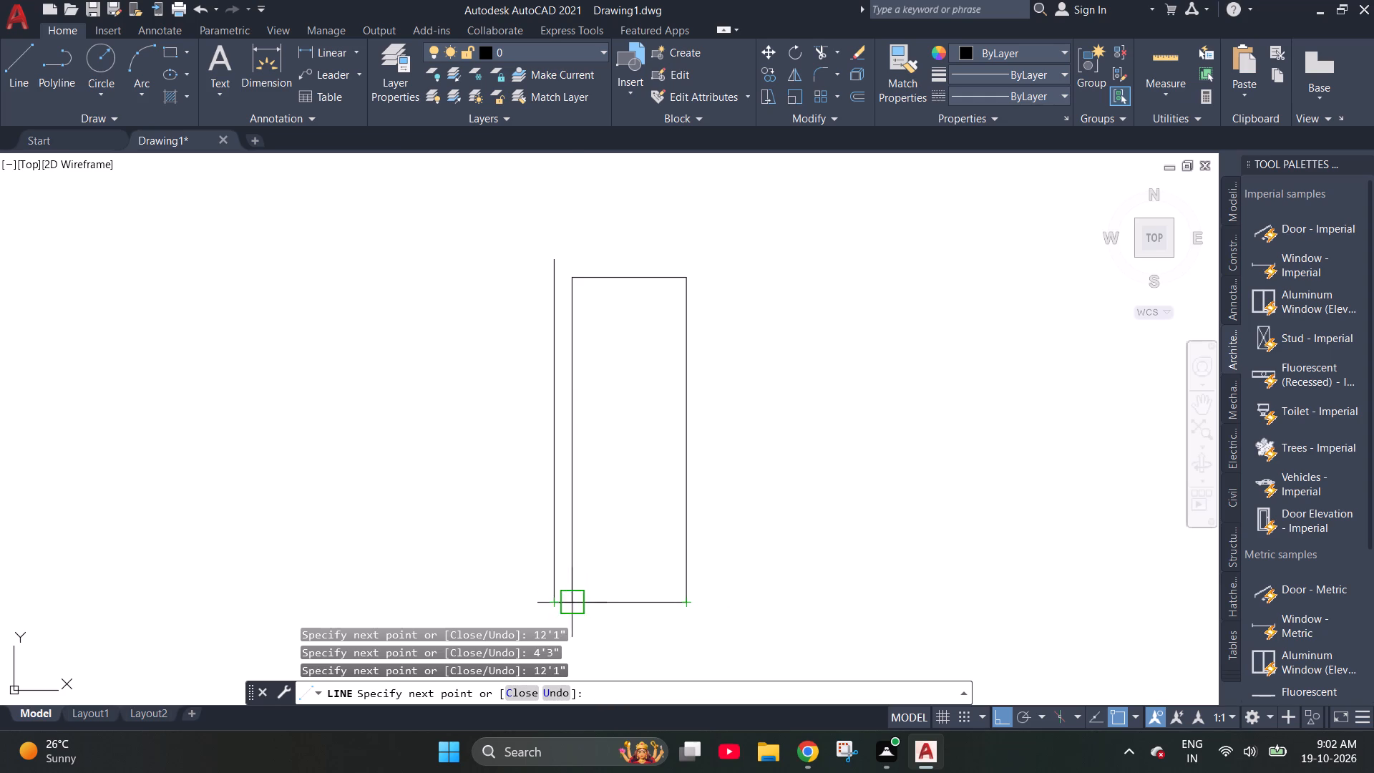
Close the inner rectangle with a horizontal segment back to the lower end of its left side, and end the line.
scroll(568, 601, "up", 4)
left_click(574, 622)
scroll(454, 606, "down", 3)
scroll(631, 570, "down", 1)
key("Escape")
Start a new line at the inner rectangle's upper-right corner and draw two consecutive 11" segments to the right.
key("l")
key("Return")
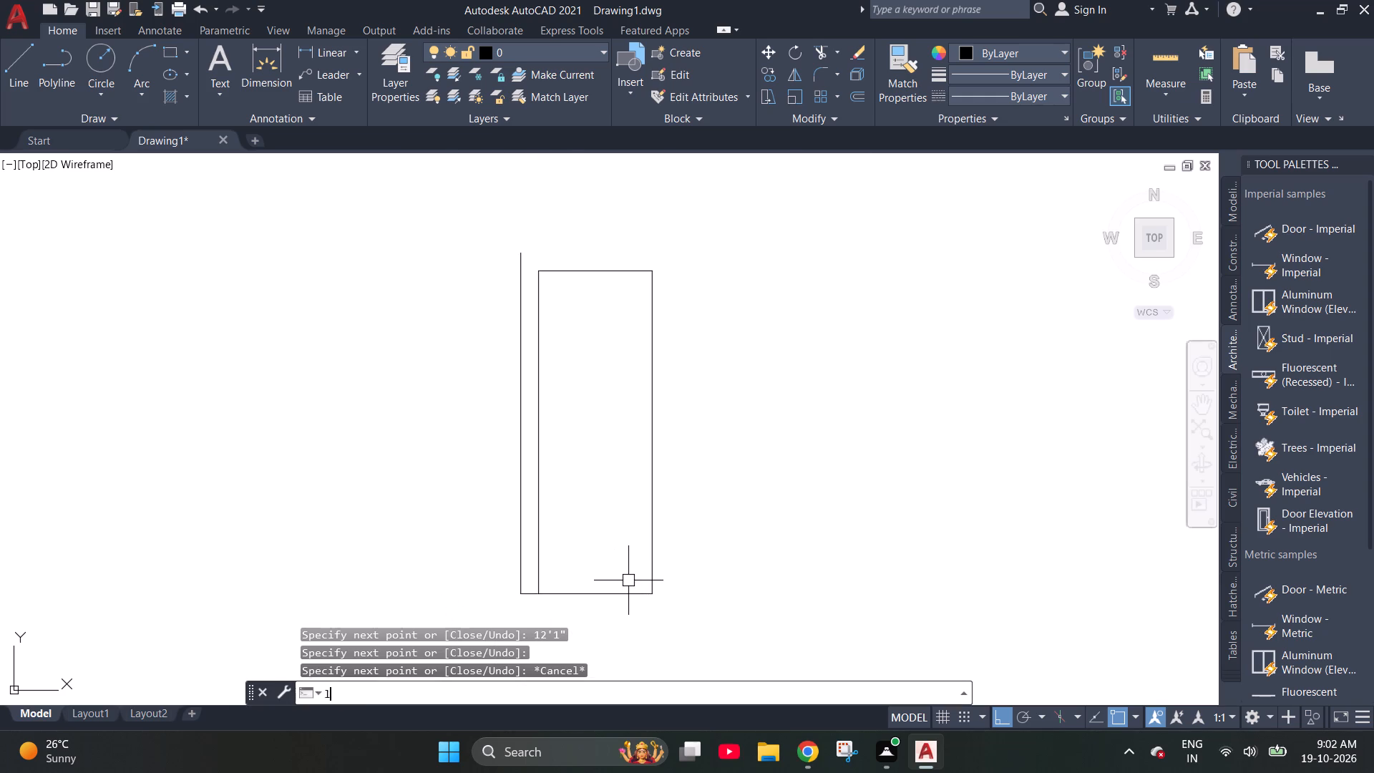
scroll(645, 276, "up", 4)
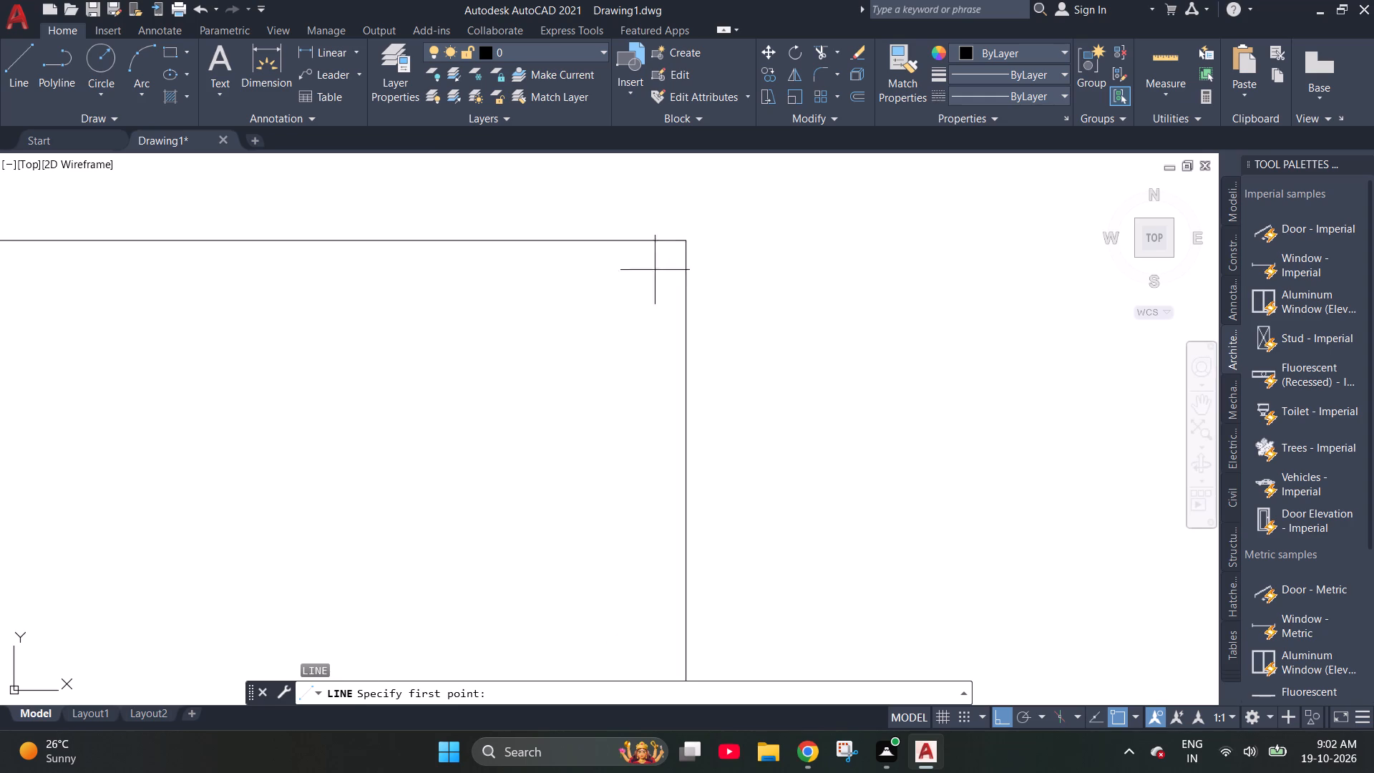
left_click(685, 248)
scroll(391, 273, "down", 1)
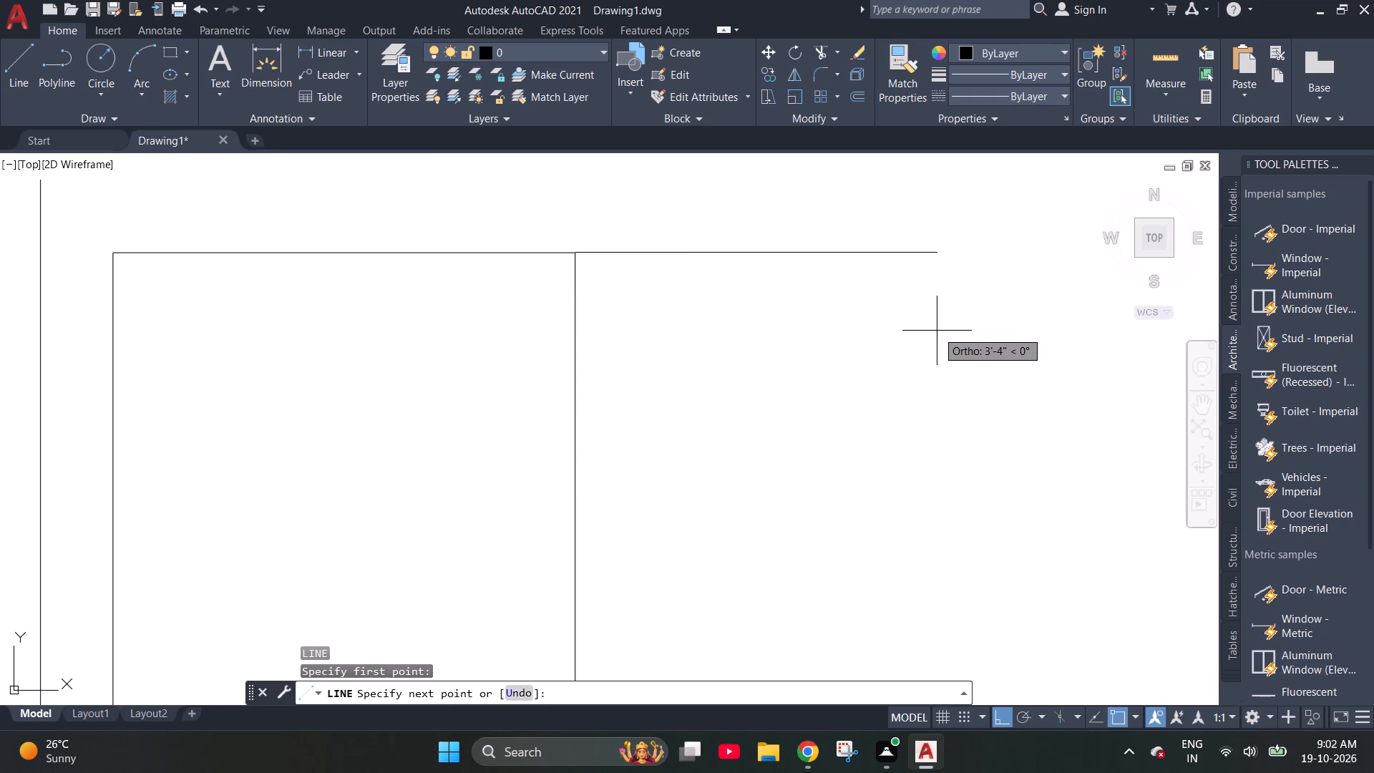
type("11")
key("shift+quotedbl")
key("Return")
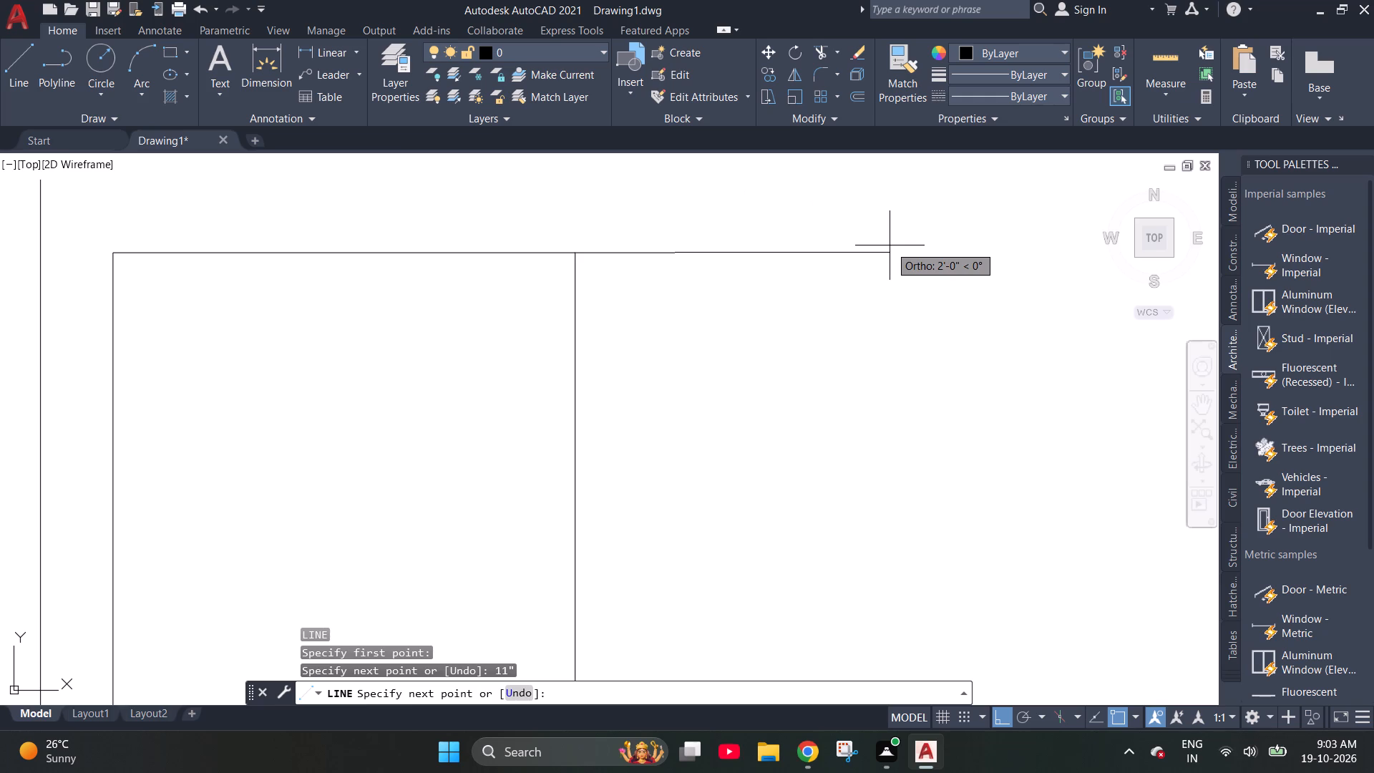
type("11\"")
key("Return")
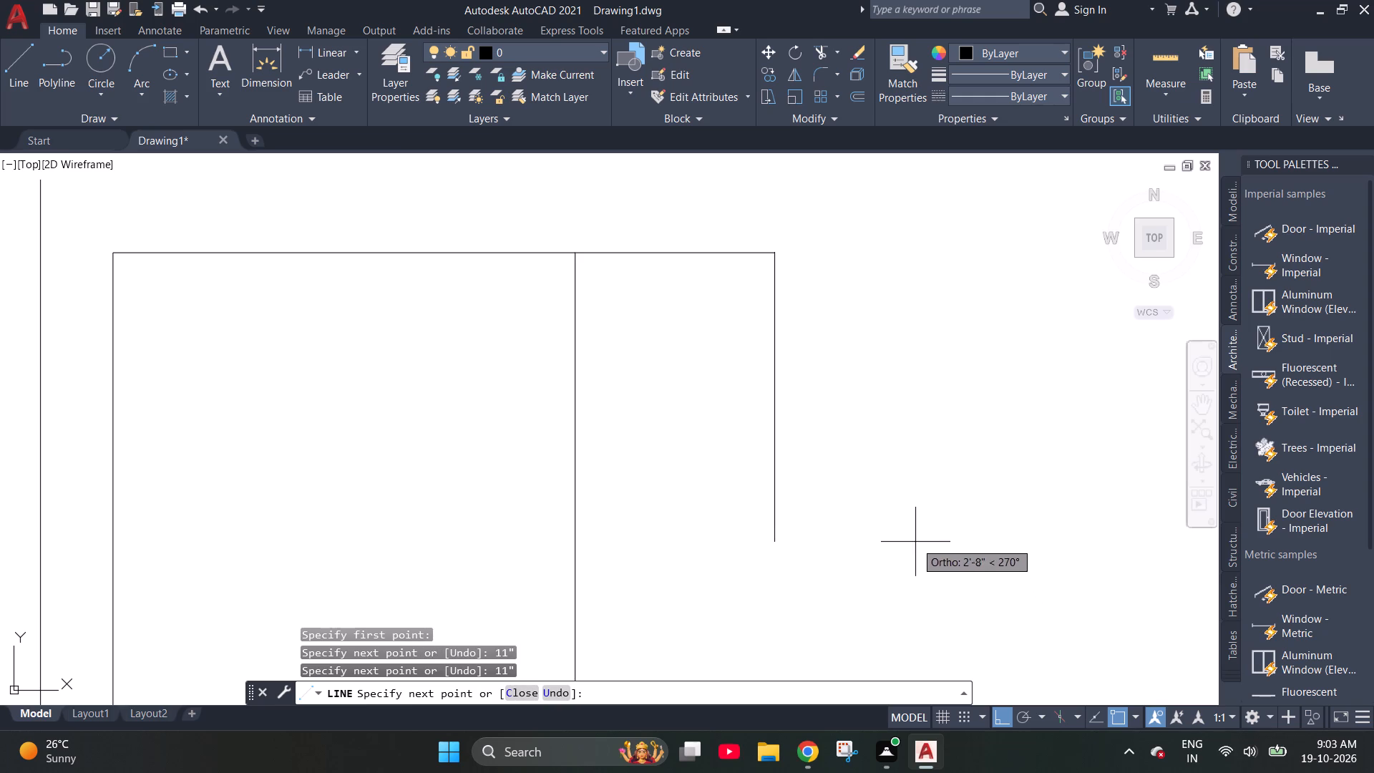
Continue the line with a 4'3" segment to the right and a 12'1" segment straight down.
scroll(673, 421, "down", 2)
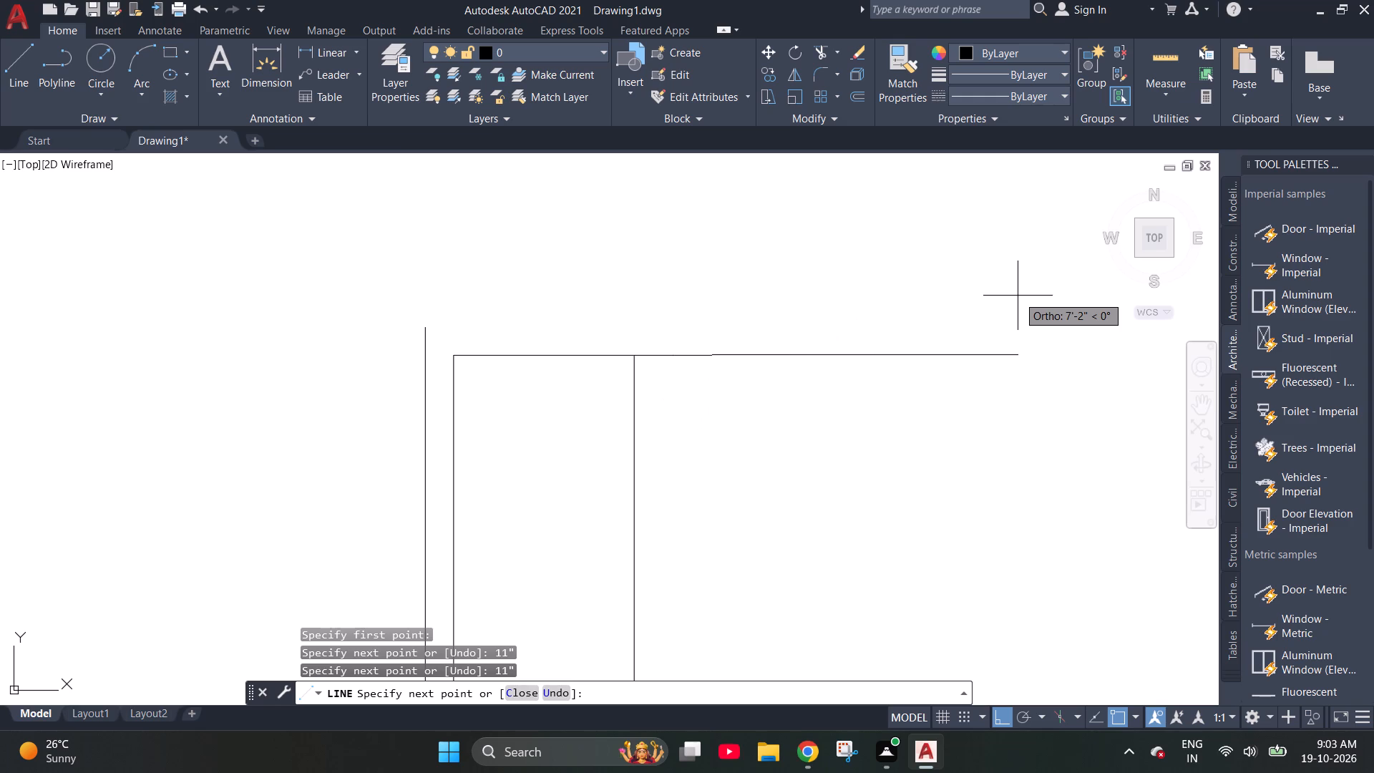
type("4'")
type("3\"")
key("Return")
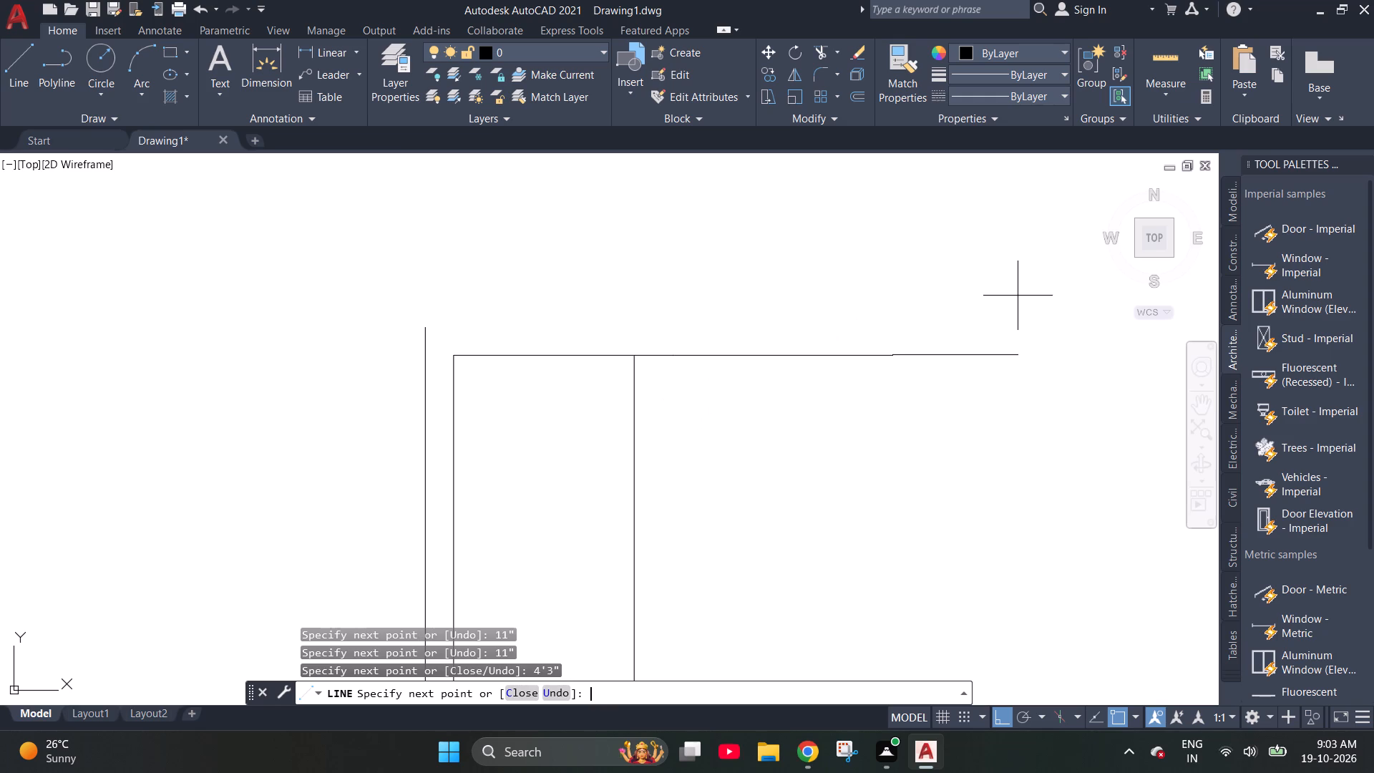
scroll(623, 123, "down", 2)
scroll(581, 239, "down", 1)
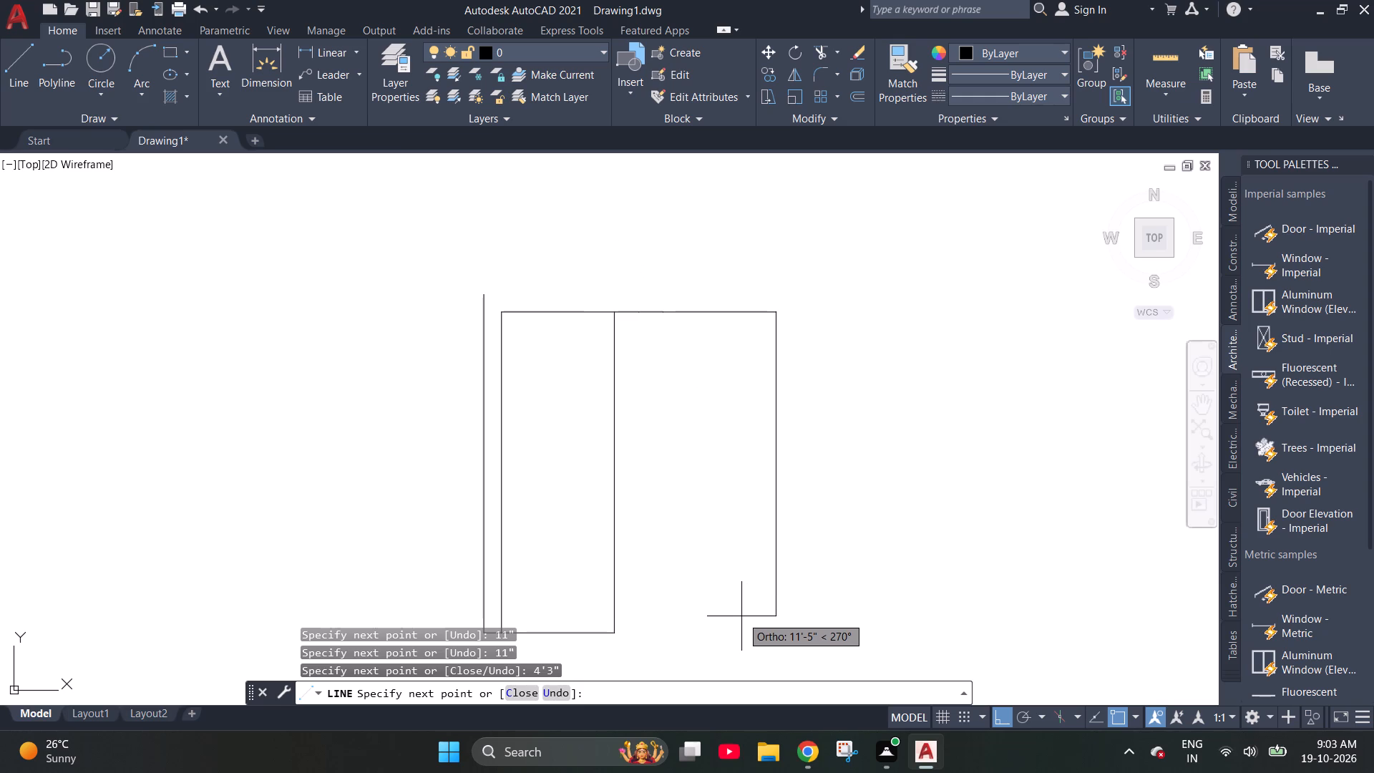
type("12'")
key("1")
key("shift+quotedbl")
key("Return")
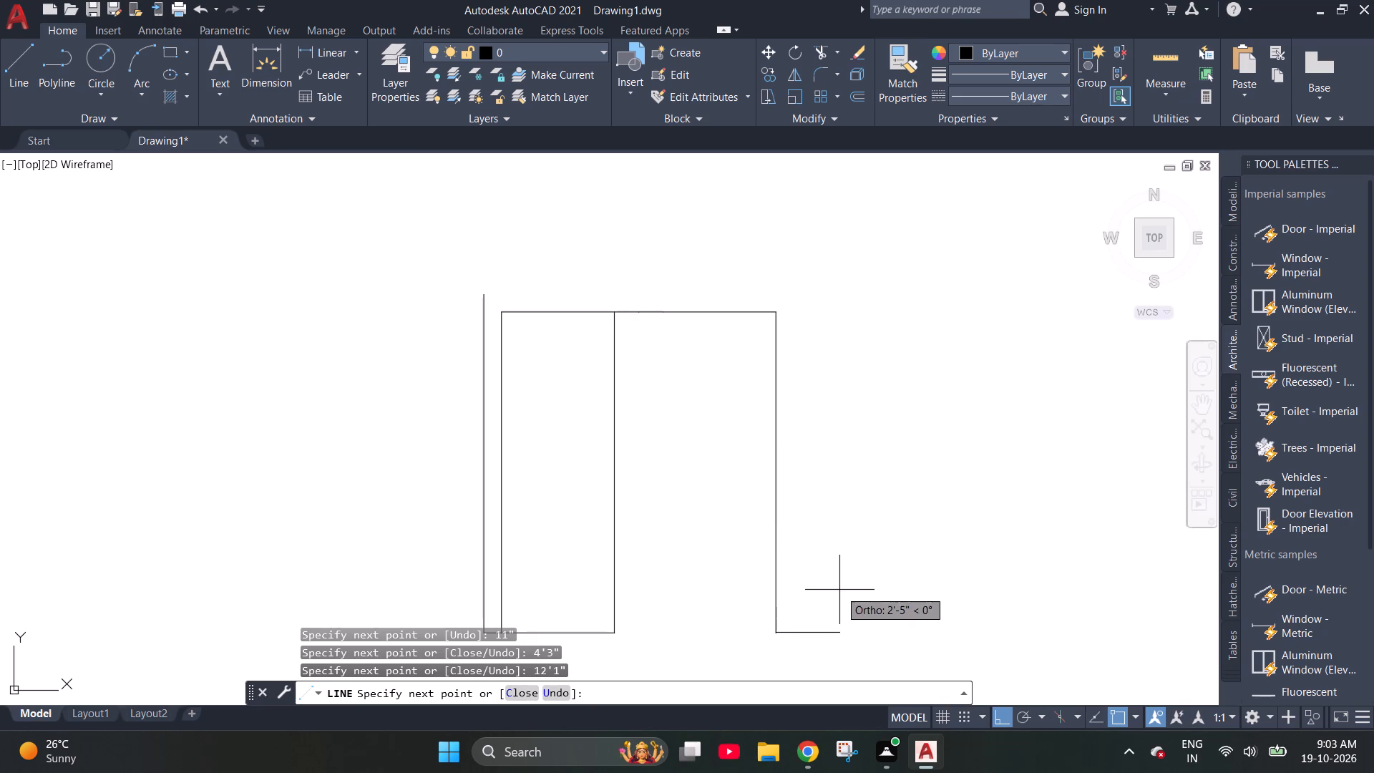
Continue the line with 8" to the right and 12'9" straight up to form the right wall.
type("8\"")
key("Return")
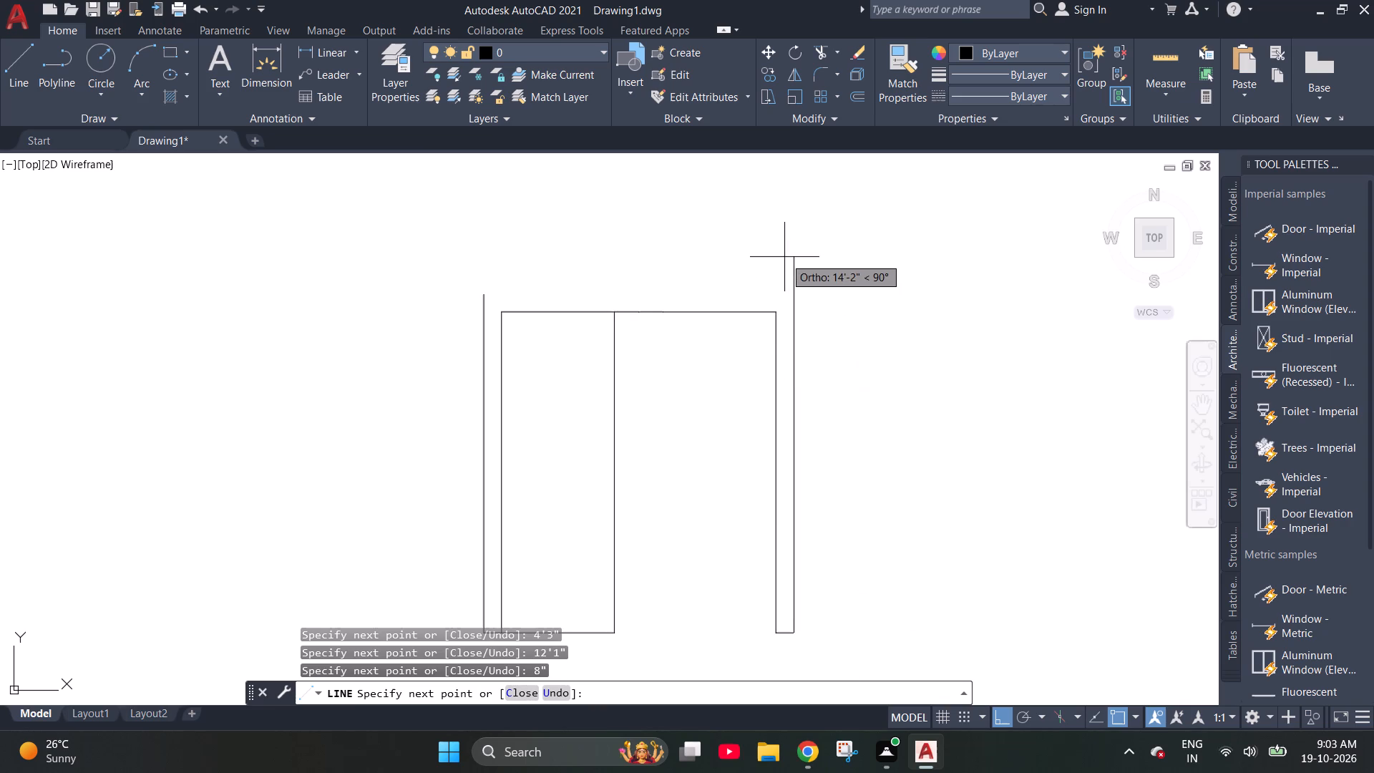
type("12")
type("'9\"")
key("Return")
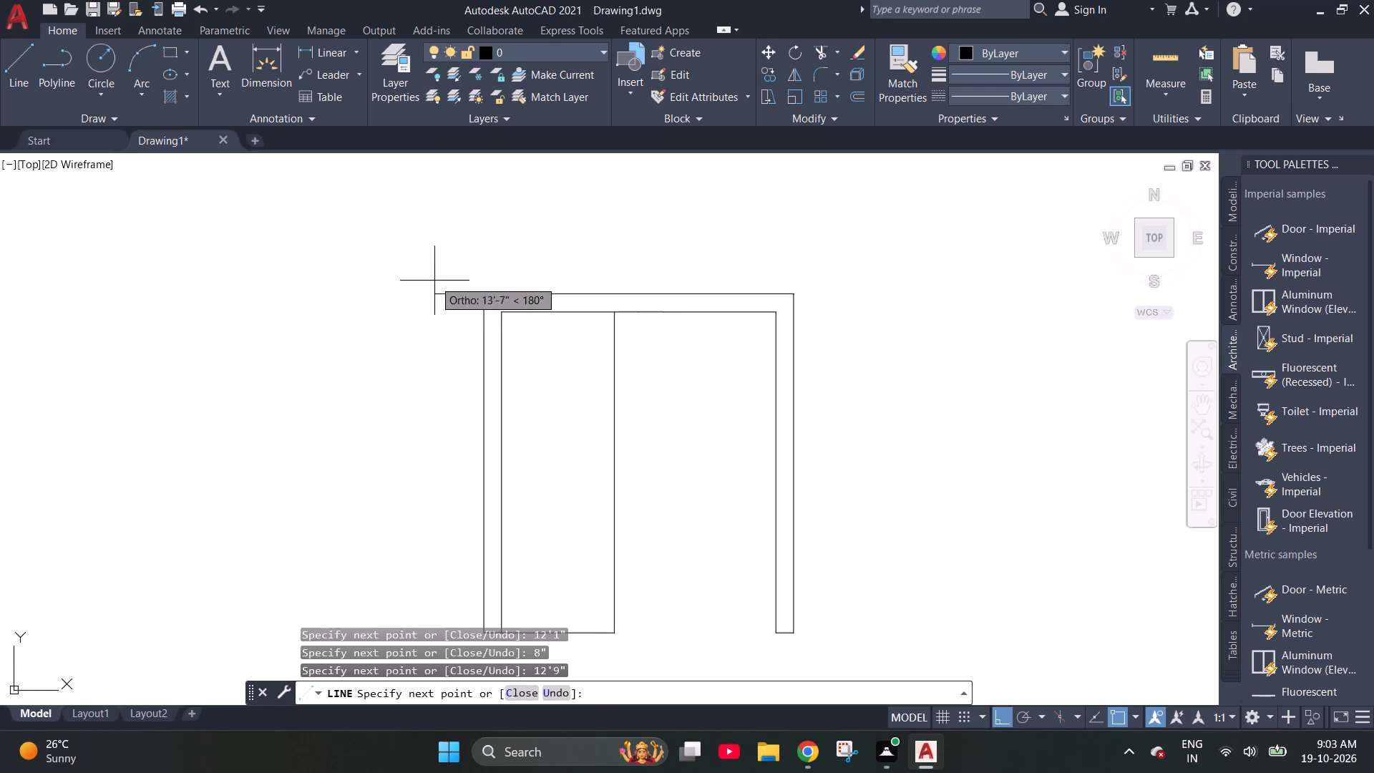
Join the top of the right wall to the upper end of the left wall's outer line, and end the line.
left_click(478, 291)
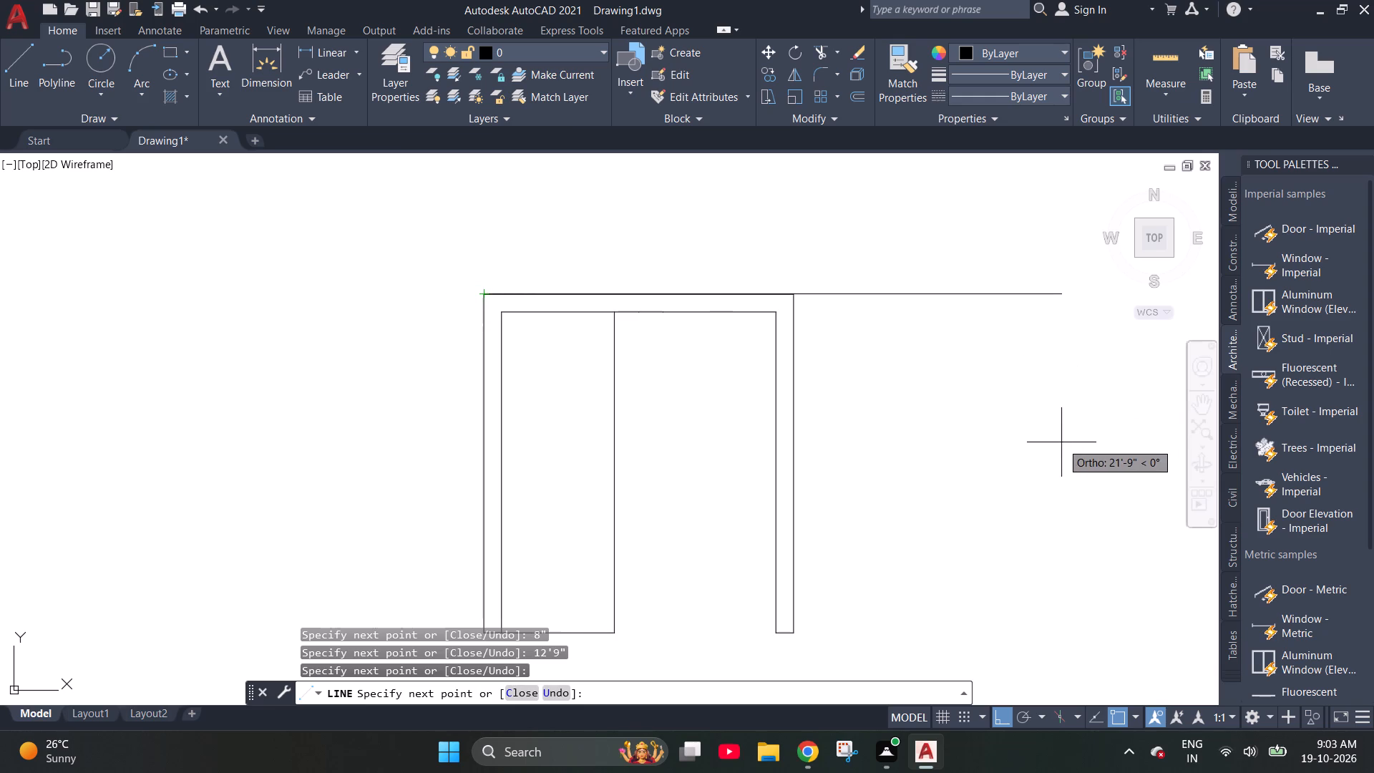
key("Escape")
key("Escape")
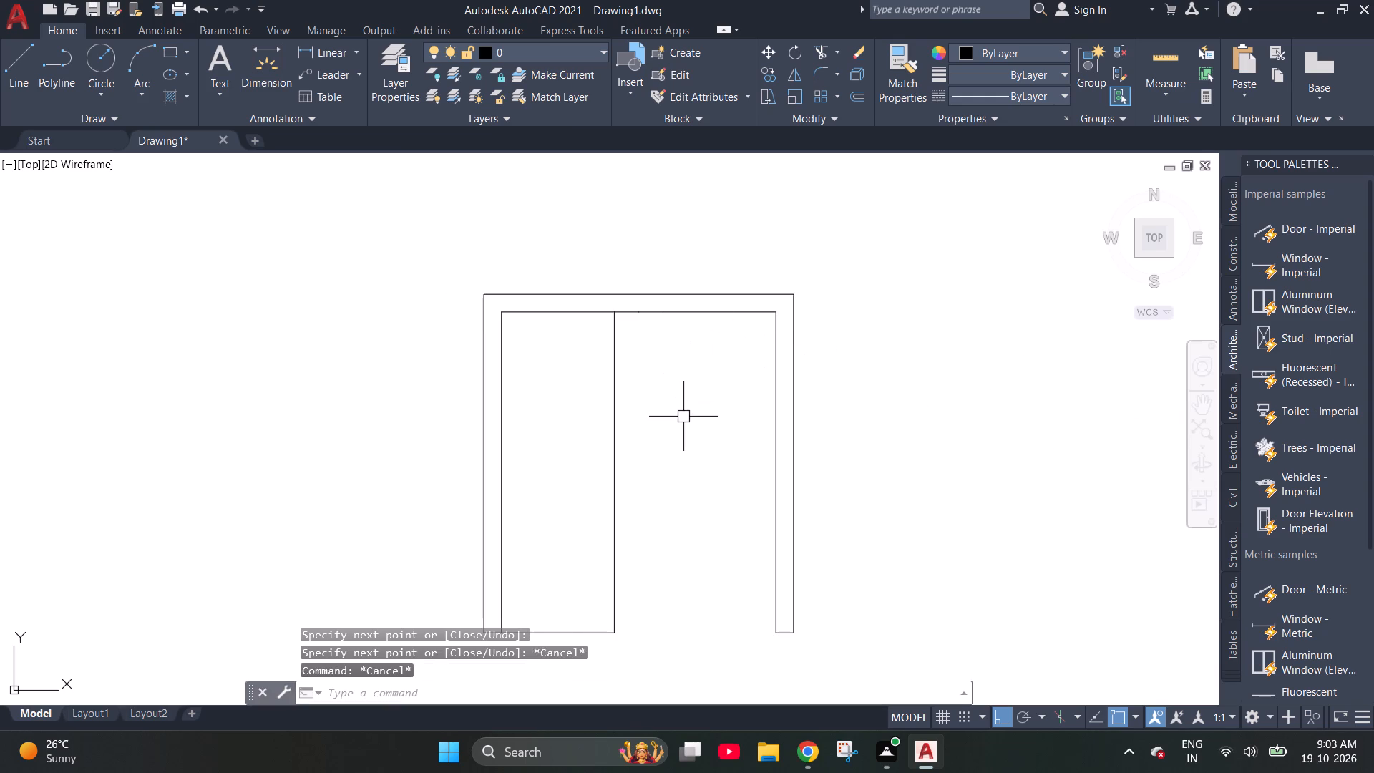
key("Escape")
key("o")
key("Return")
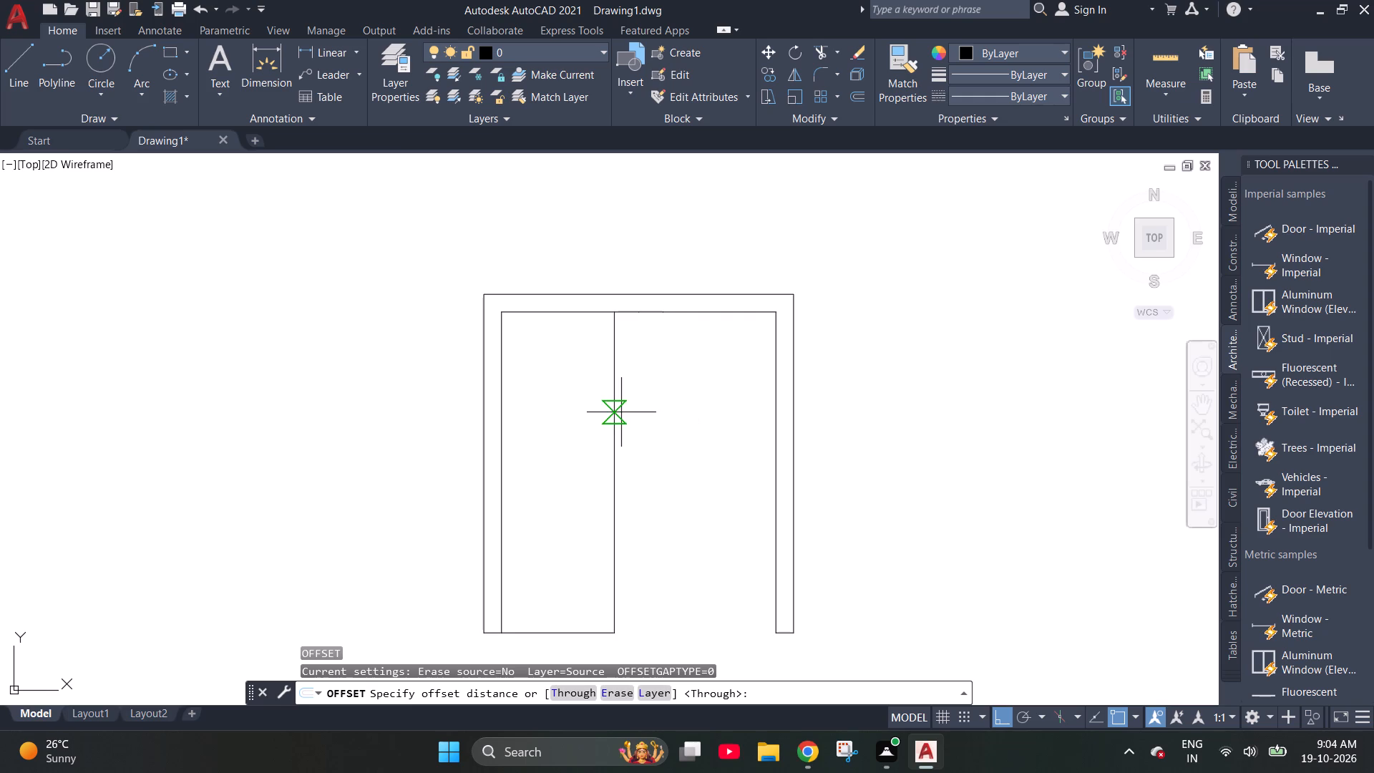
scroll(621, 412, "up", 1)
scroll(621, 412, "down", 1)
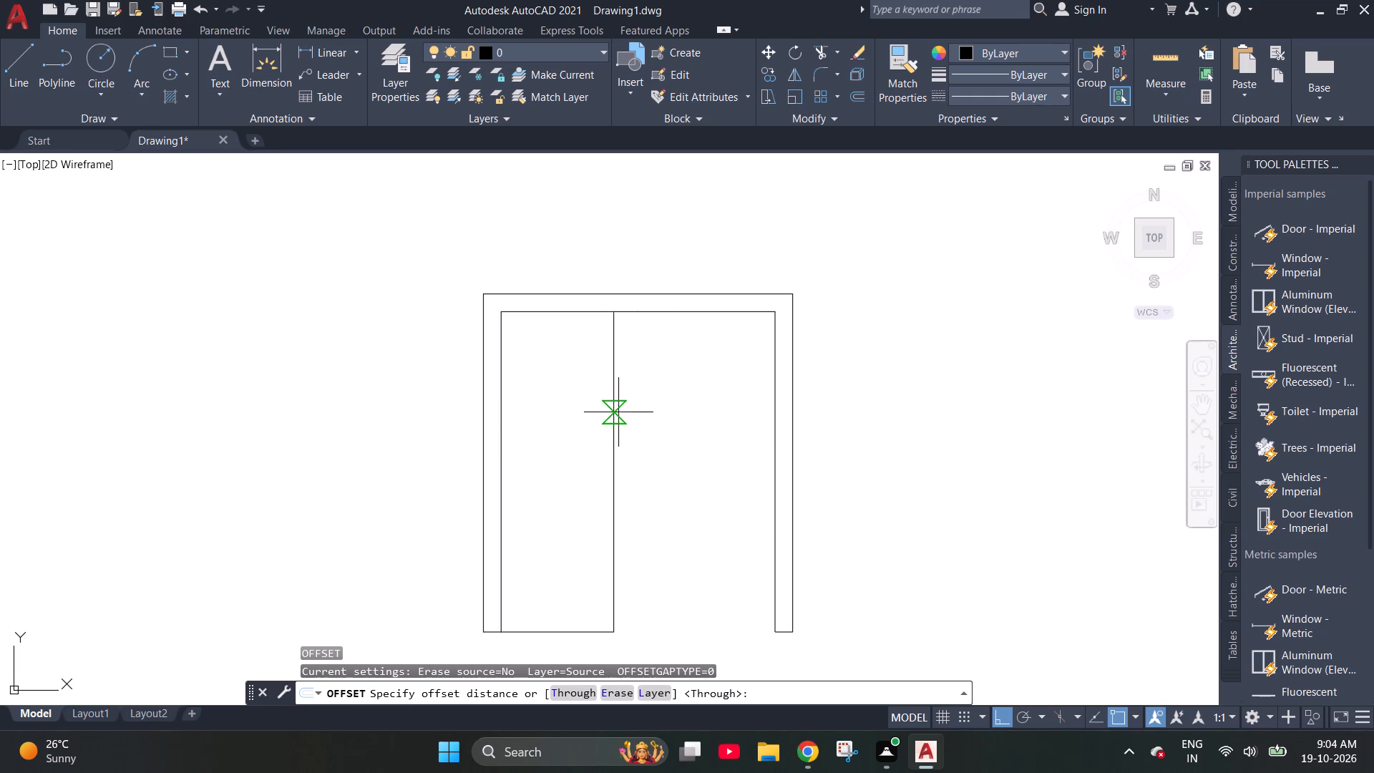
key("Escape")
Offset the inner rectangle's right vertical line 11" to the right, and offset the resulting line another 11" to the right.
key("o")
key("Return")
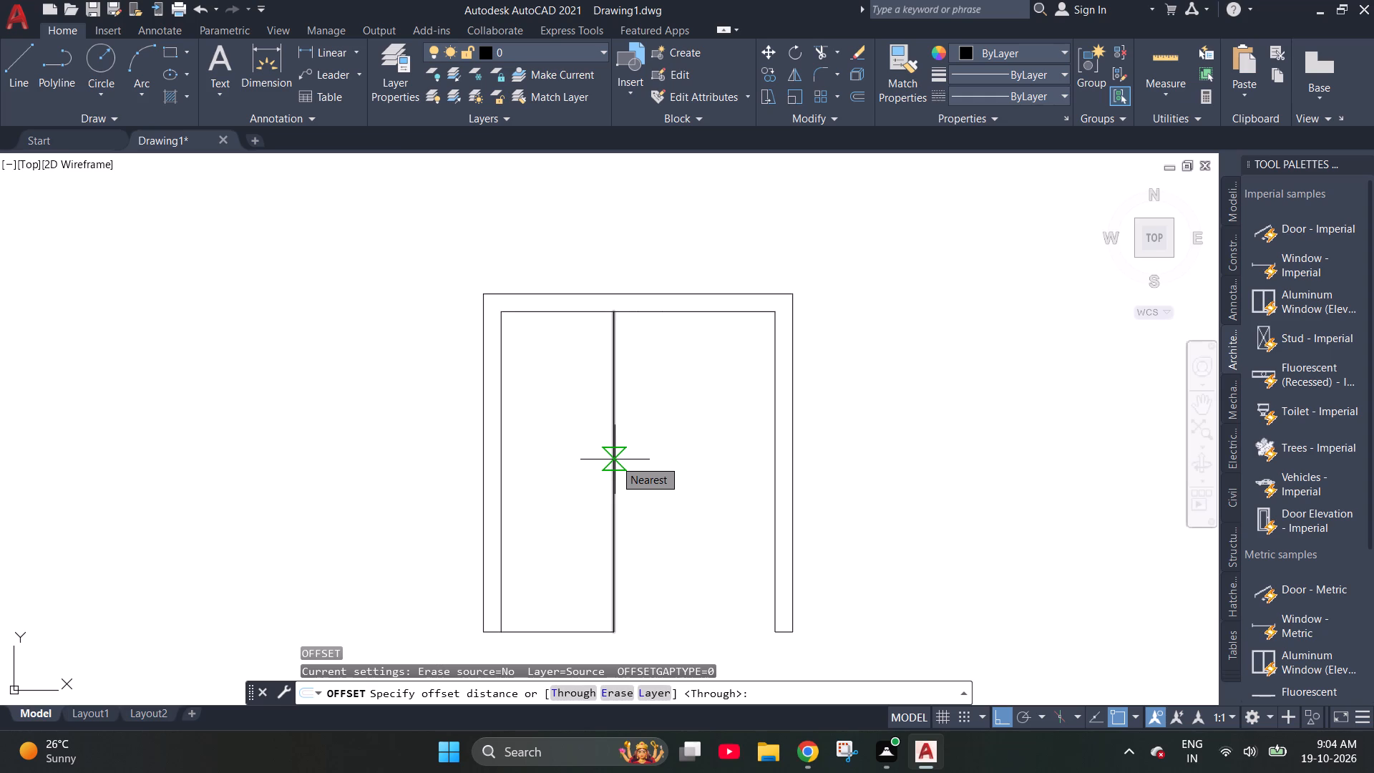
type("11\"")
key("Return")
left_click(617, 428)
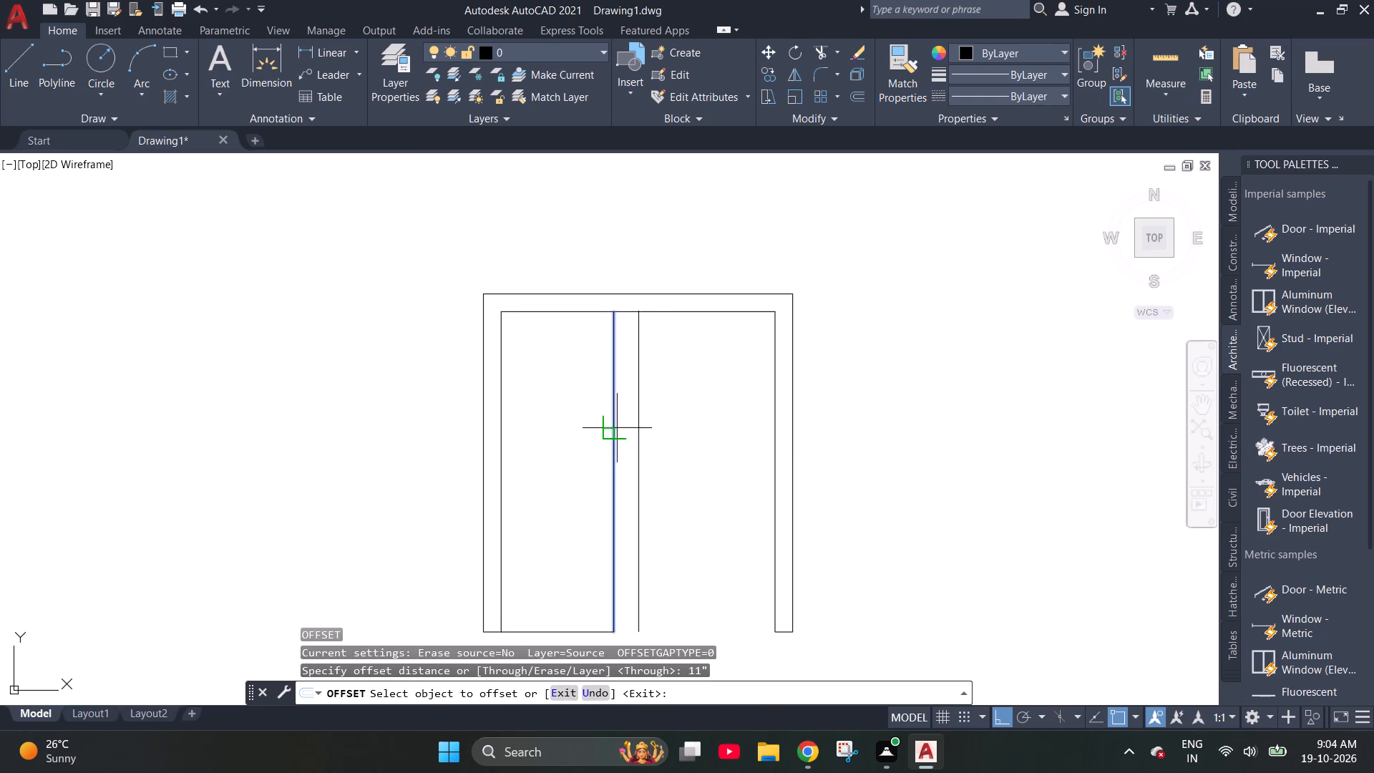
left_click(707, 440)
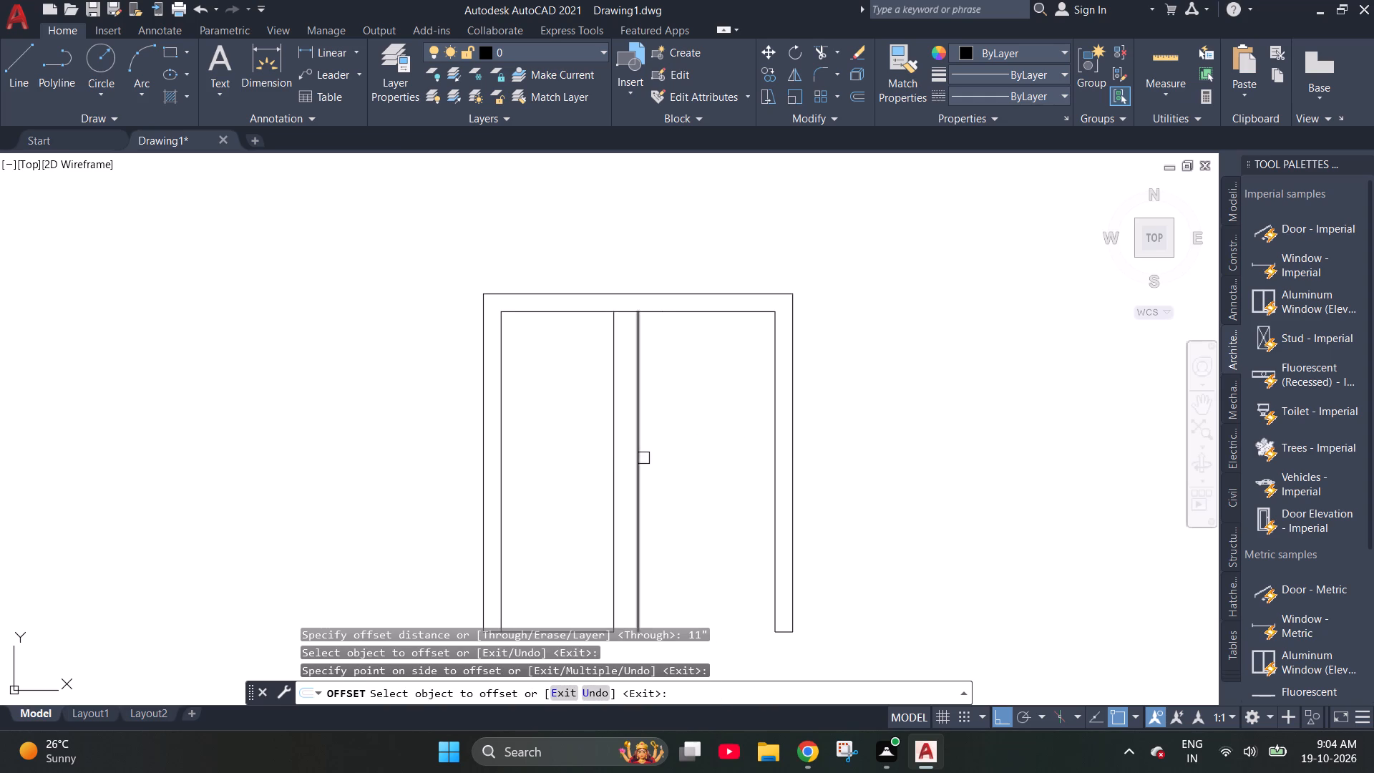
left_click_drag(639, 460, 645, 461)
left_click(690, 454)
key("Escape")
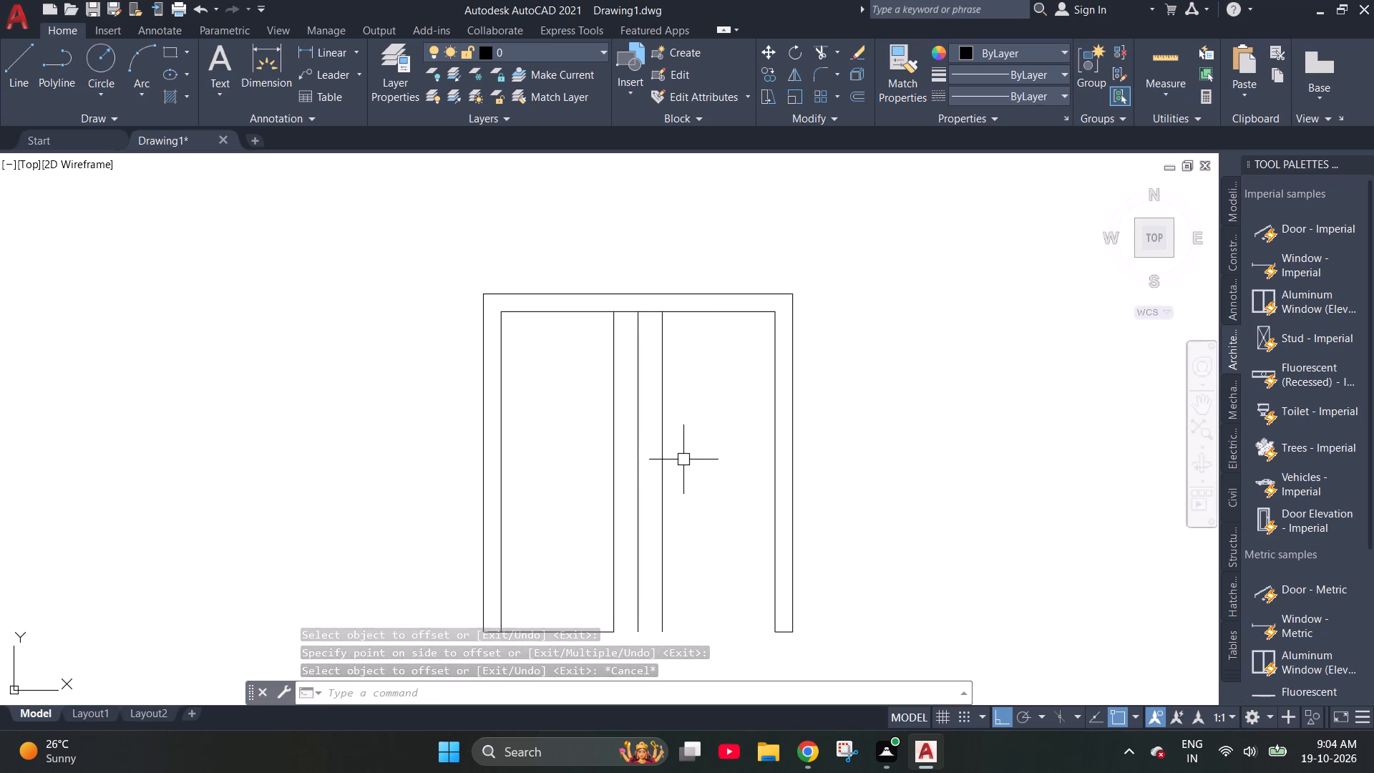
Offset the inner top lines of the left and right bays 4'3" downward.
key("Escape")
key("o")
key("Return")
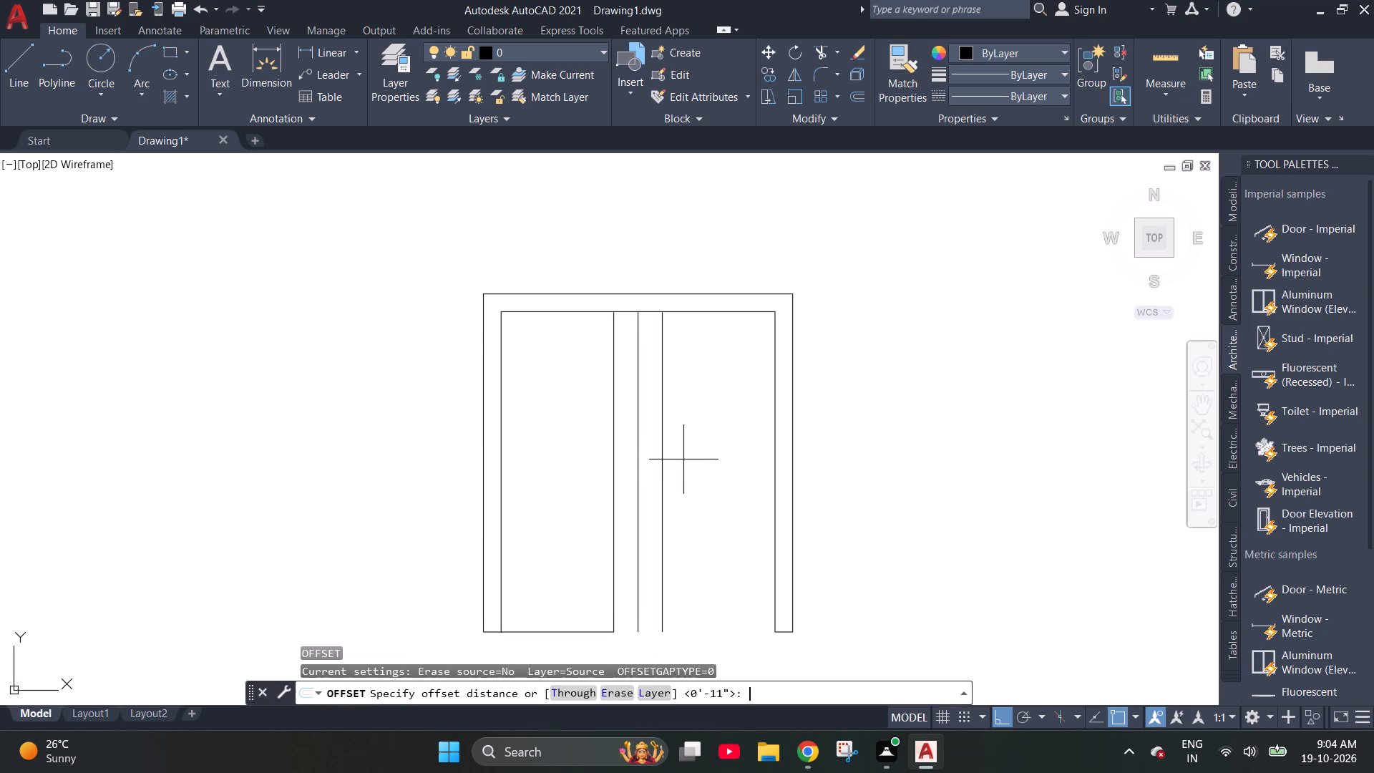
type("4'3")
key("shift+quotedbl")
key("Return")
left_click(545, 315)
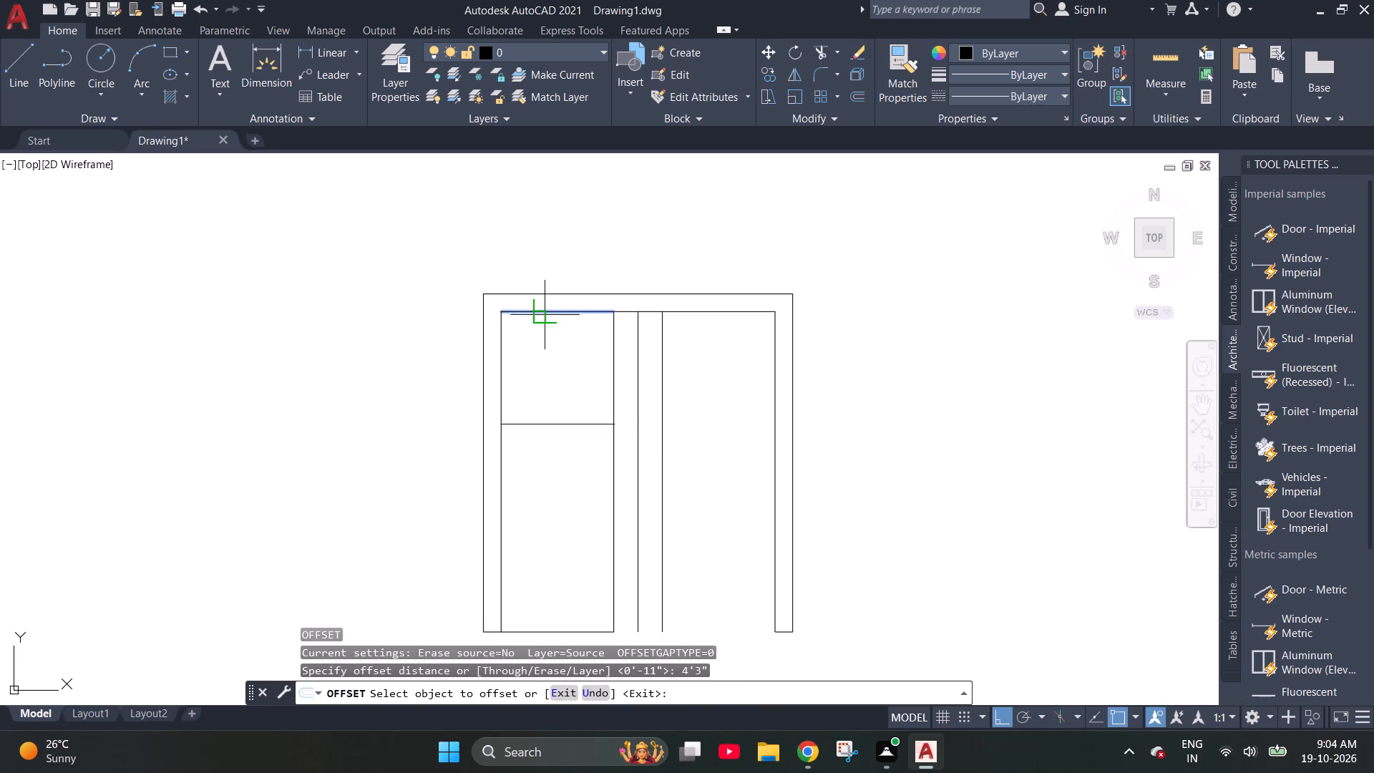
left_click(547, 465)
left_click(722, 311)
left_click(716, 424)
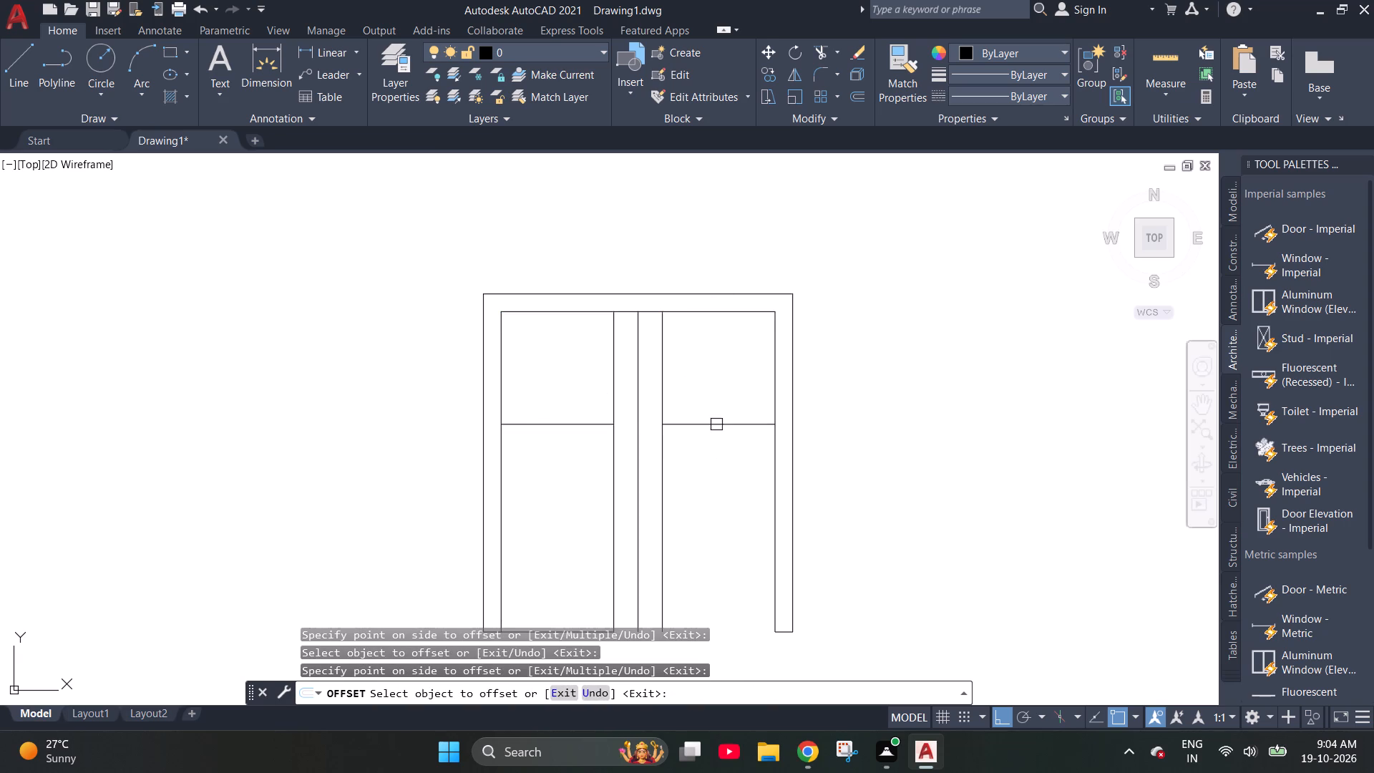
scroll(517, 258, "down", 2)
scroll(570, 371, "up", 1)
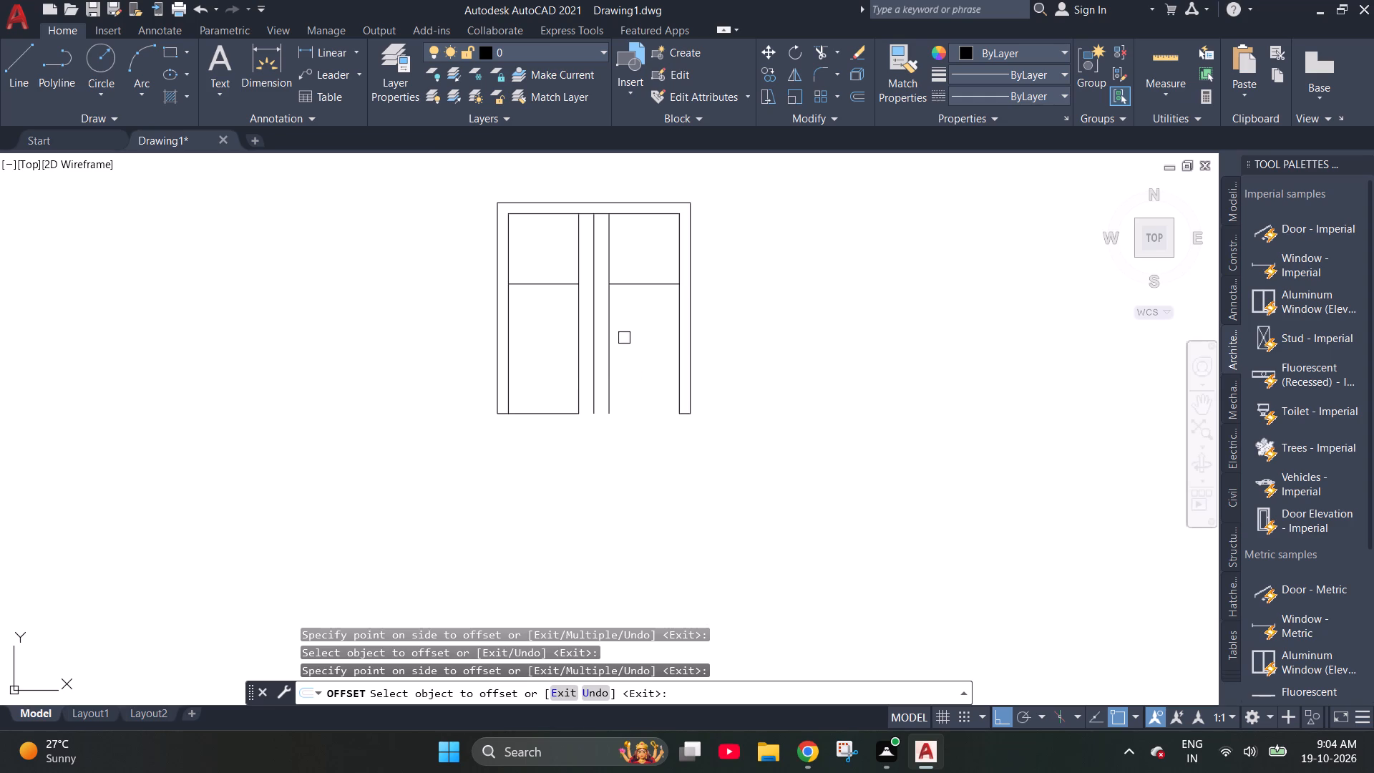
key("Escape")
Extend the two new horizontal lines inward to the middle vertical line so they meet.
type("ex")
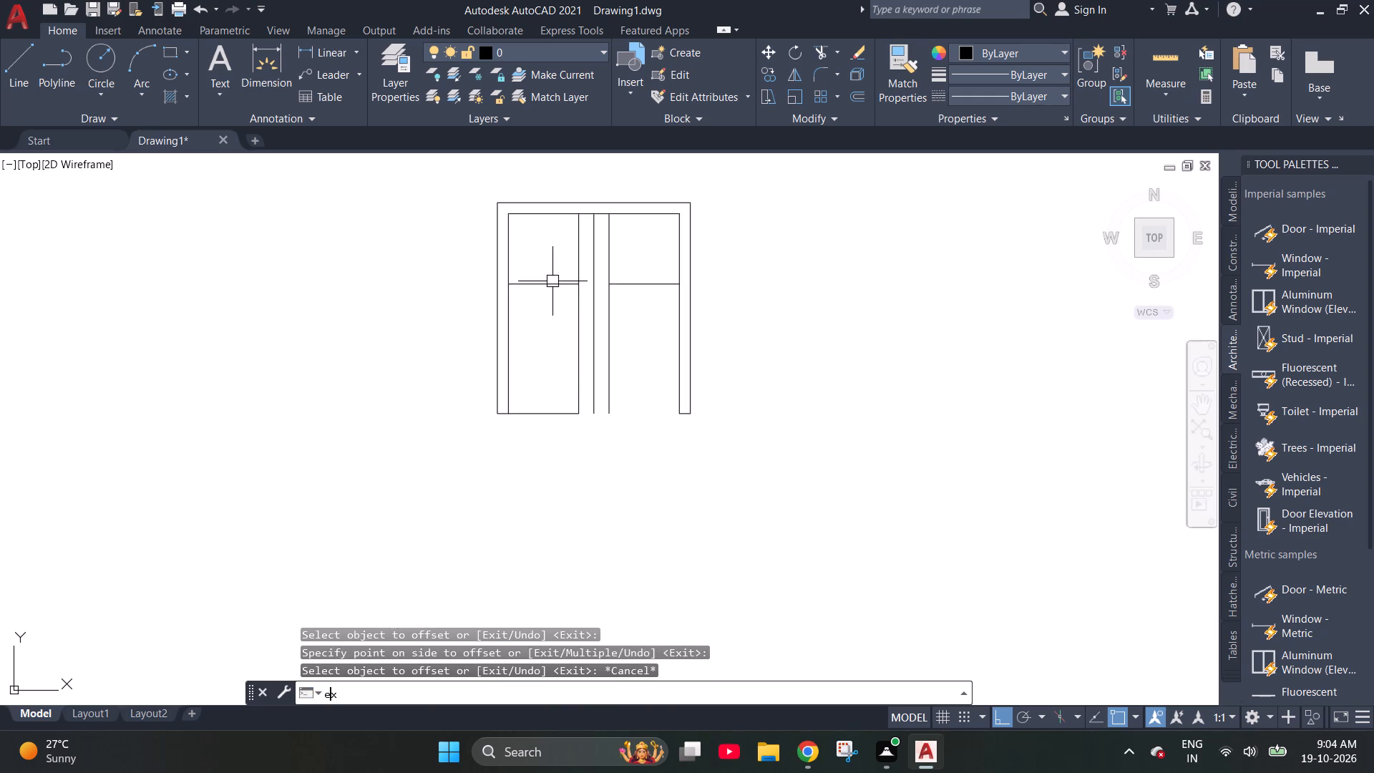
key("space")
left_click(564, 283)
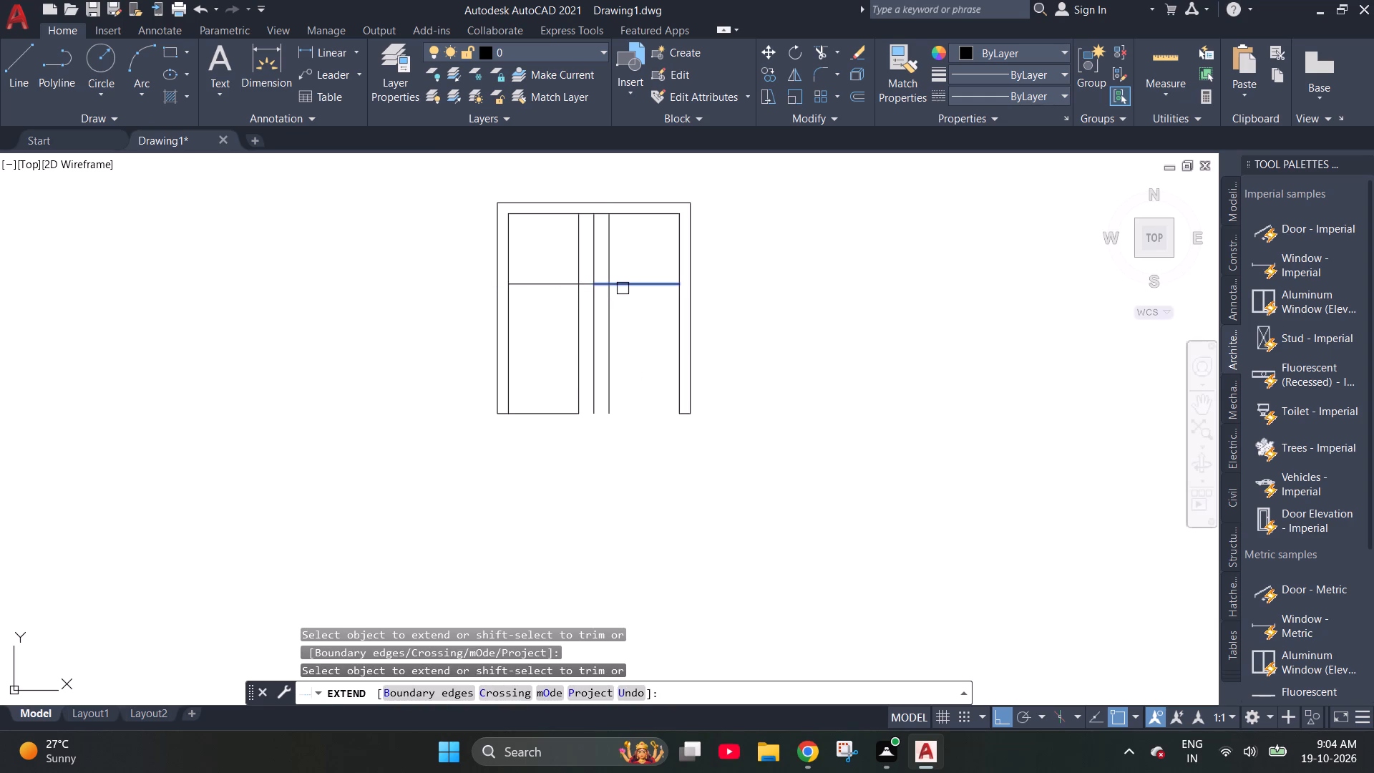
left_click(624, 288)
key("Escape")
Trim away the portions of the three interior vertical lines above the new horizontal line.
type("tr")
key("space")
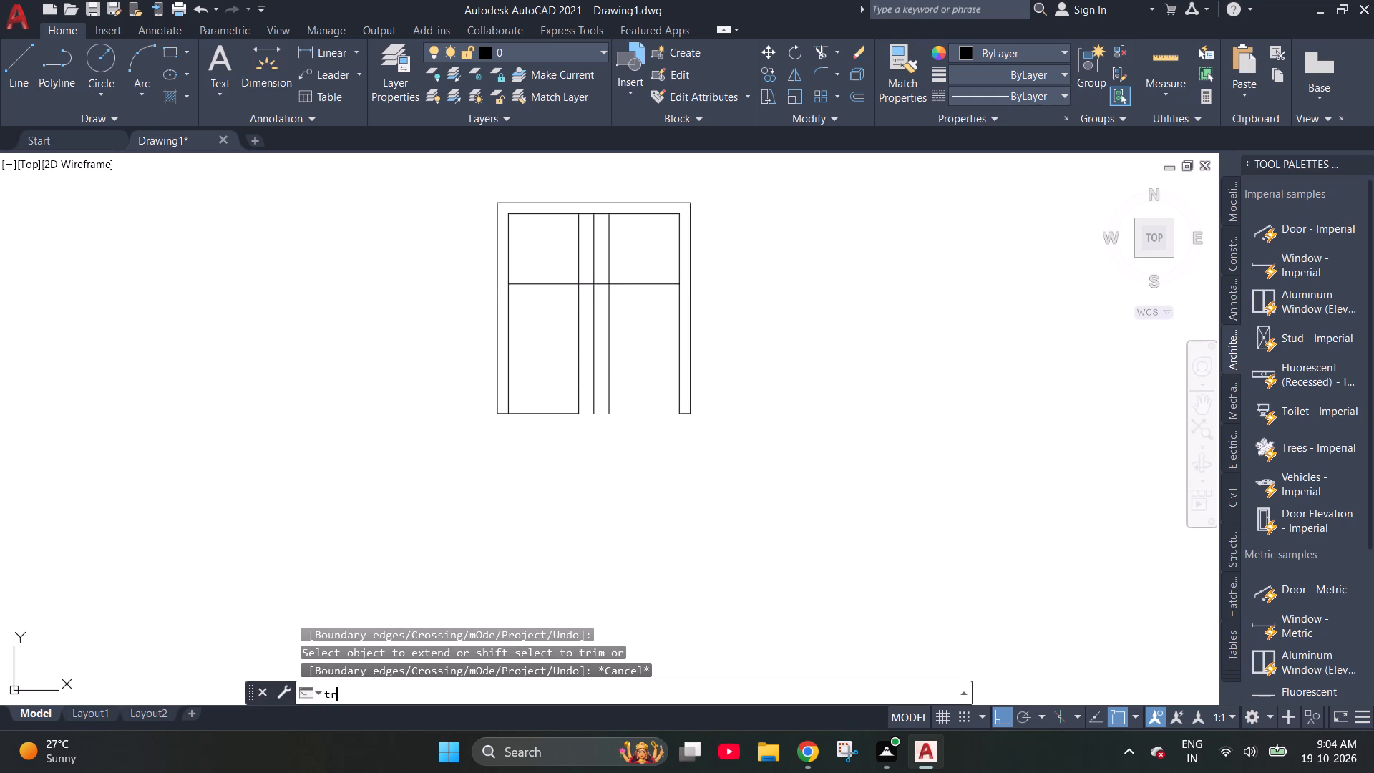
left_click_drag(626, 248, 615, 248)
left_click(572, 254)
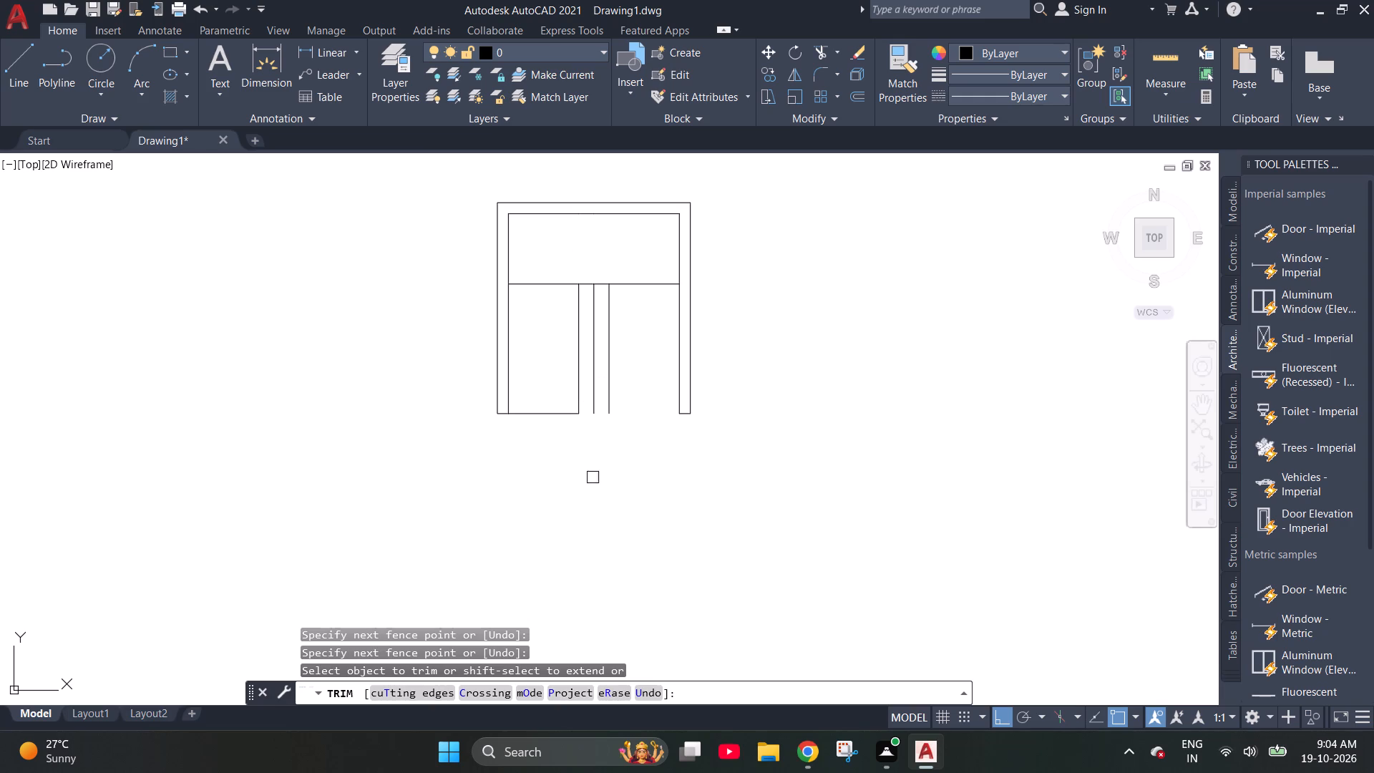
key("Escape")
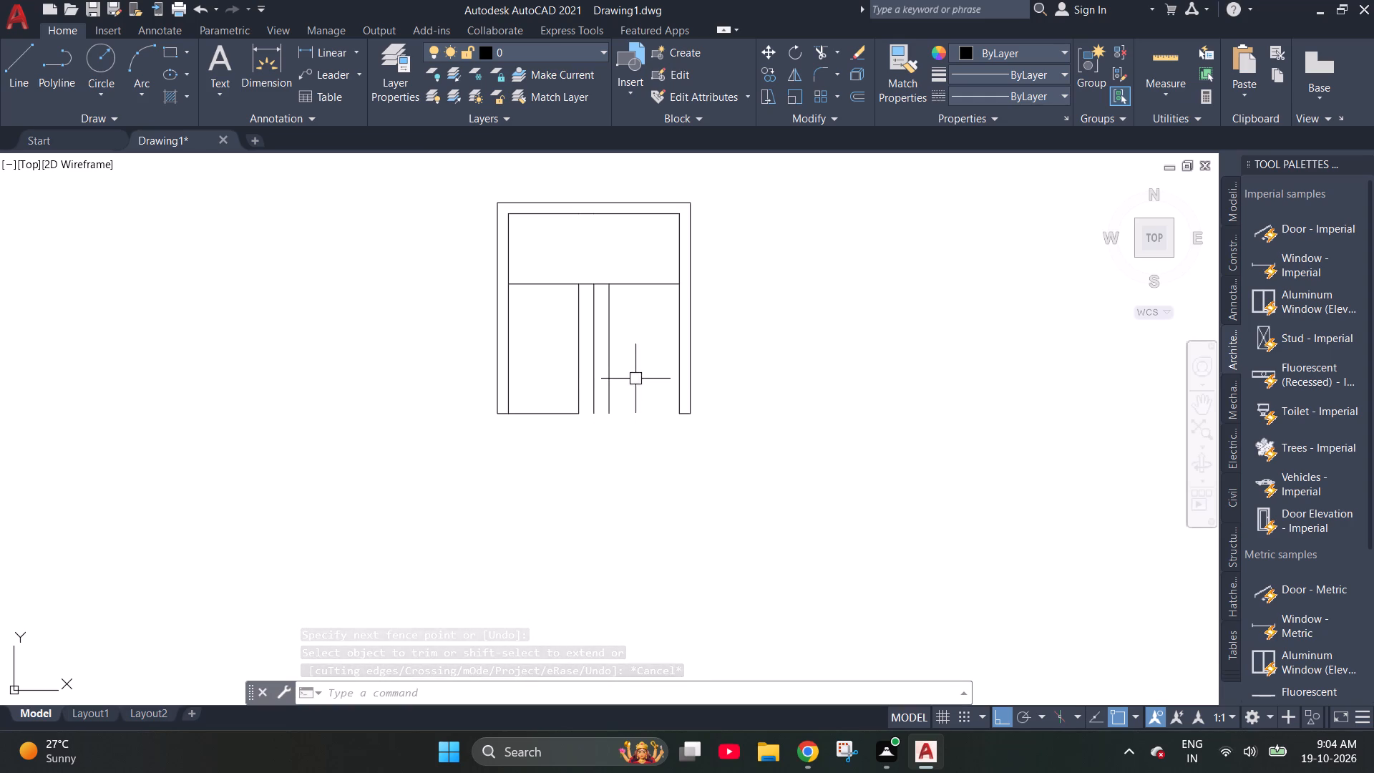
Delete the middle one of the three interior vertical lines.
left_click(594, 383)
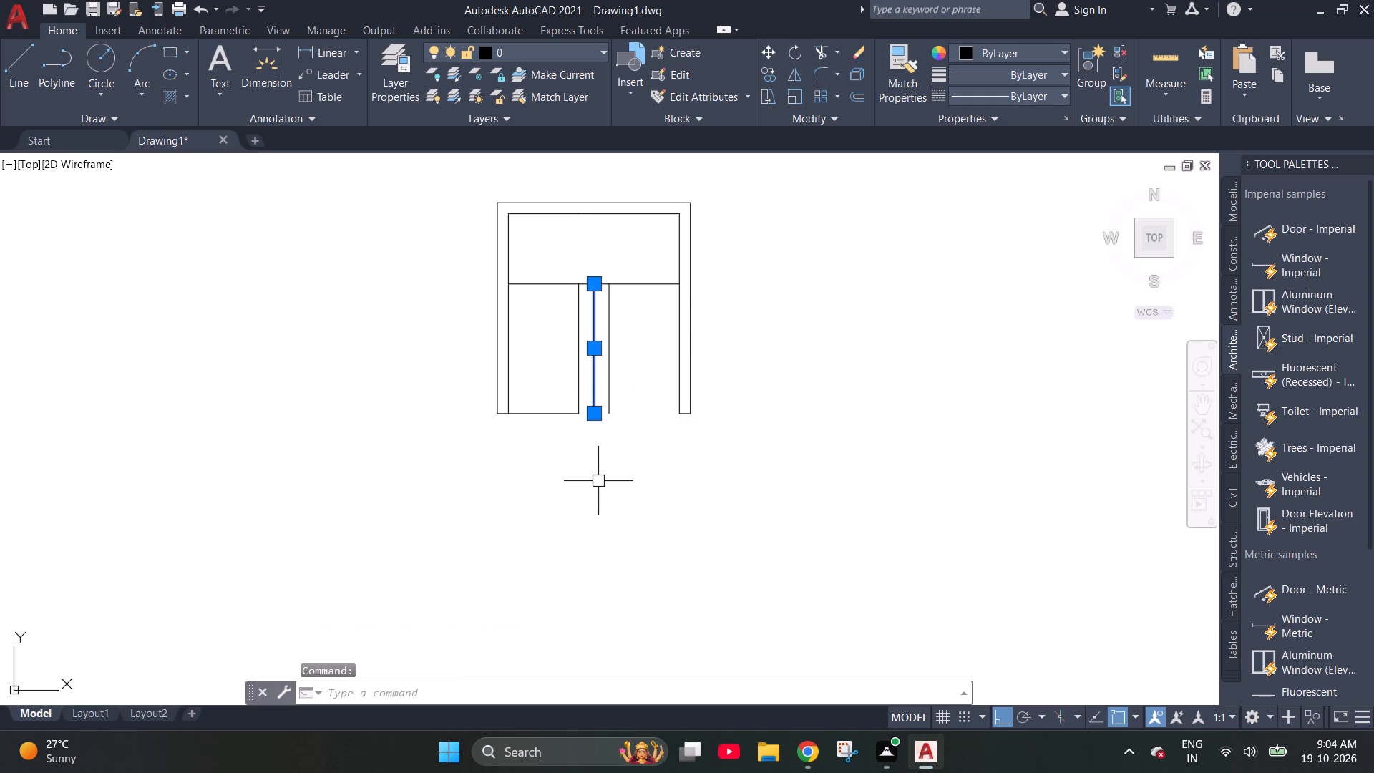
key("Delete")
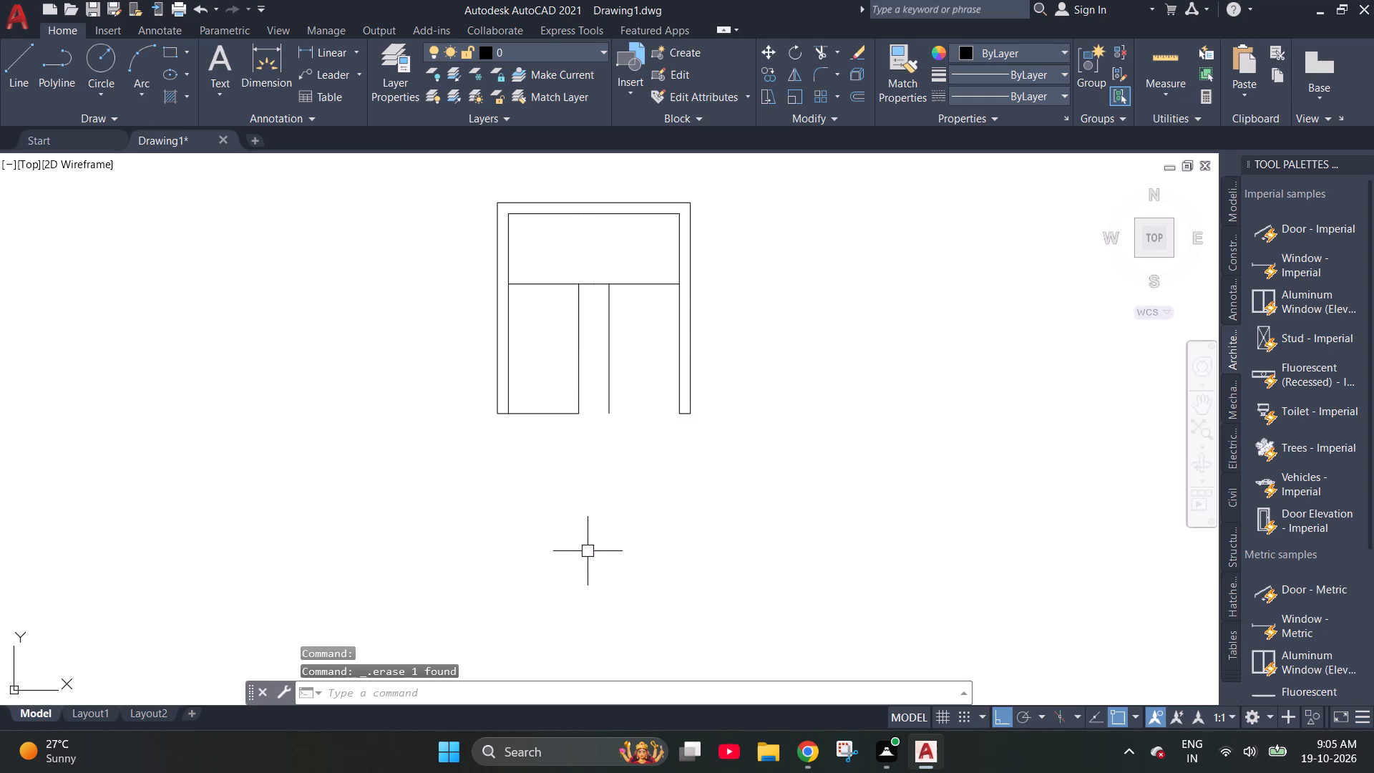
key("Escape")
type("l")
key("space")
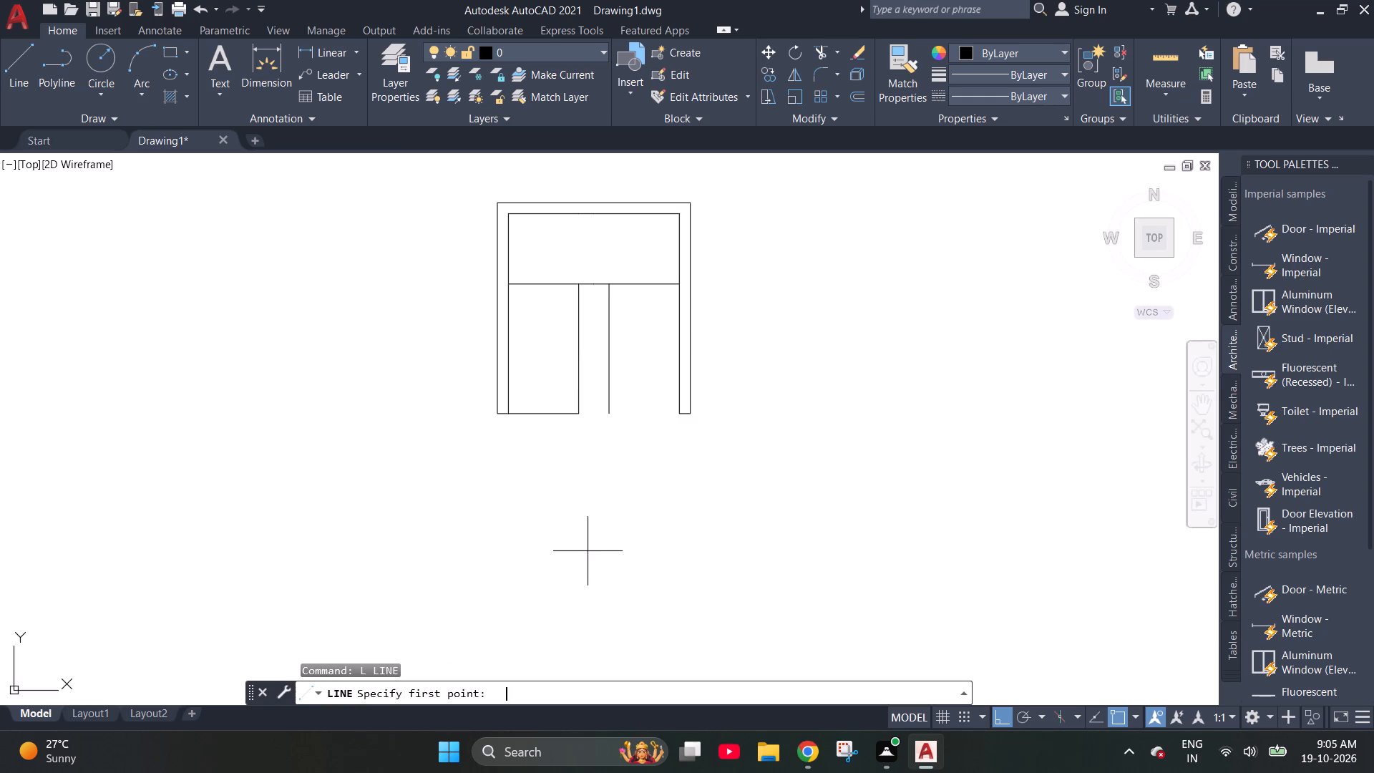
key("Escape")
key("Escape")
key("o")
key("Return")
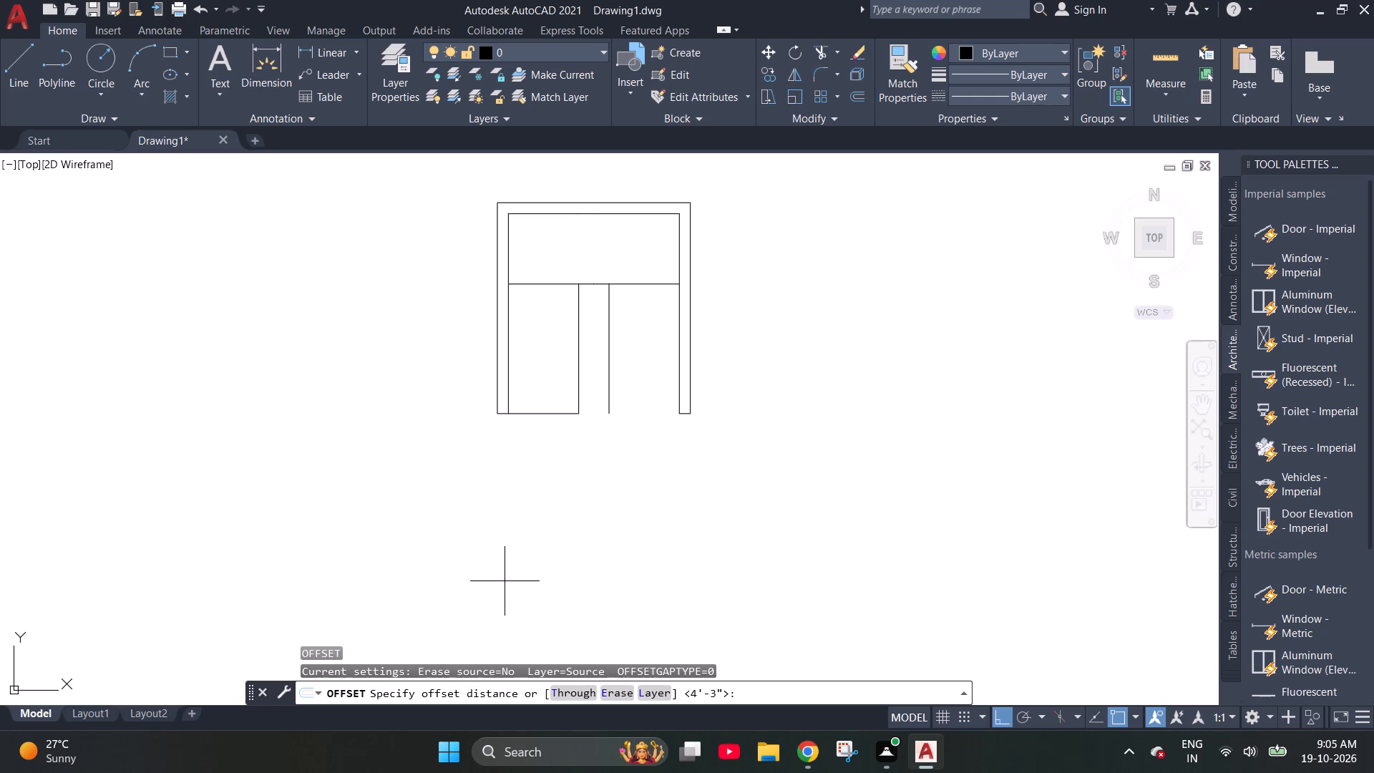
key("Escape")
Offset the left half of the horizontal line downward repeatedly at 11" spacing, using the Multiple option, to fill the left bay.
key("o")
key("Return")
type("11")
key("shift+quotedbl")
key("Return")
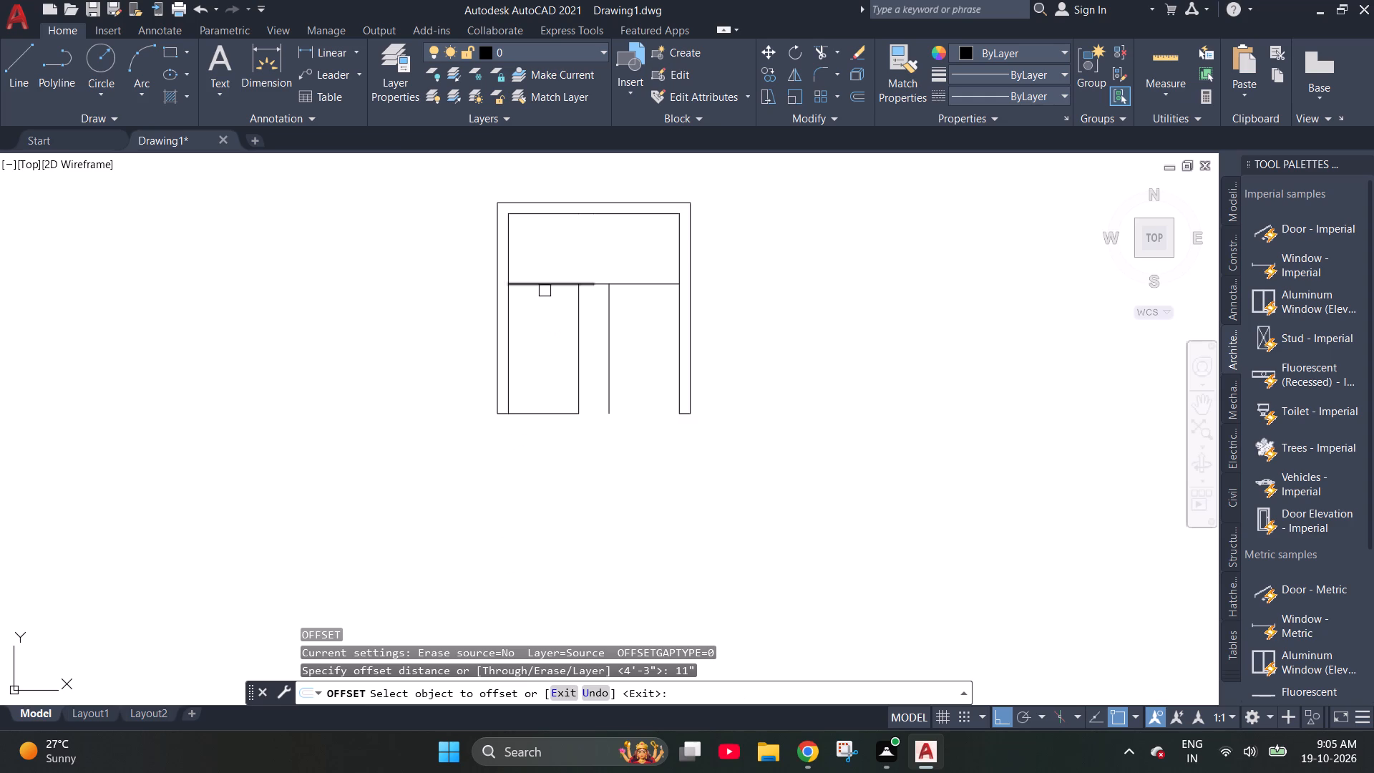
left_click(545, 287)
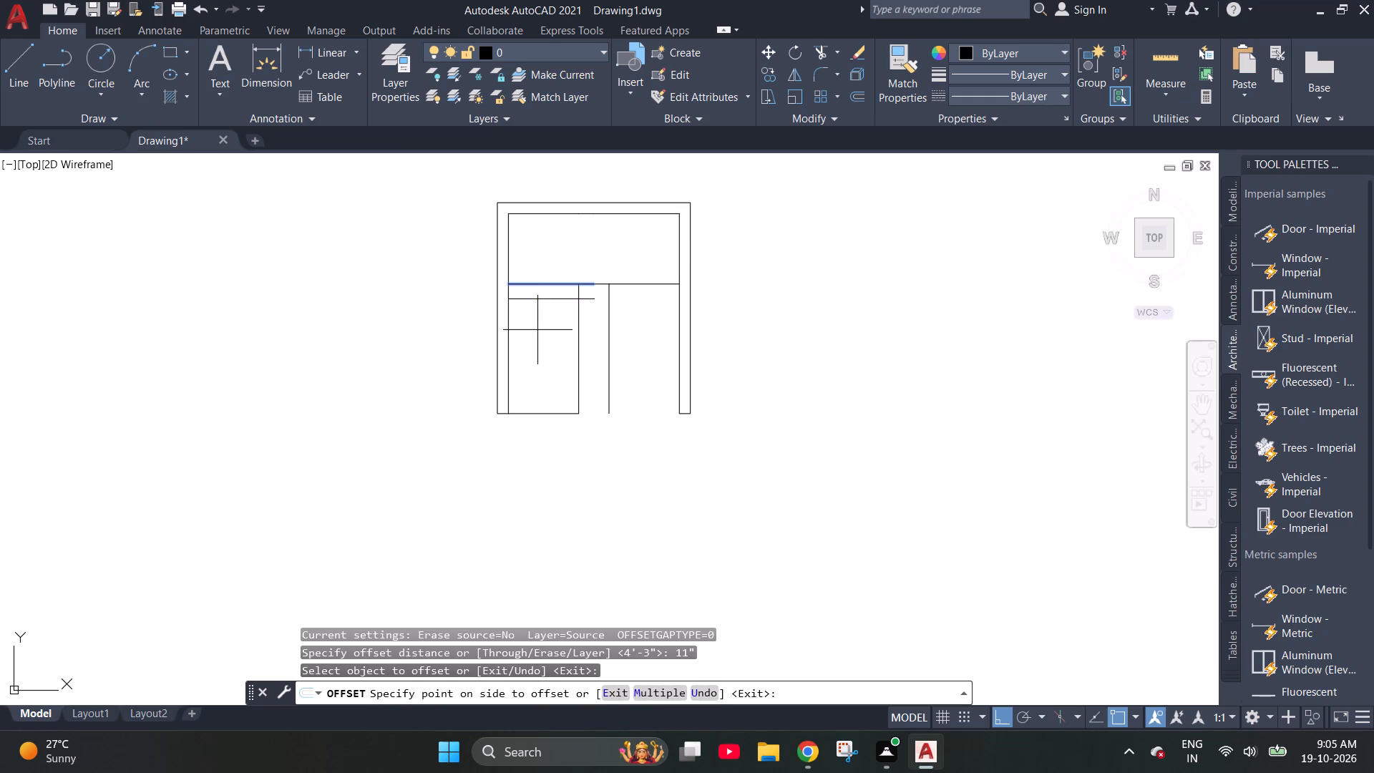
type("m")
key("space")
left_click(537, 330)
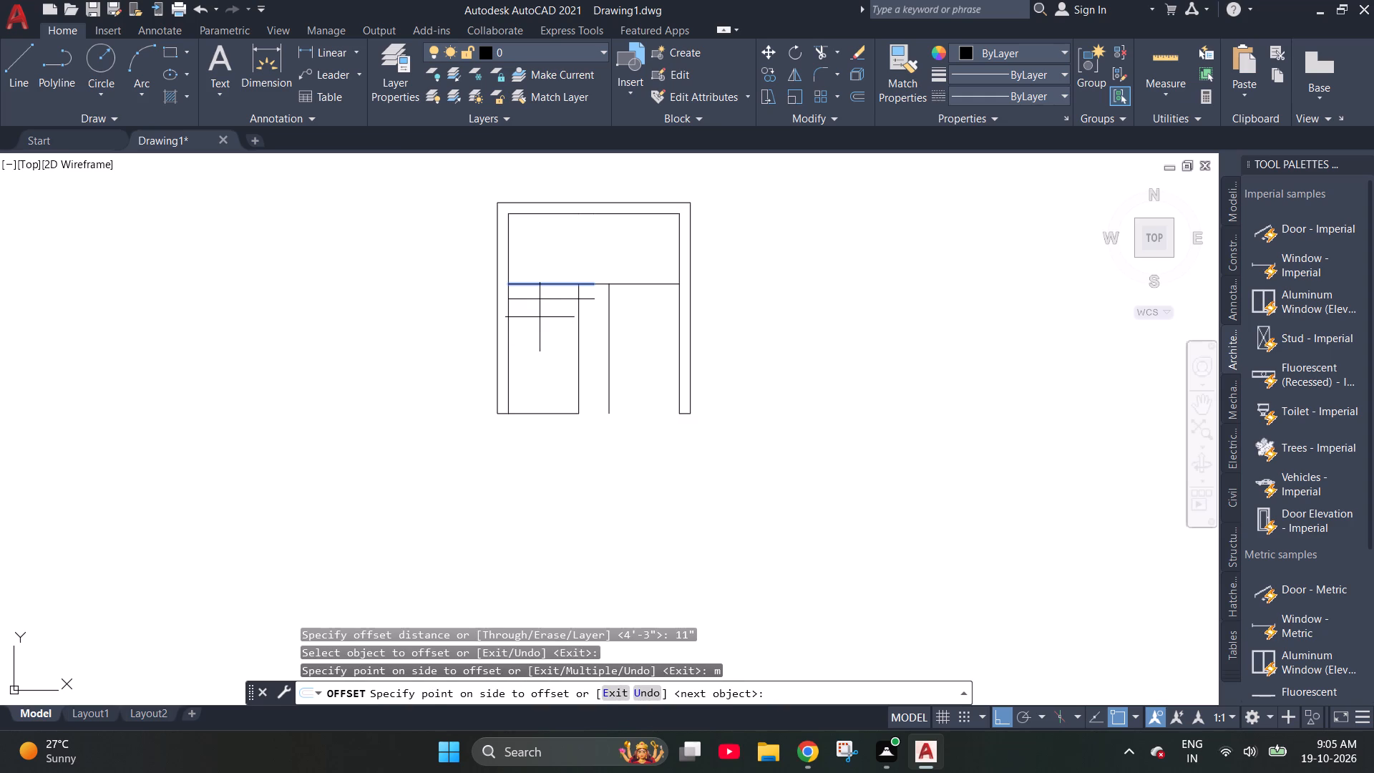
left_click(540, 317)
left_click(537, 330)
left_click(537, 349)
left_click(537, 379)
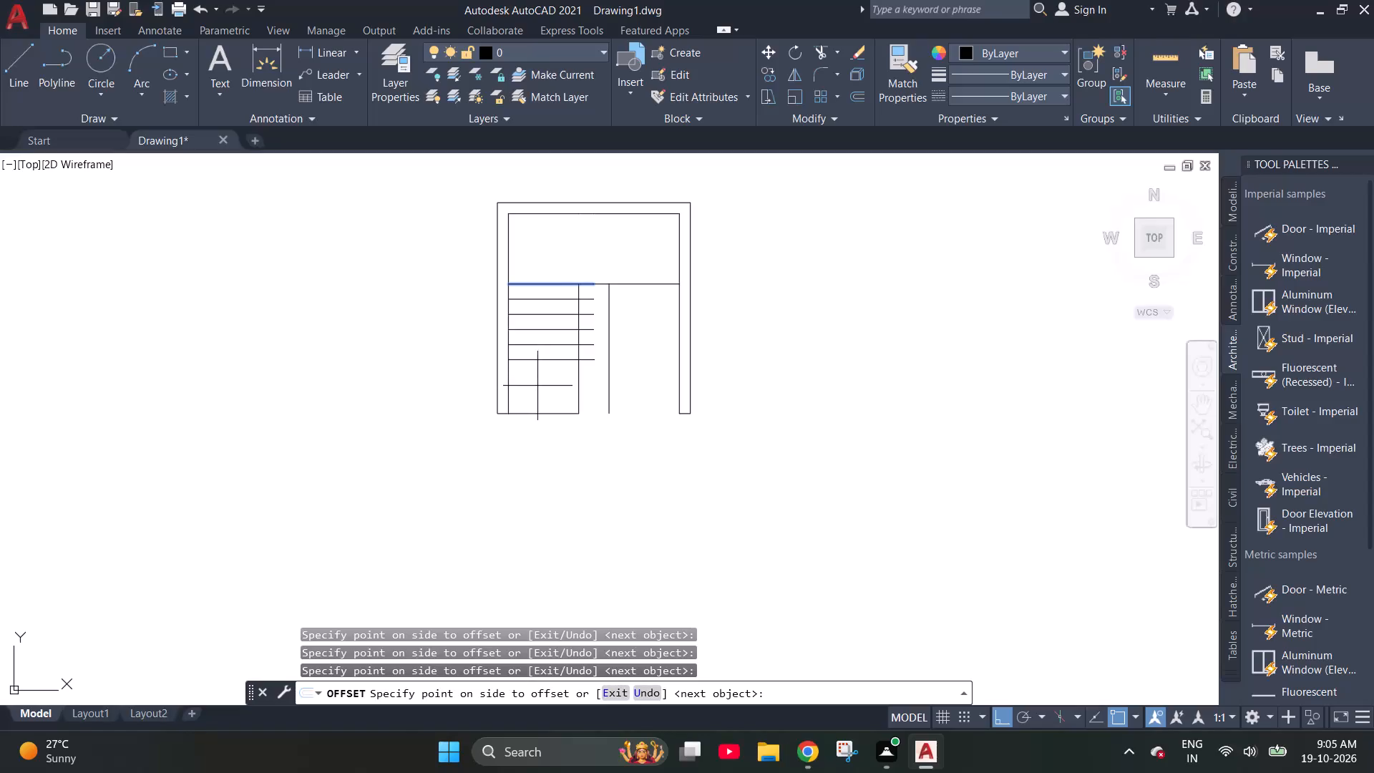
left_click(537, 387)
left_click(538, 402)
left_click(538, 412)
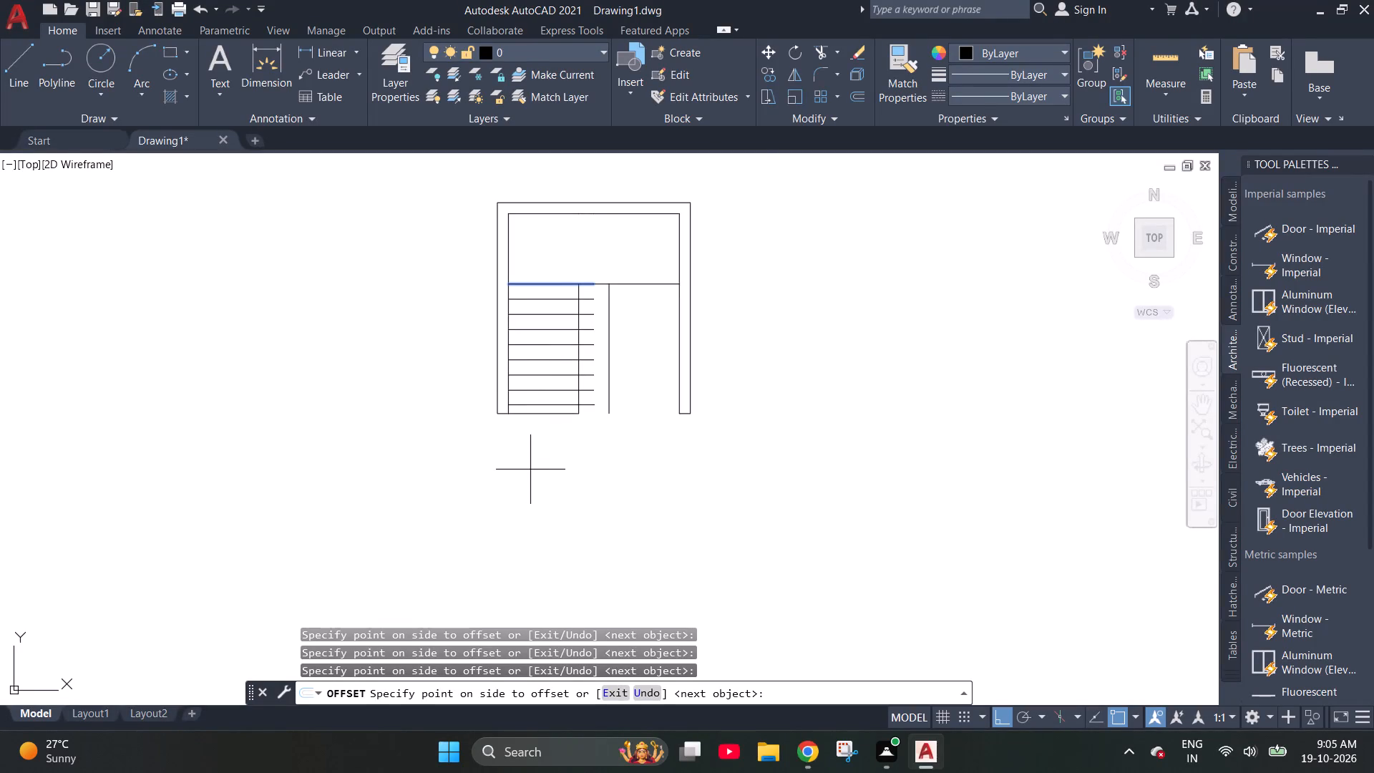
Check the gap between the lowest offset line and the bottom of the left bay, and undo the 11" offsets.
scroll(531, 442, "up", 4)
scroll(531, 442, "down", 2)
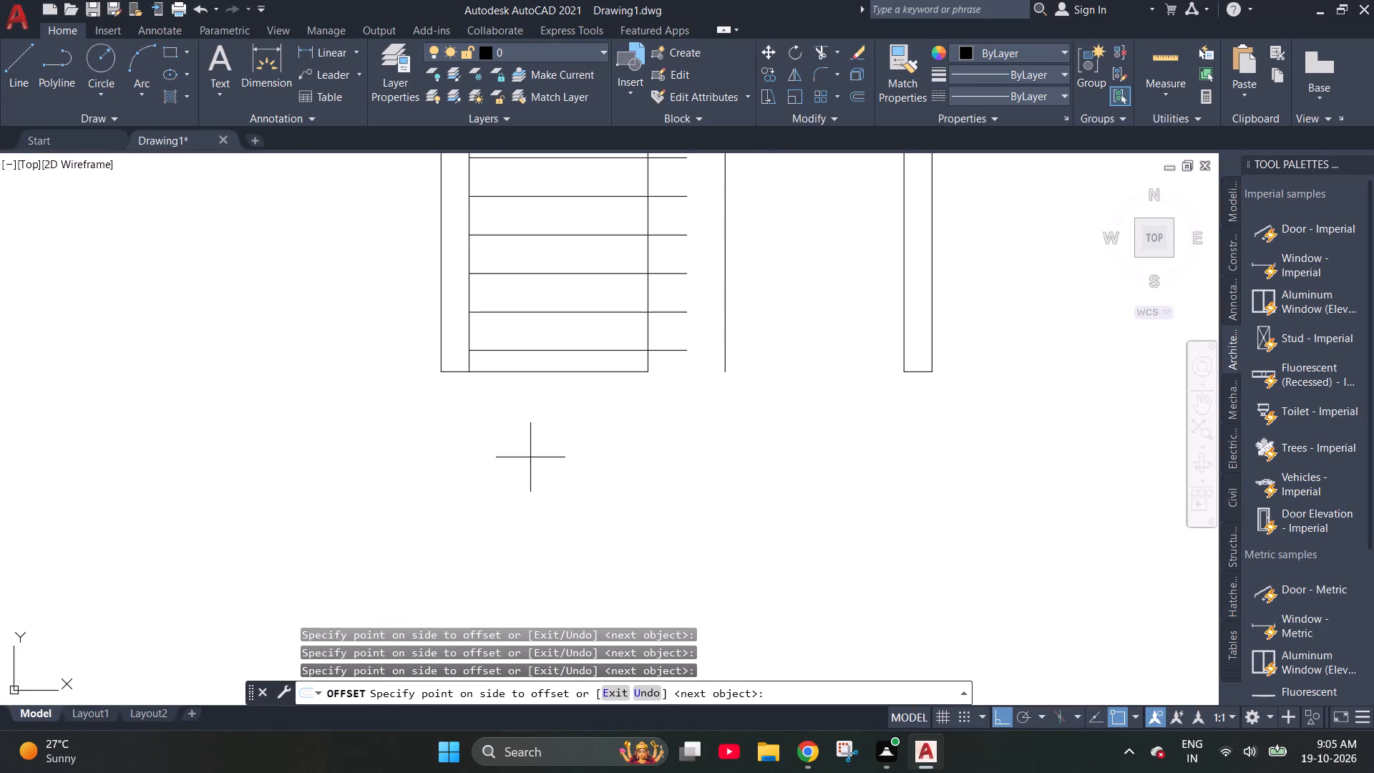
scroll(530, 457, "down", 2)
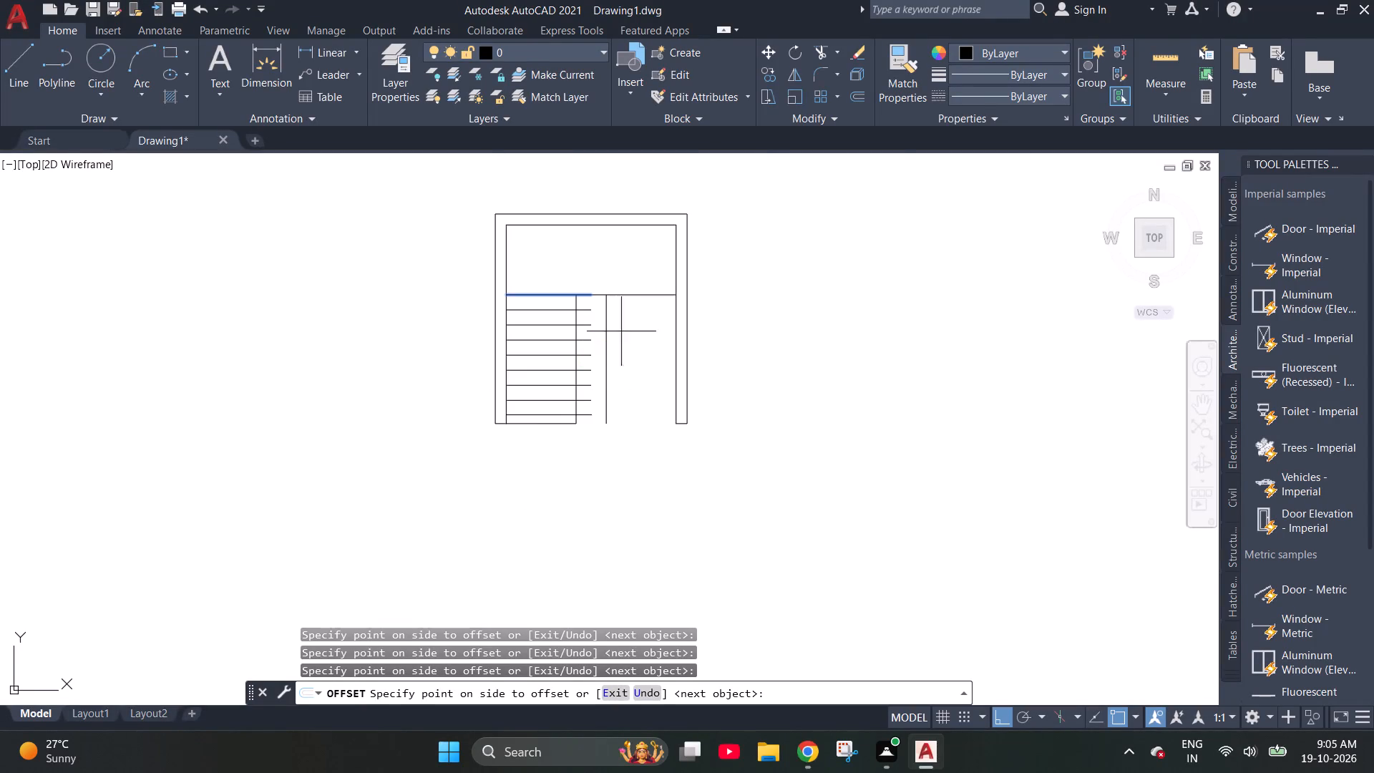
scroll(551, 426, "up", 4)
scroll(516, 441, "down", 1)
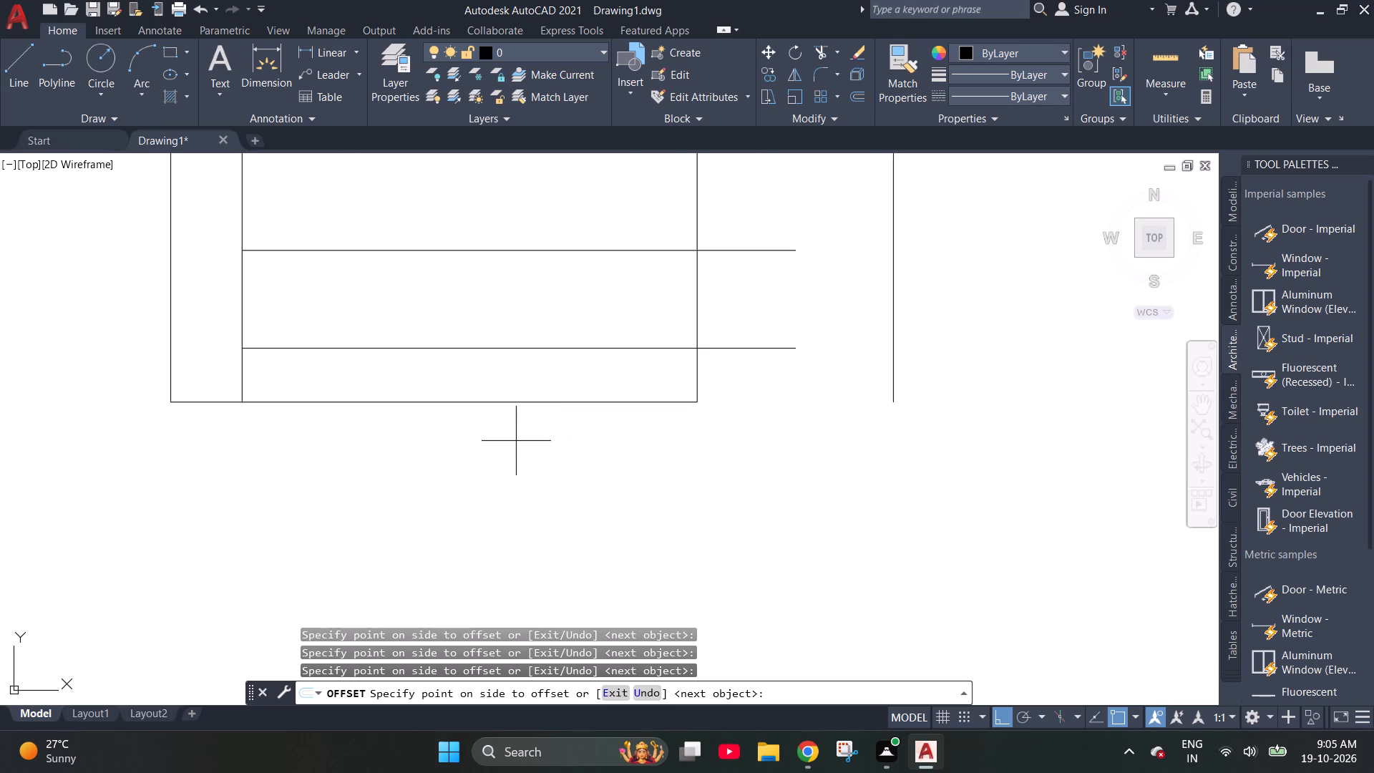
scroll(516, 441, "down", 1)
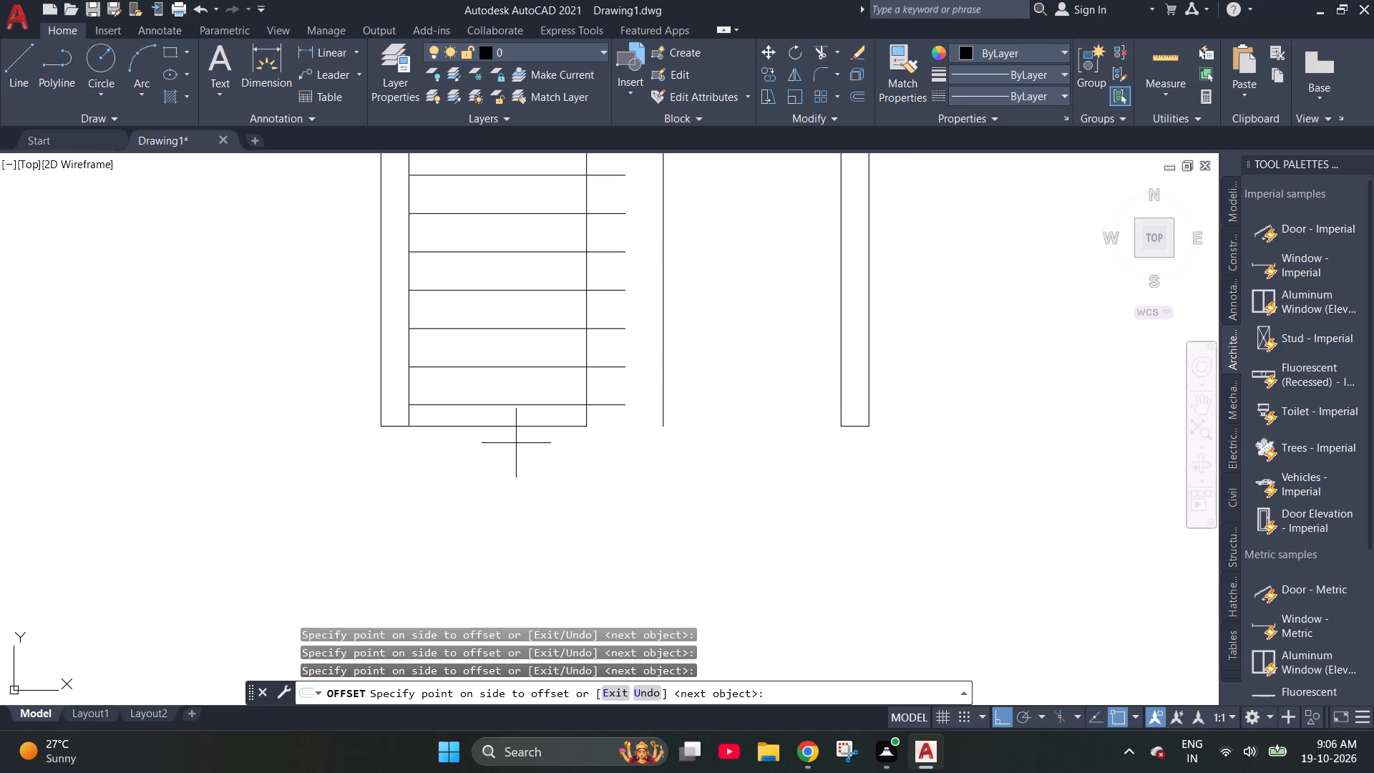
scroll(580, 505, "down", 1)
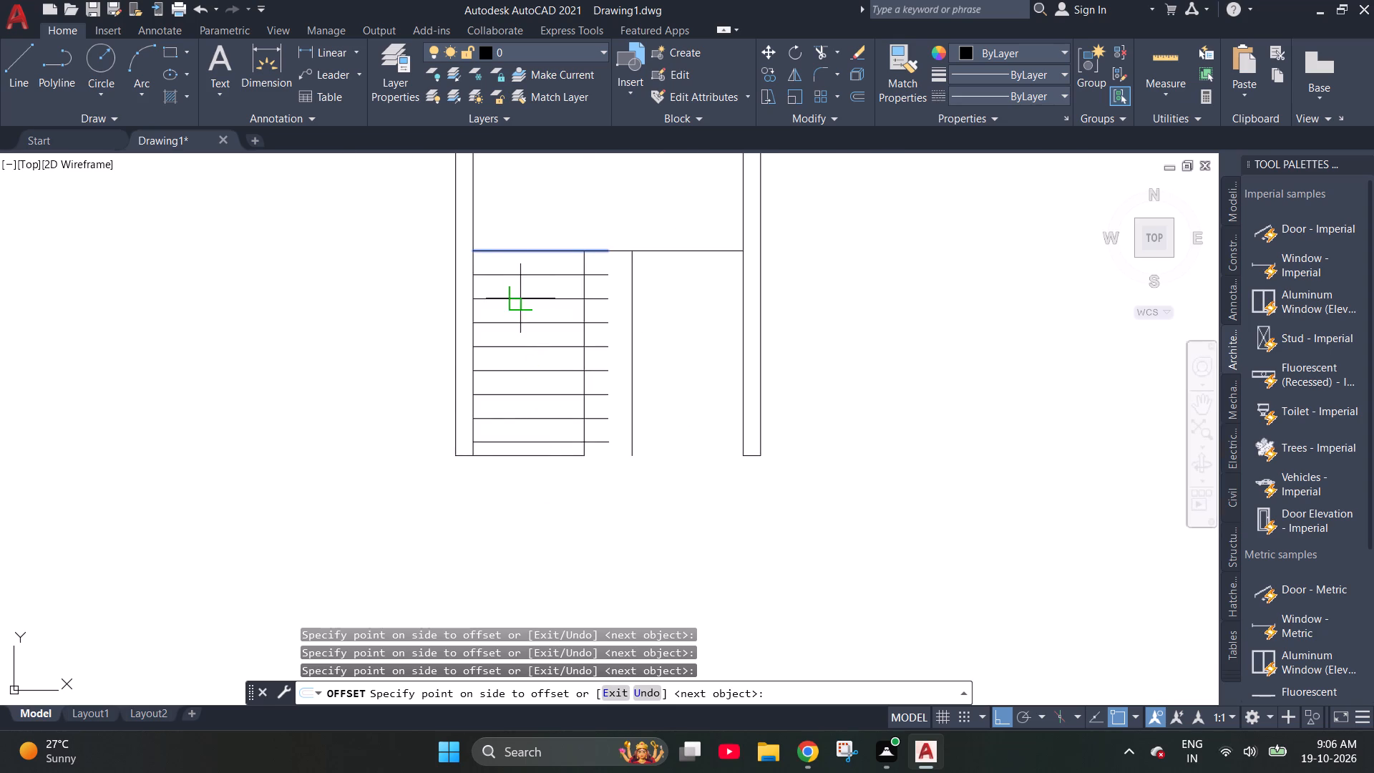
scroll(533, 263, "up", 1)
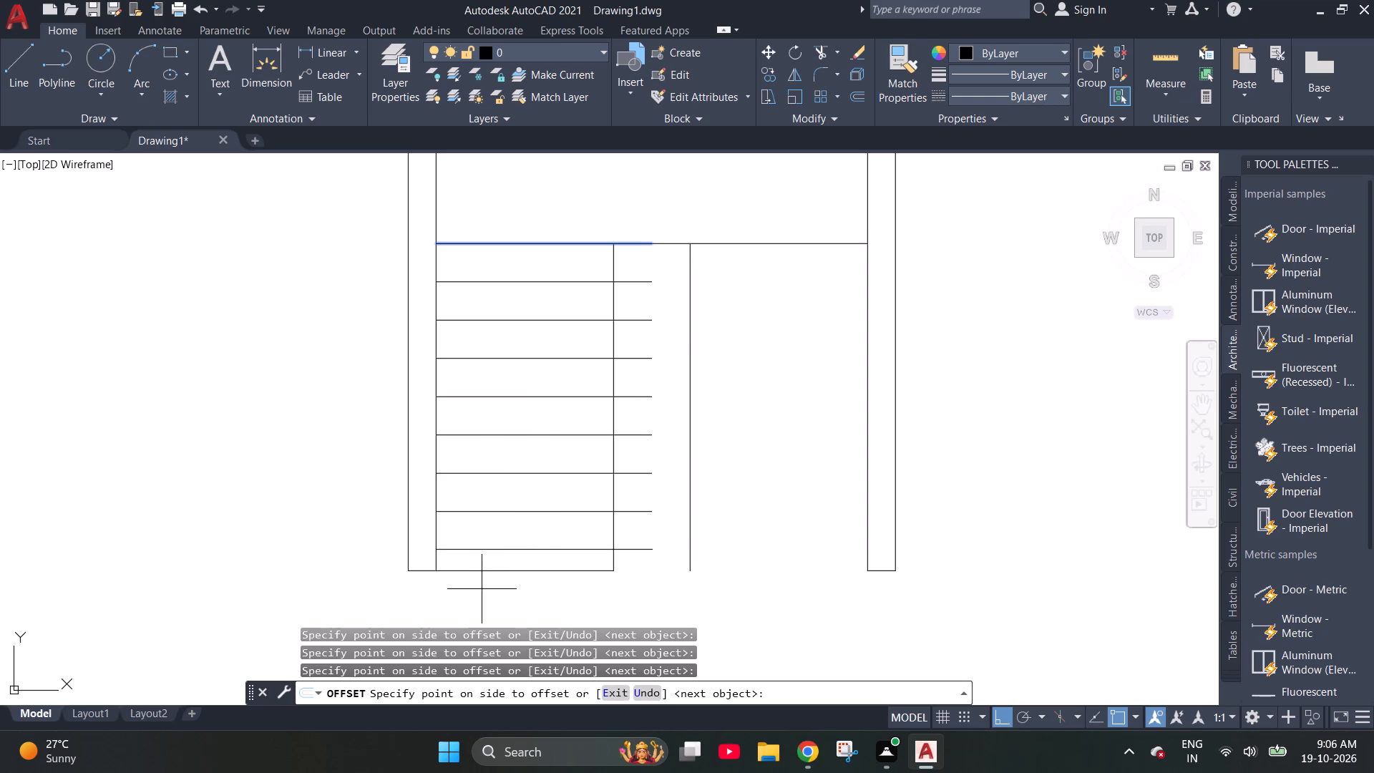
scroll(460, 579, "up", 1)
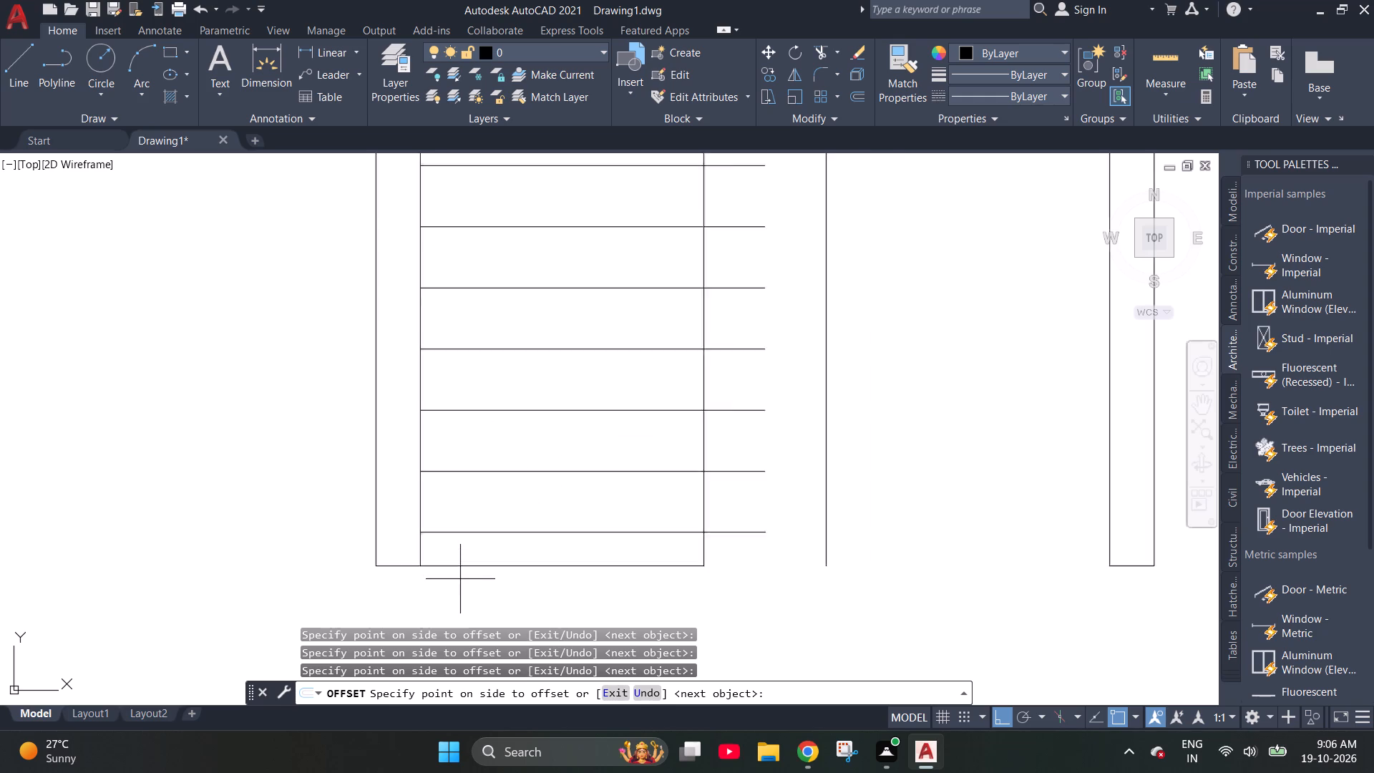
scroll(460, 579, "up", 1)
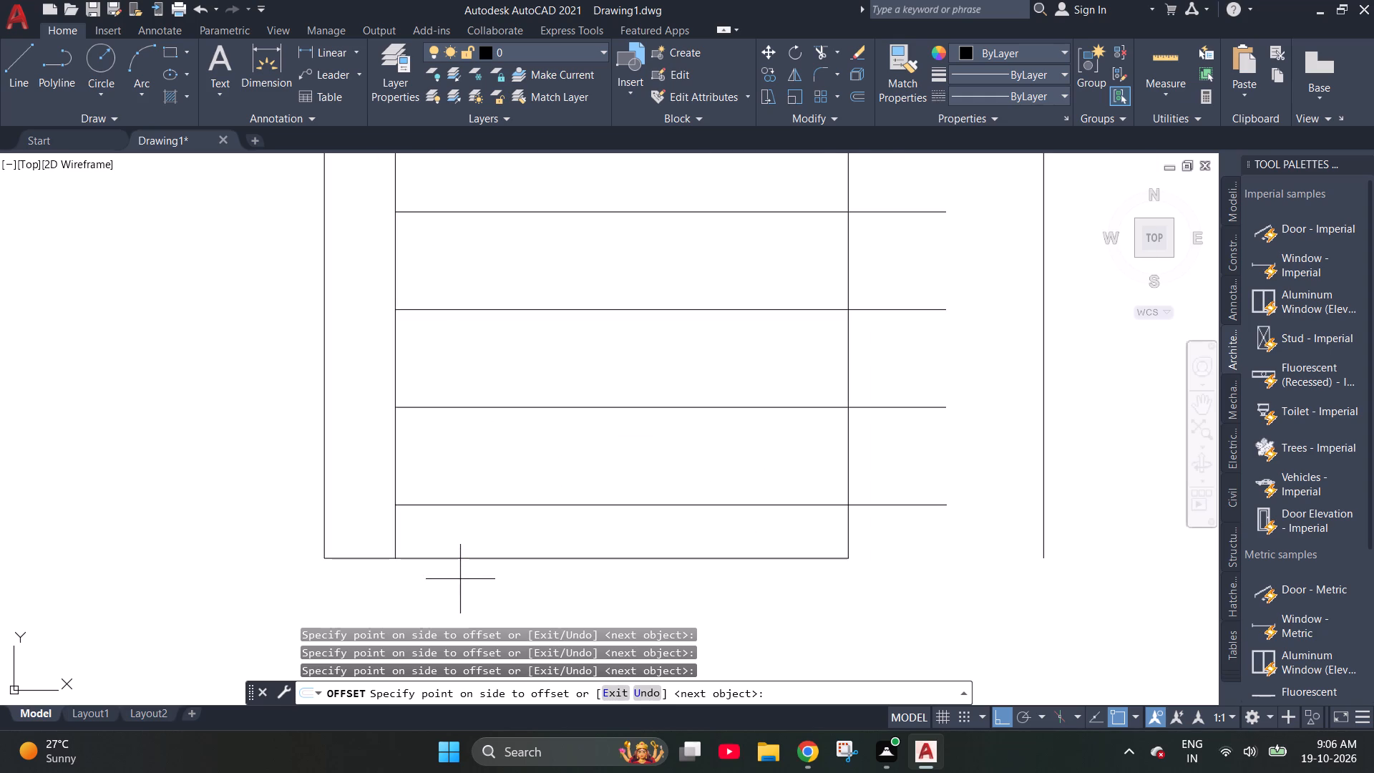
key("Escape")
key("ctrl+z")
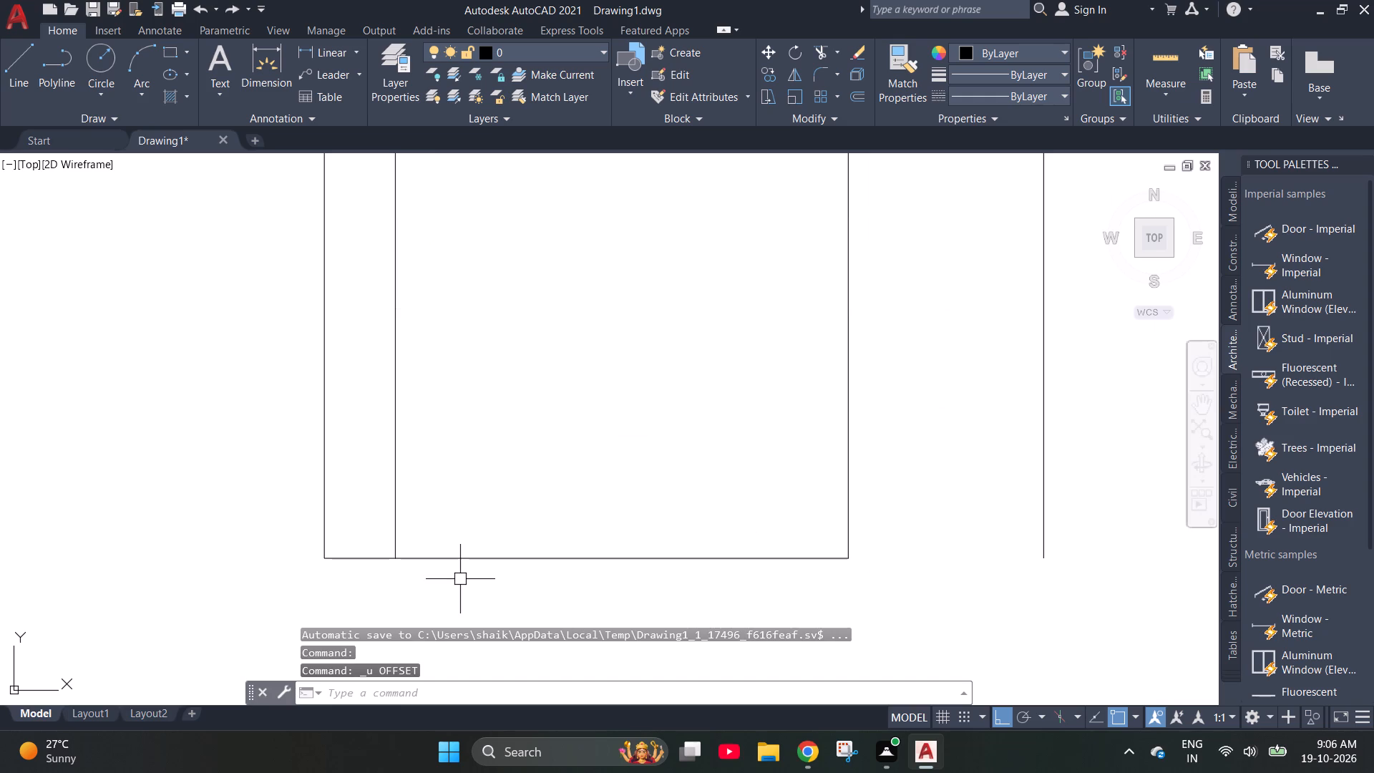
Offset the left half of the horizontal line downward eight times at 10" spacing, using the Multiple option.
scroll(473, 627, "down", 2)
key("Escape")
key("o")
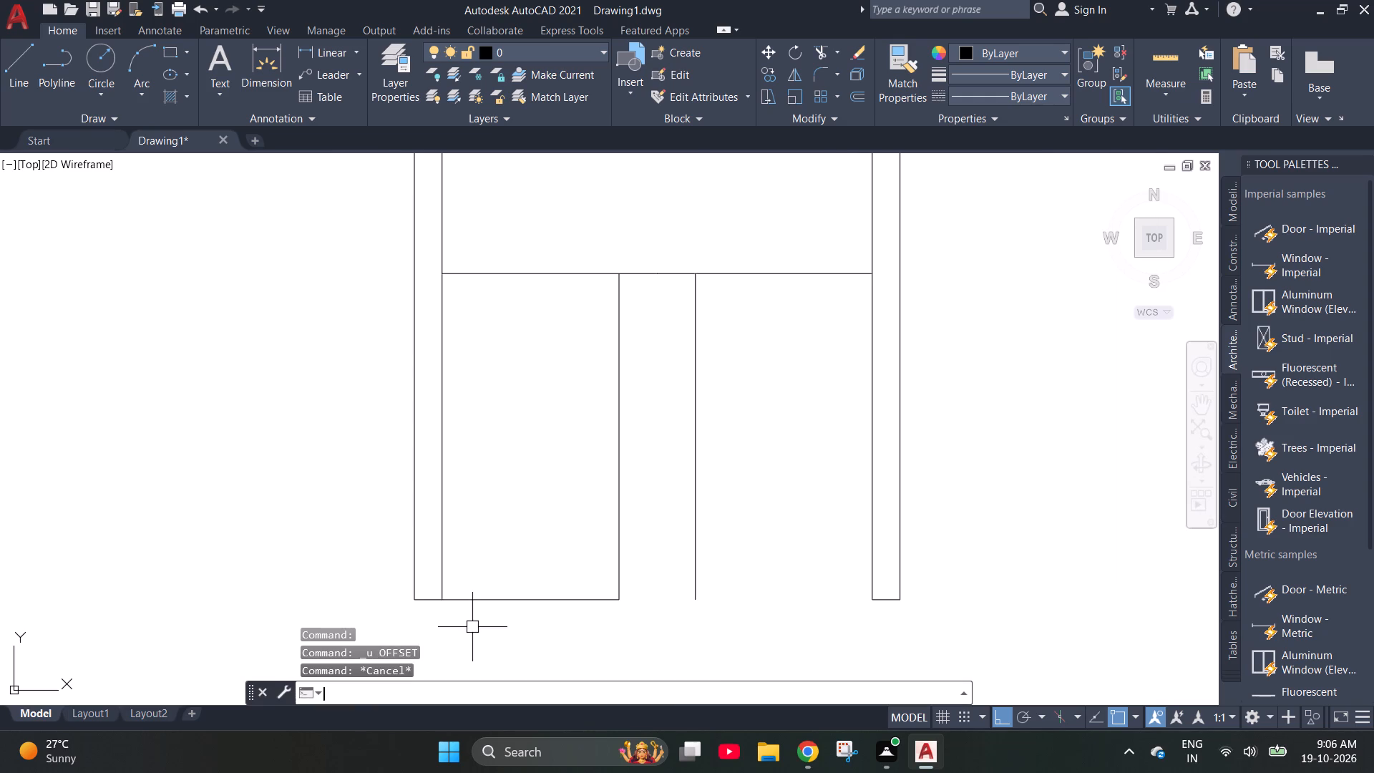
key("Return")
type("10")
key("shift+quotedbl")
key("Return")
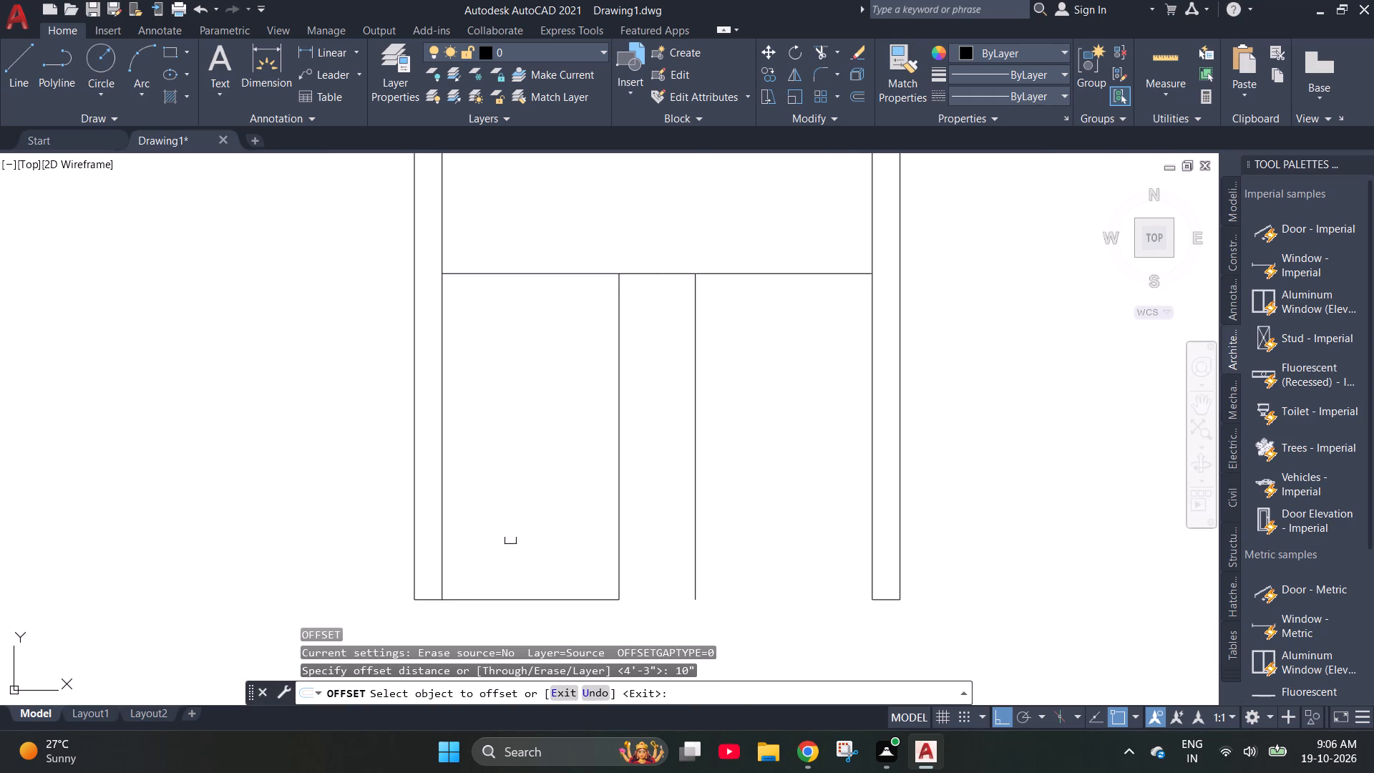
left_click(570, 273)
type("m")
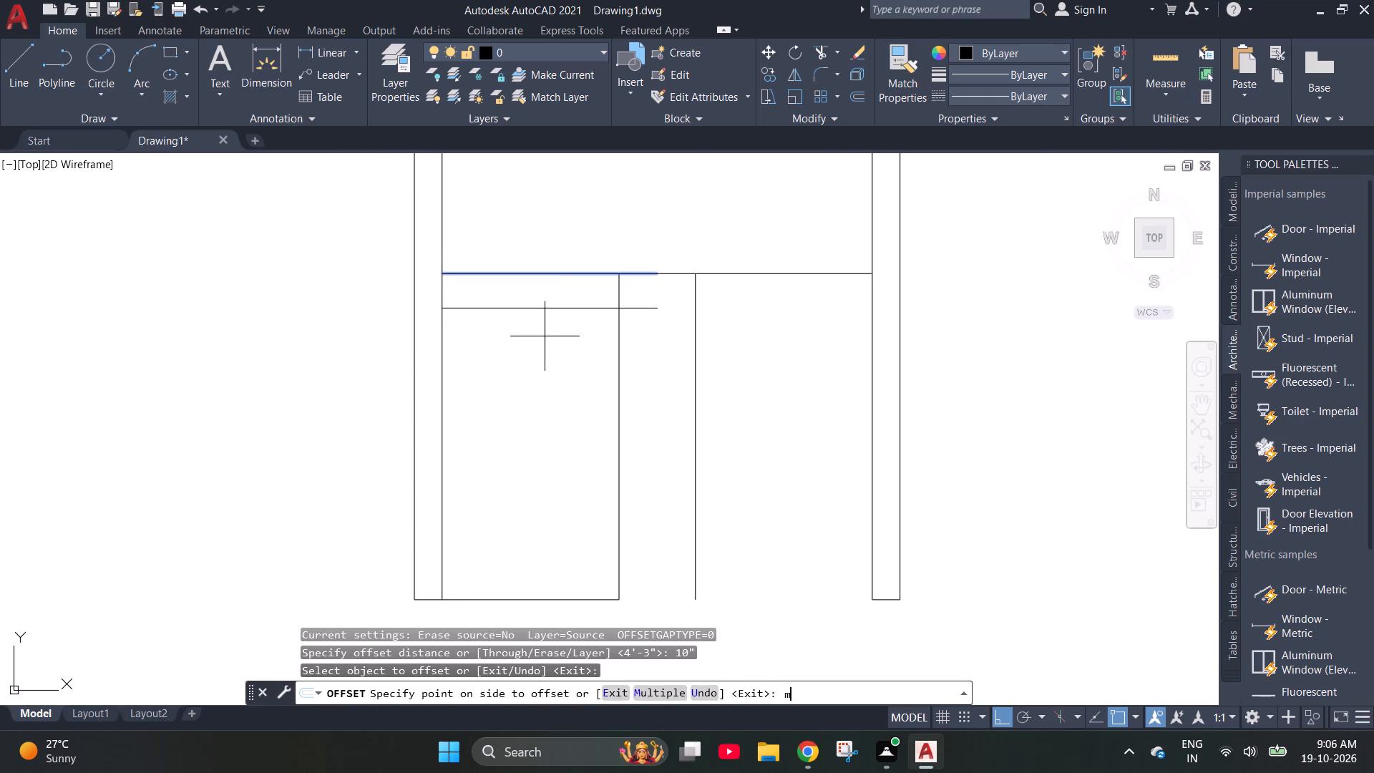
key("space")
left_click(541, 343)
left_click(534, 367)
left_click(535, 411)
left_click(525, 450)
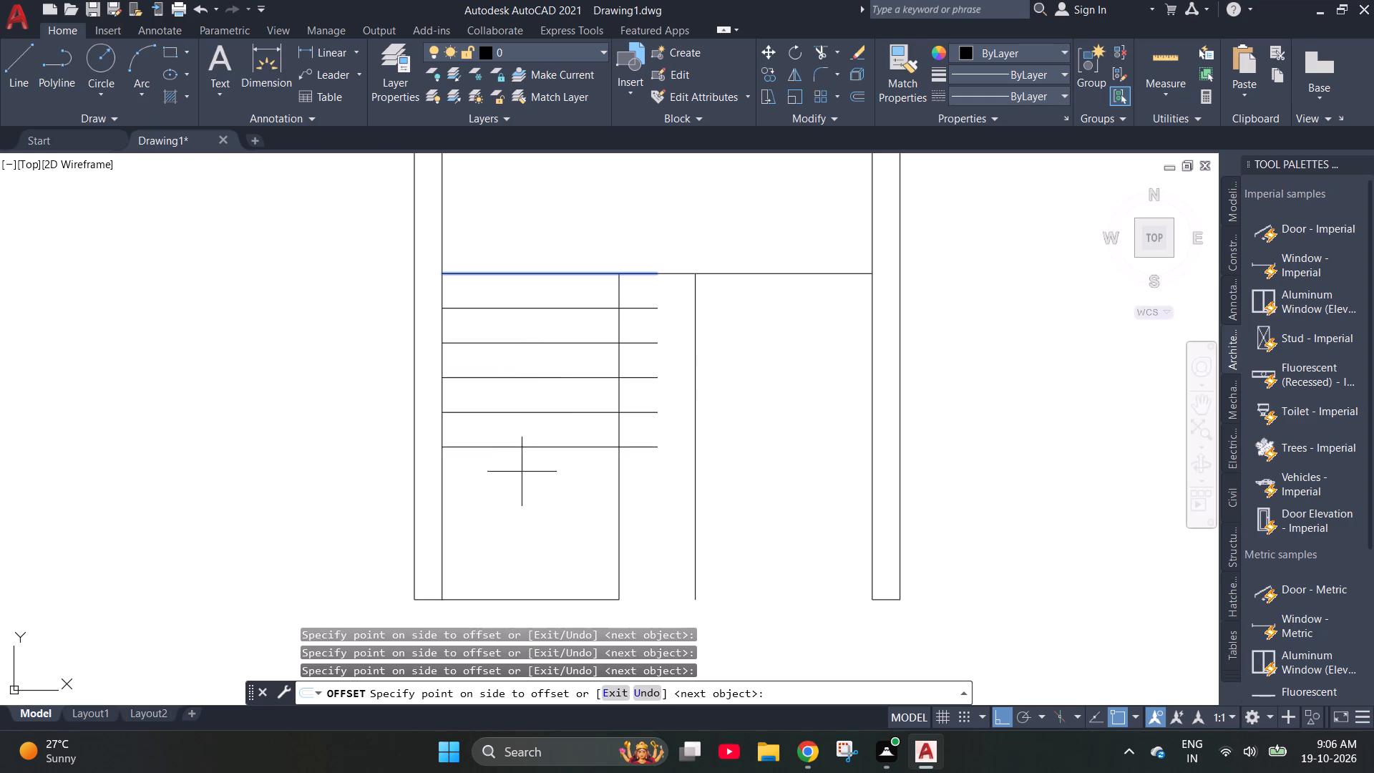
left_click(520, 486)
left_click(520, 512)
left_click(520, 536)
left_click(519, 568)
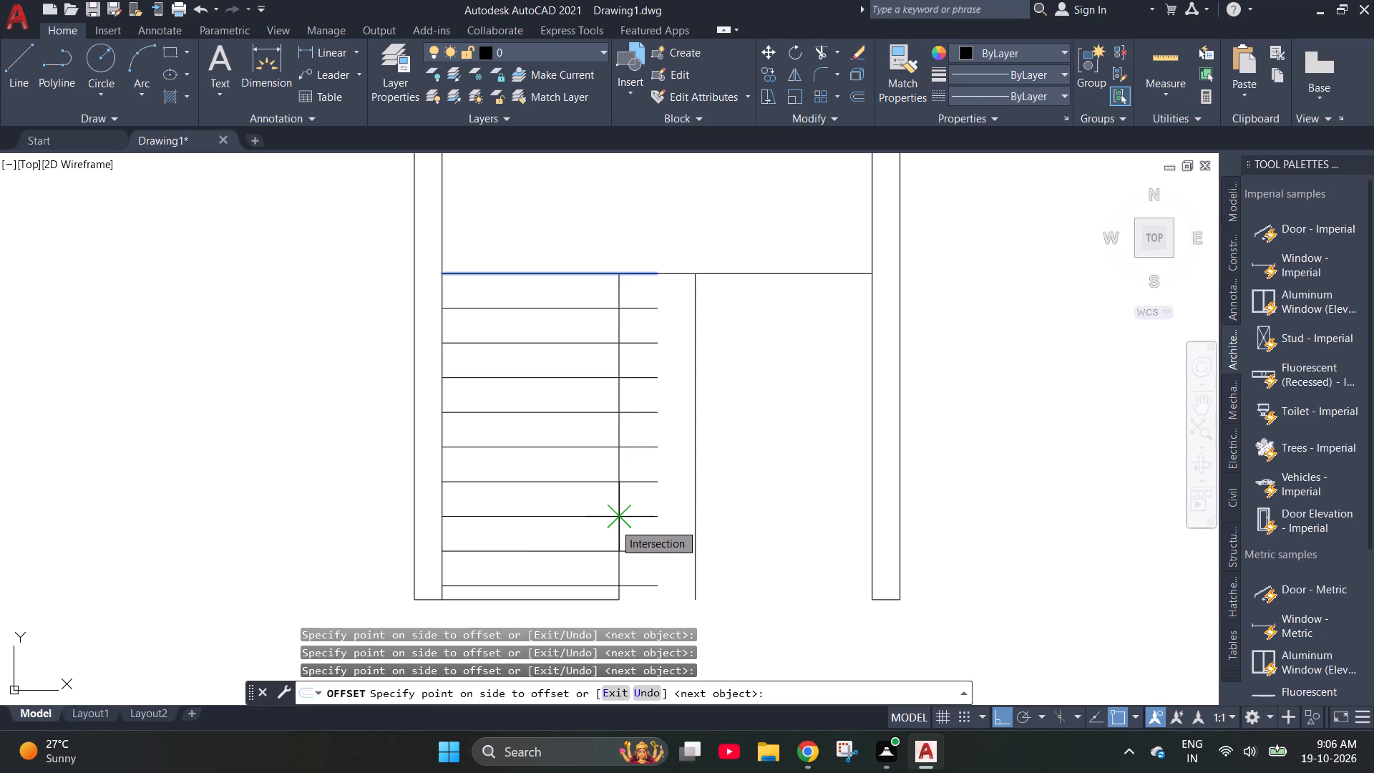
key("Escape")
scroll(614, 523, "down", 1)
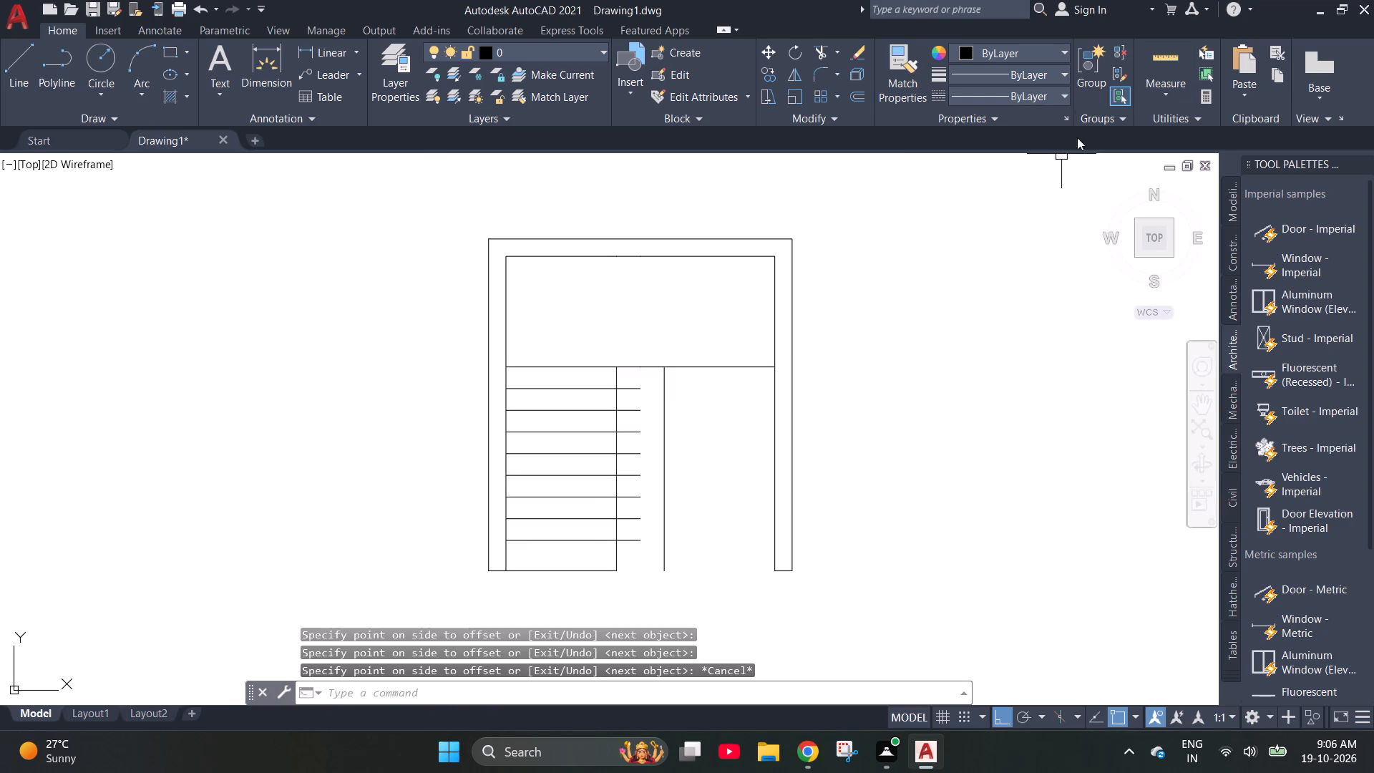
Measure the landing depth and the left flight's dimensions with the Quick measuring option.
left_click(1172, 56)
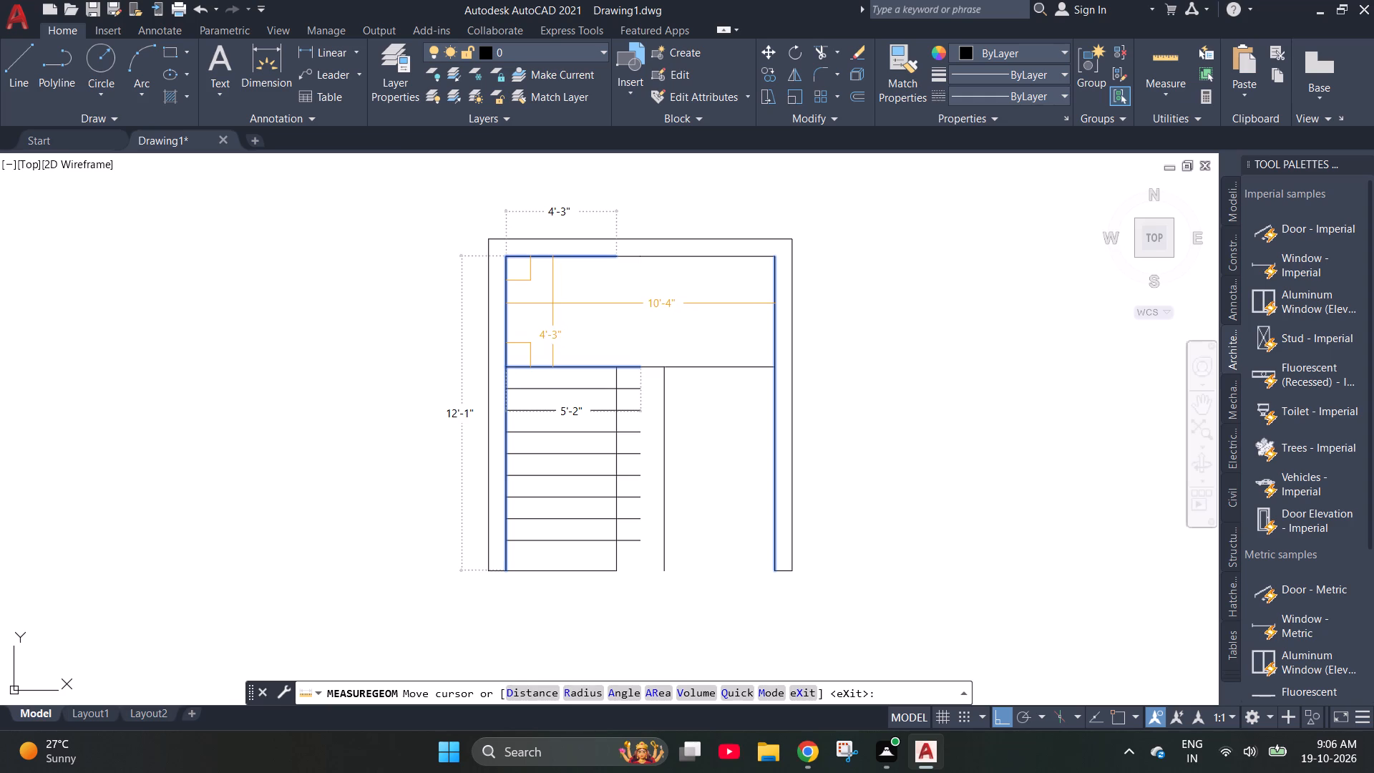
key("Escape")
key("Escape")
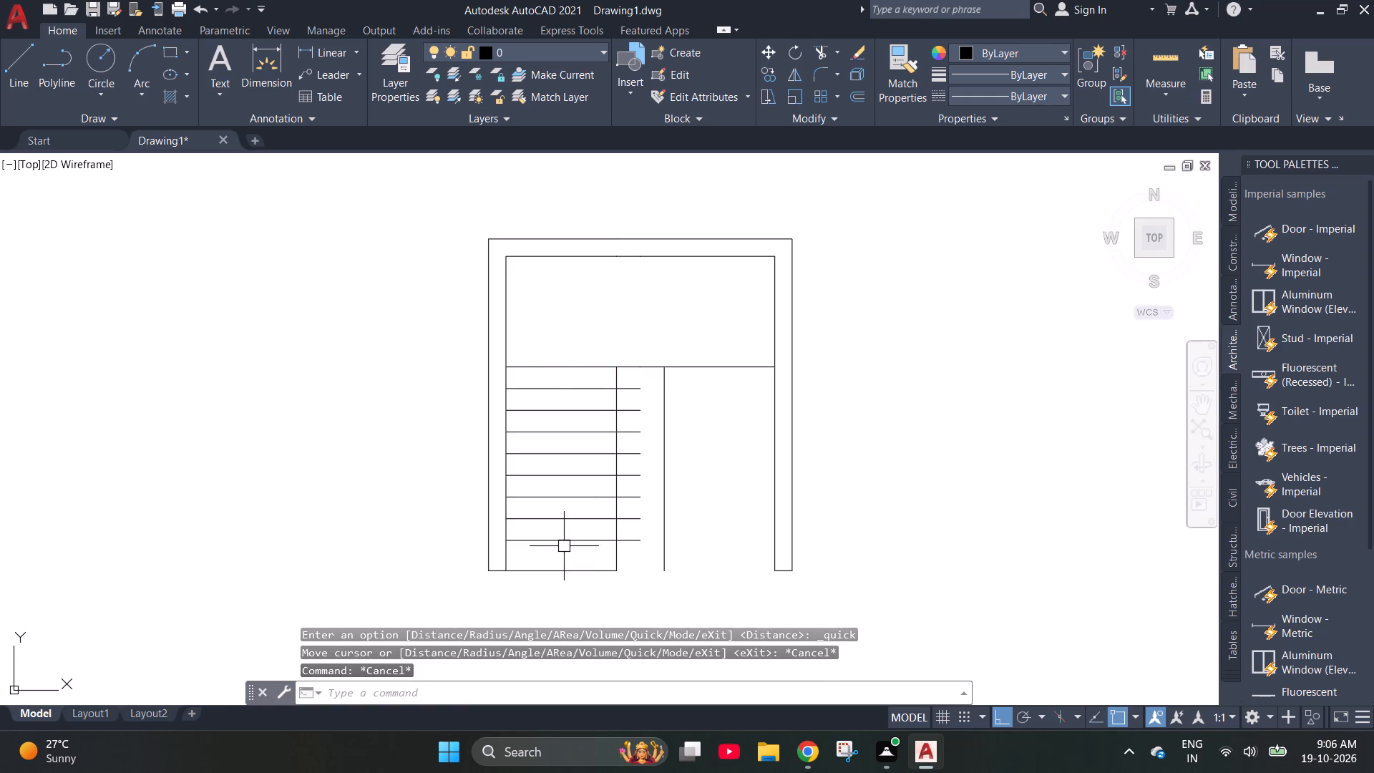
Delete the eight 10" tread lines below the landing line in the left bay.
left_click(564, 545)
left_click(560, 517)
left_click(560, 500)
left_click(560, 477)
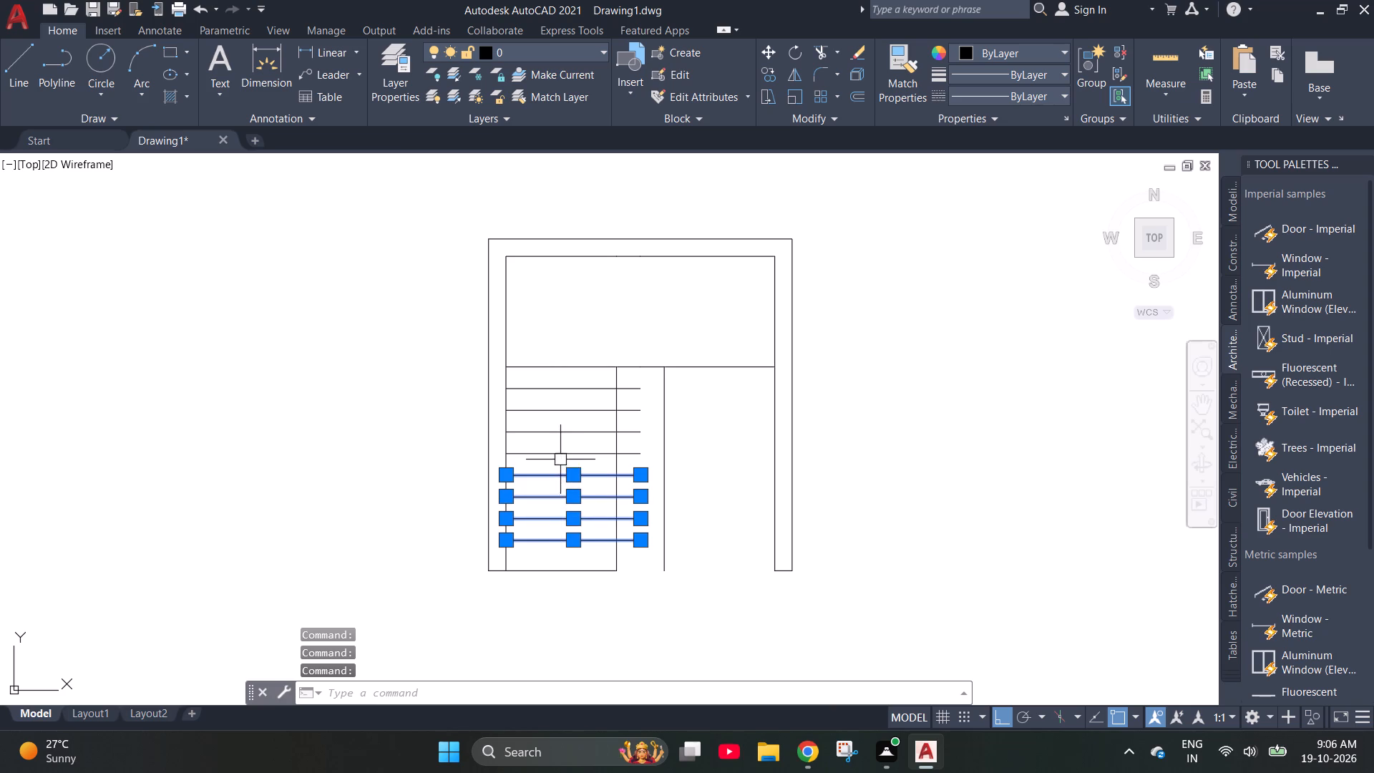
left_click(560, 455)
left_click(563, 430)
left_click(563, 413)
left_click(562, 392)
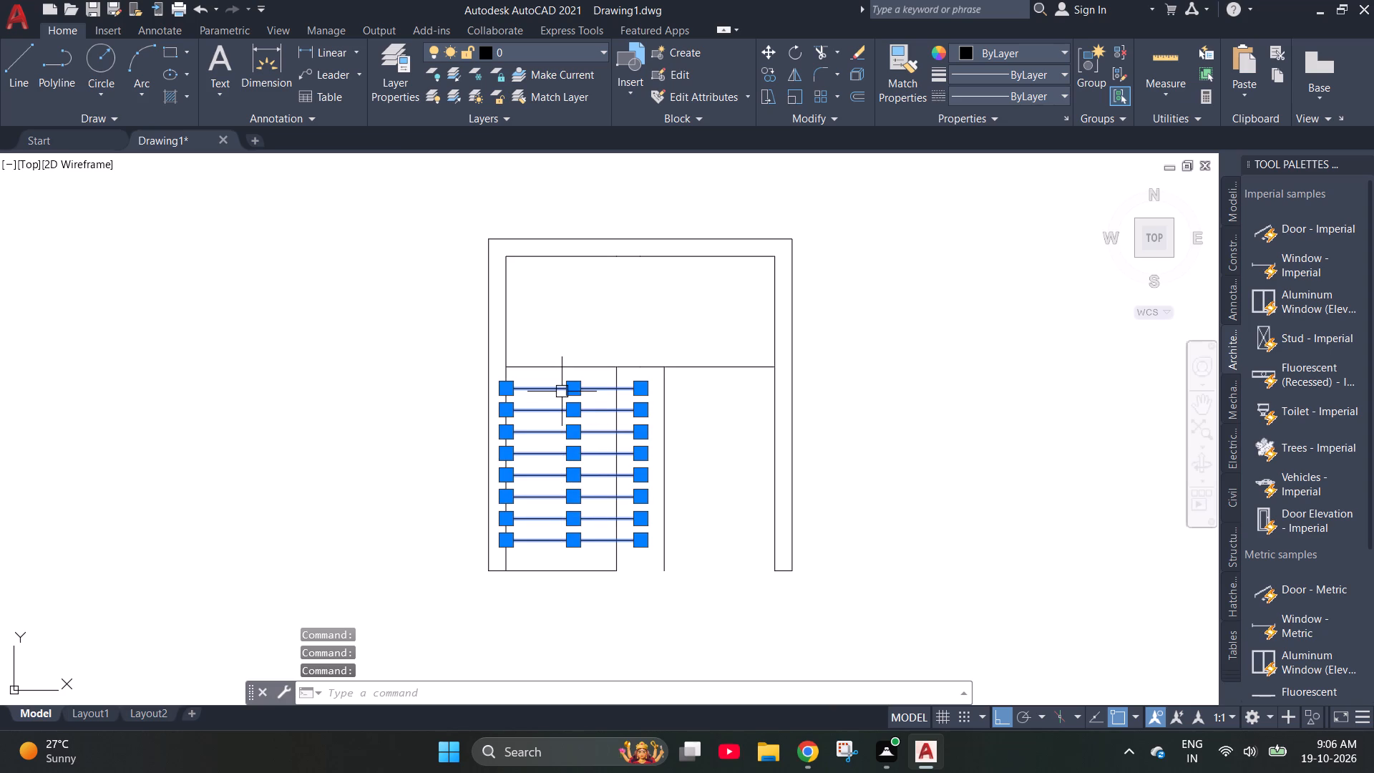
key("Delete")
key("Escape")
Offset the left bay's bottom line upward nine times at 11" spacing, using the Multiple option.
key("o")
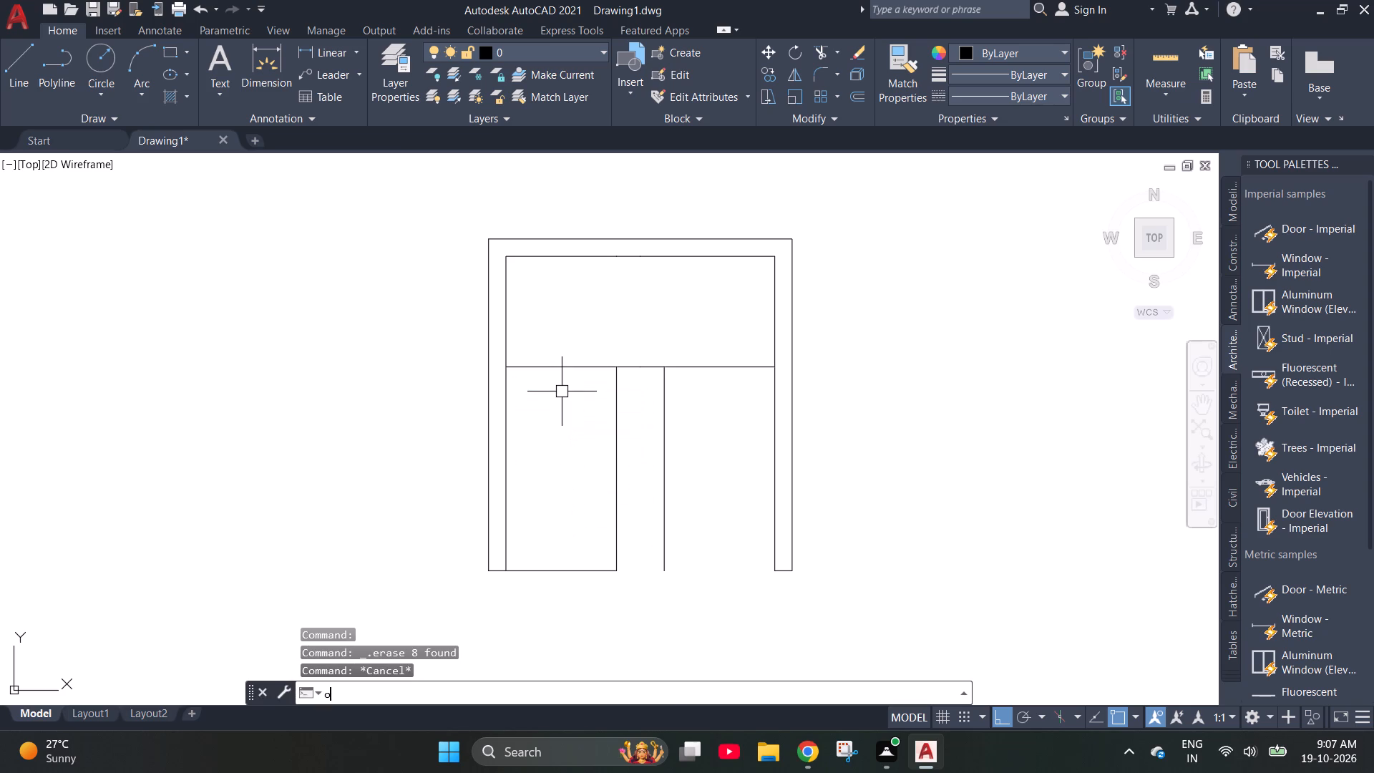
key("Return")
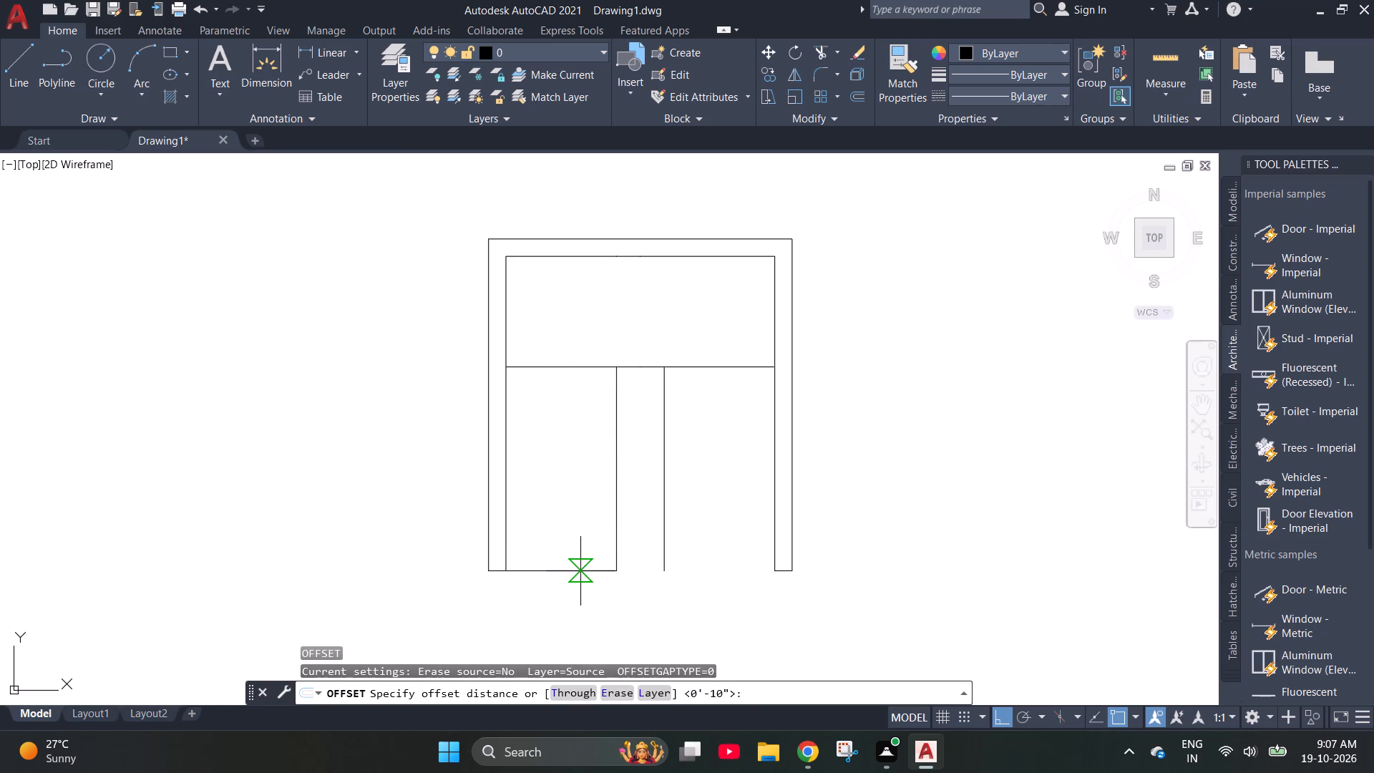
type("11\"")
key("Return")
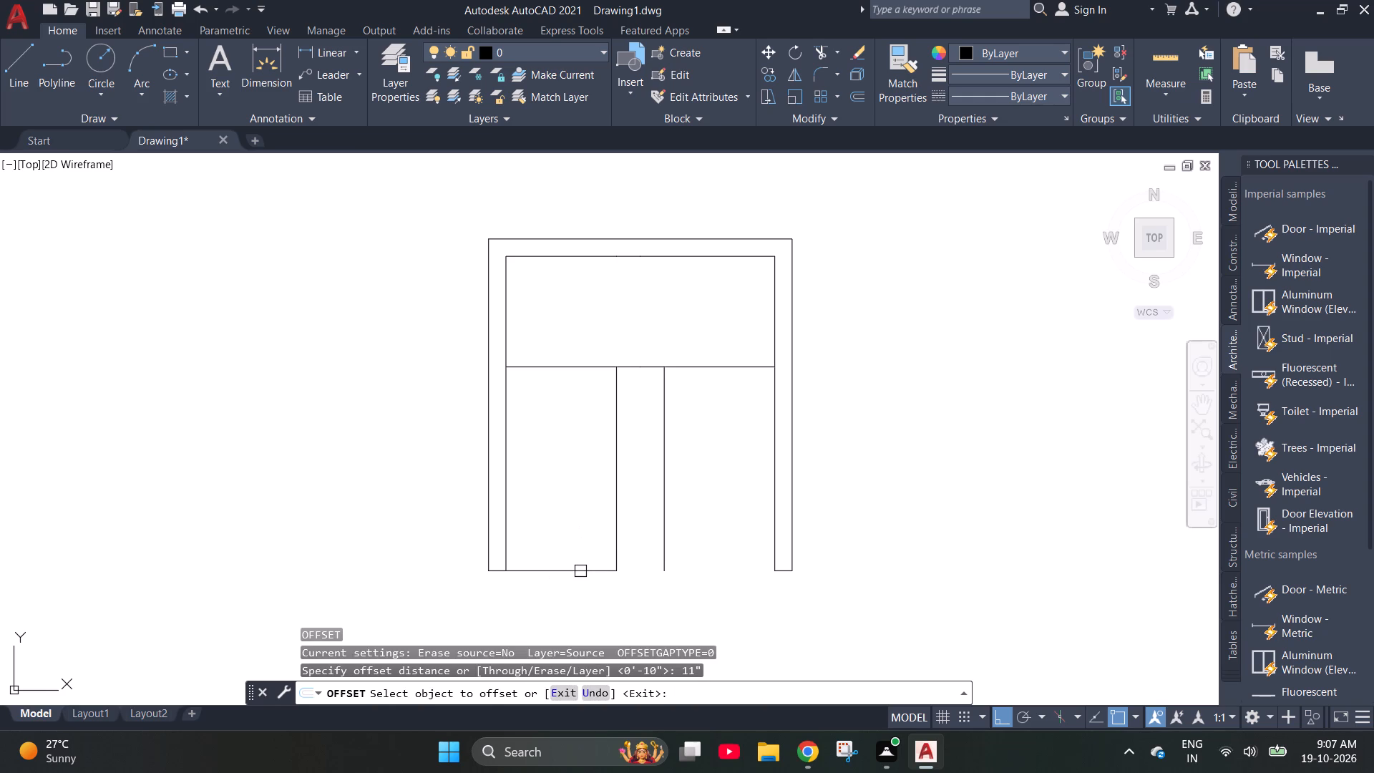
left_click(571, 577)
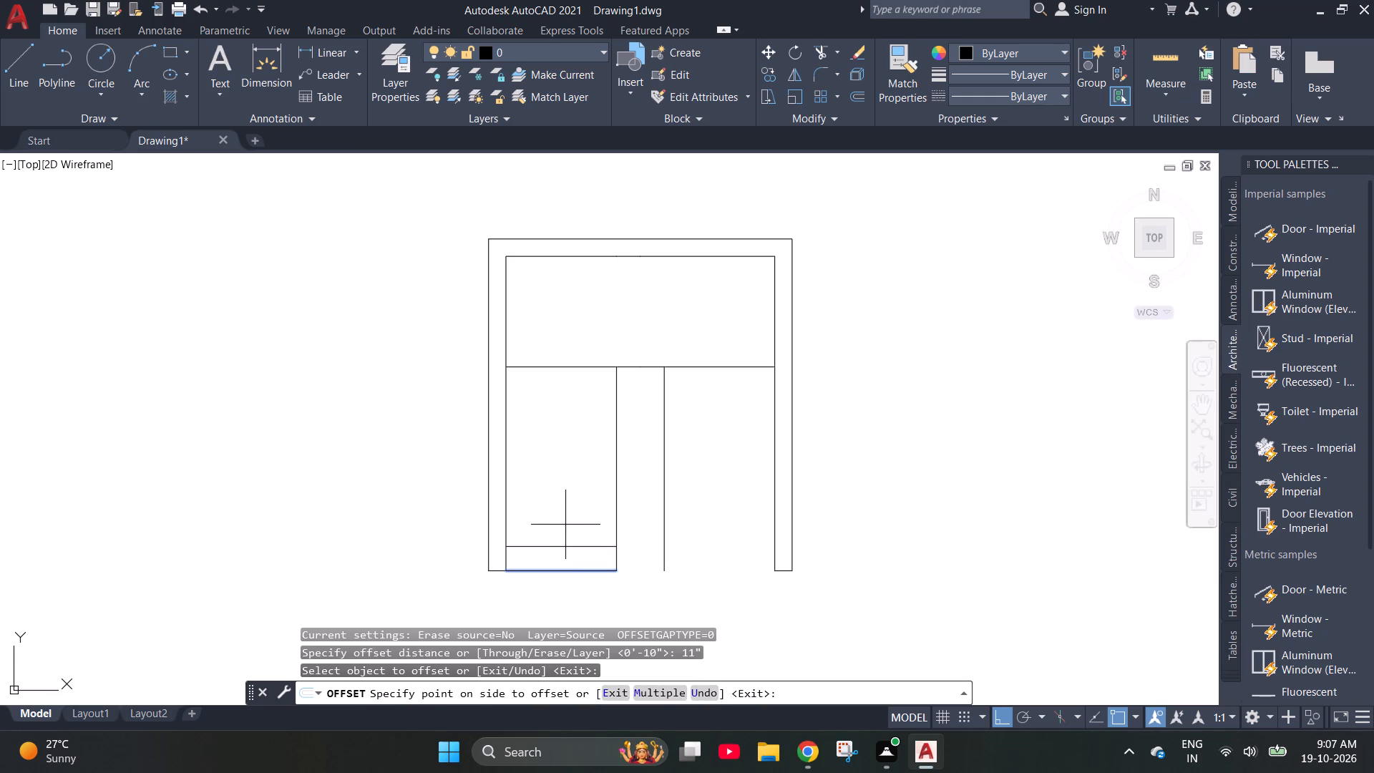
type("m")
key("space")
left_click(565, 525)
left_click(572, 520)
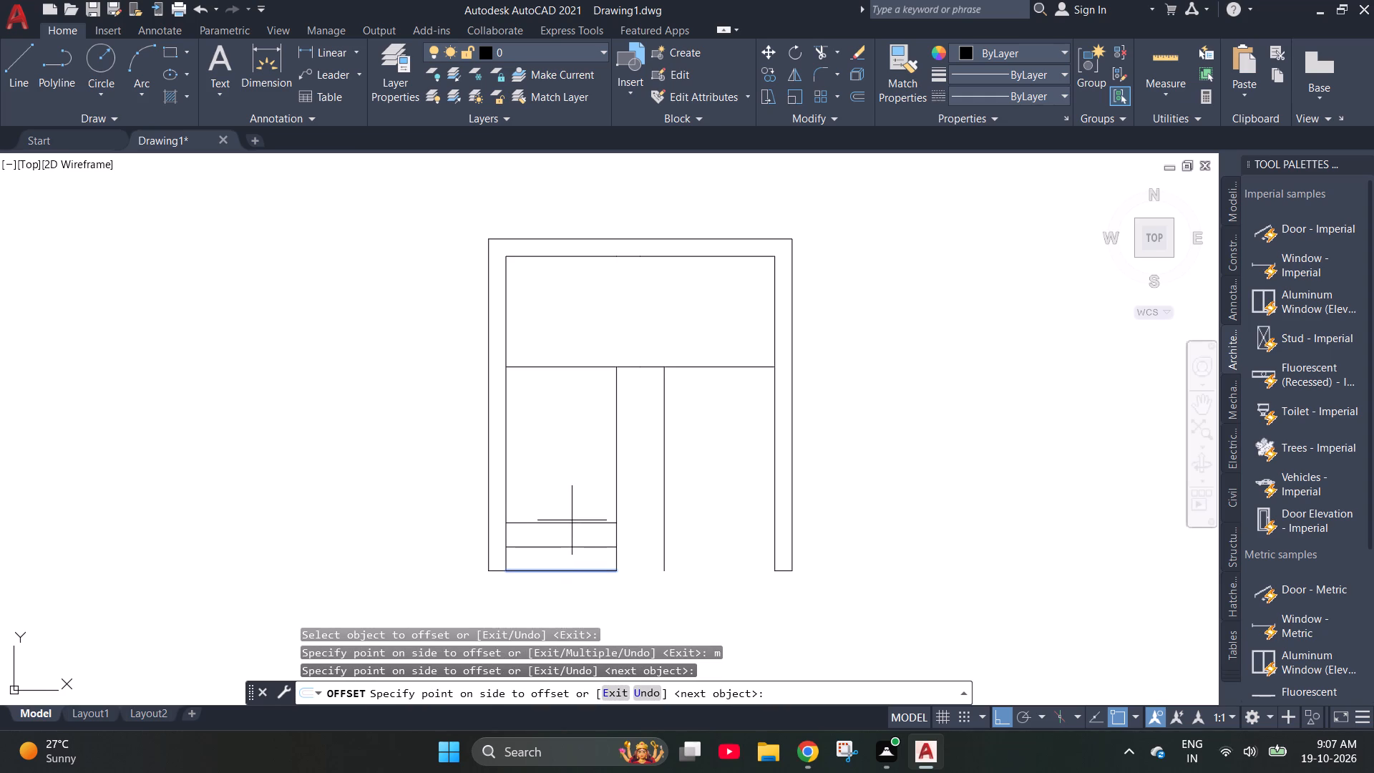
left_click(574, 507)
left_click(572, 474)
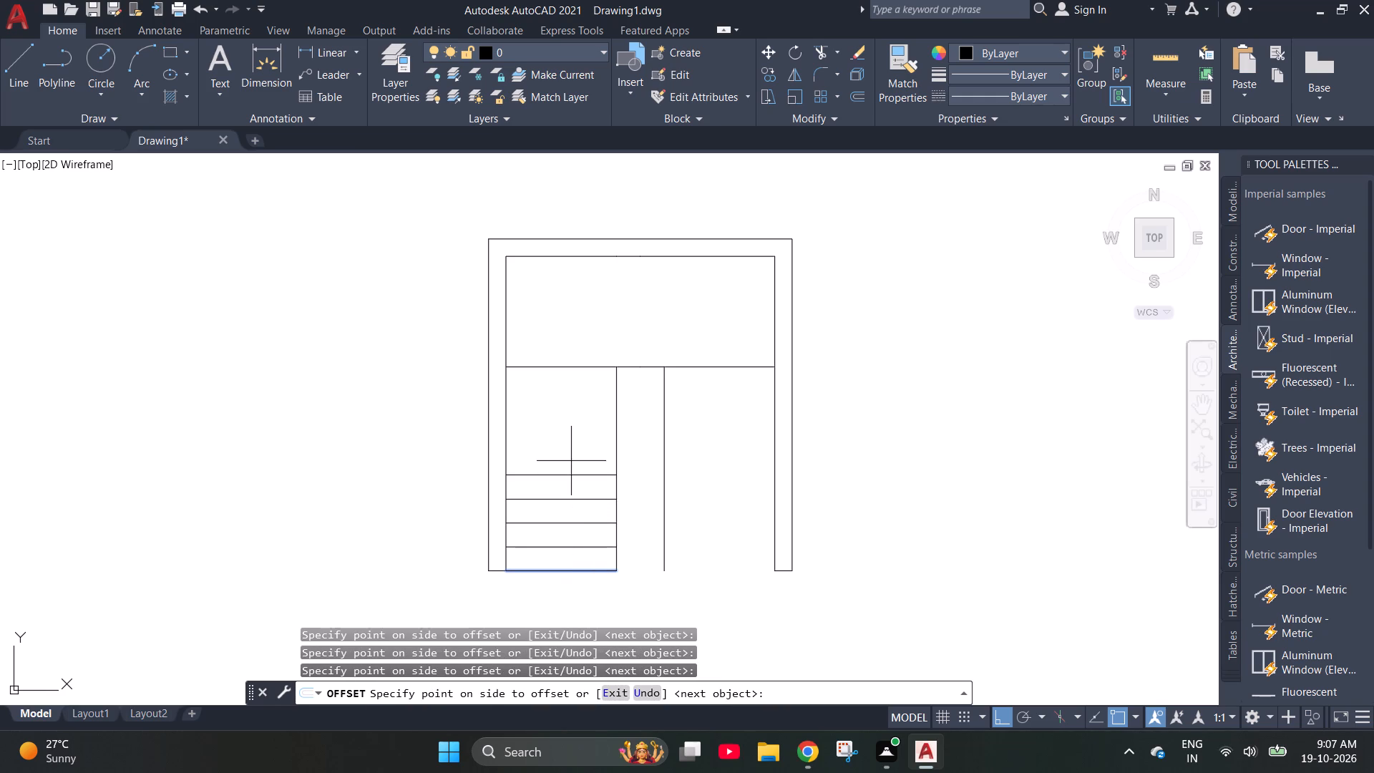
left_click(583, 453)
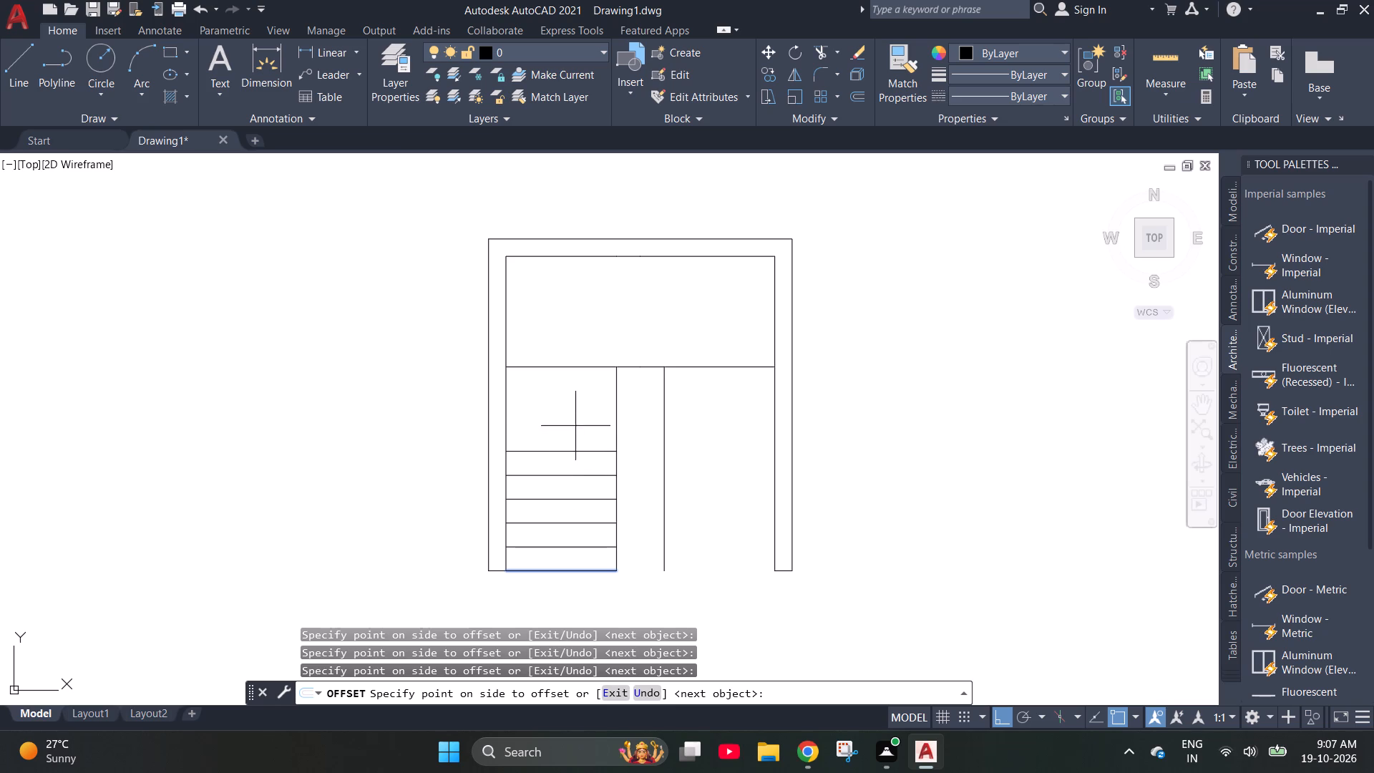
left_click(575, 426)
left_click(576, 409)
left_click(582, 387)
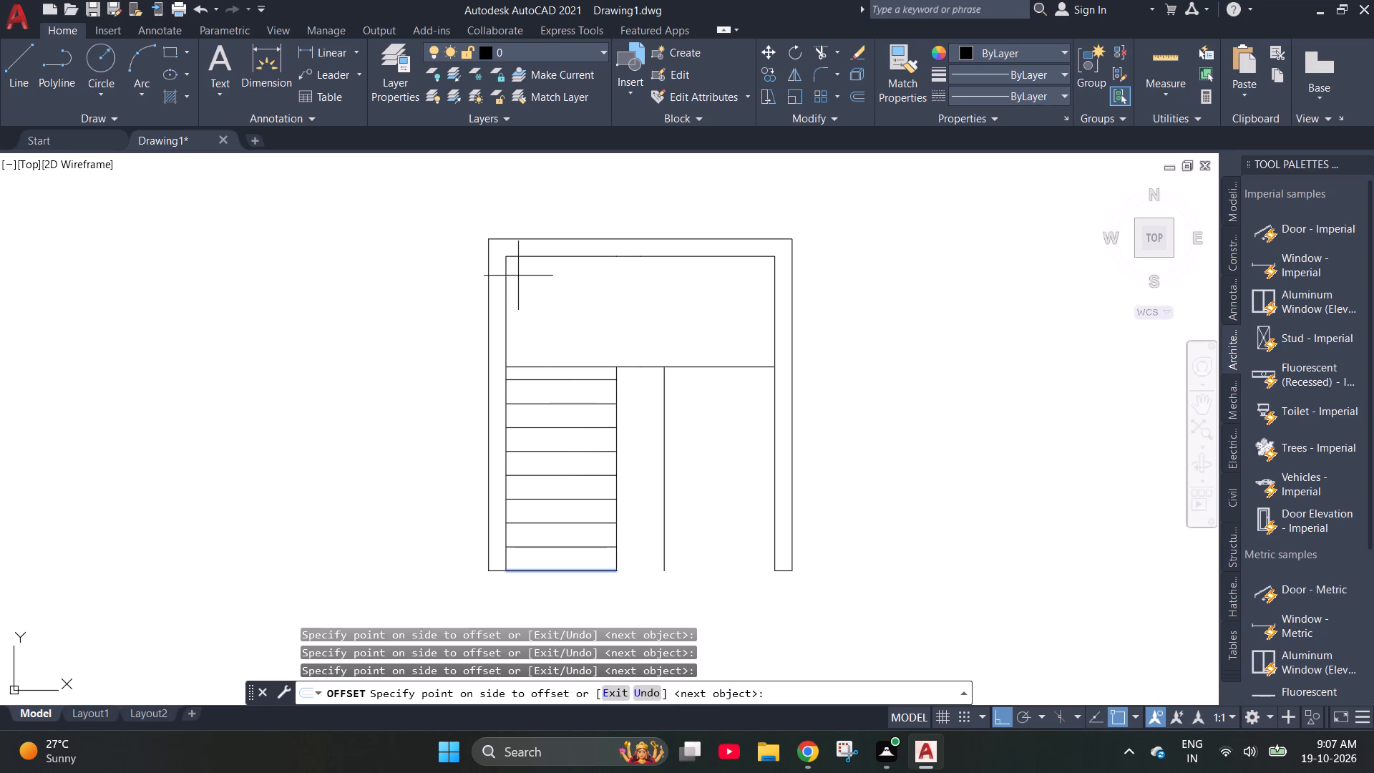
left_click(552, 343)
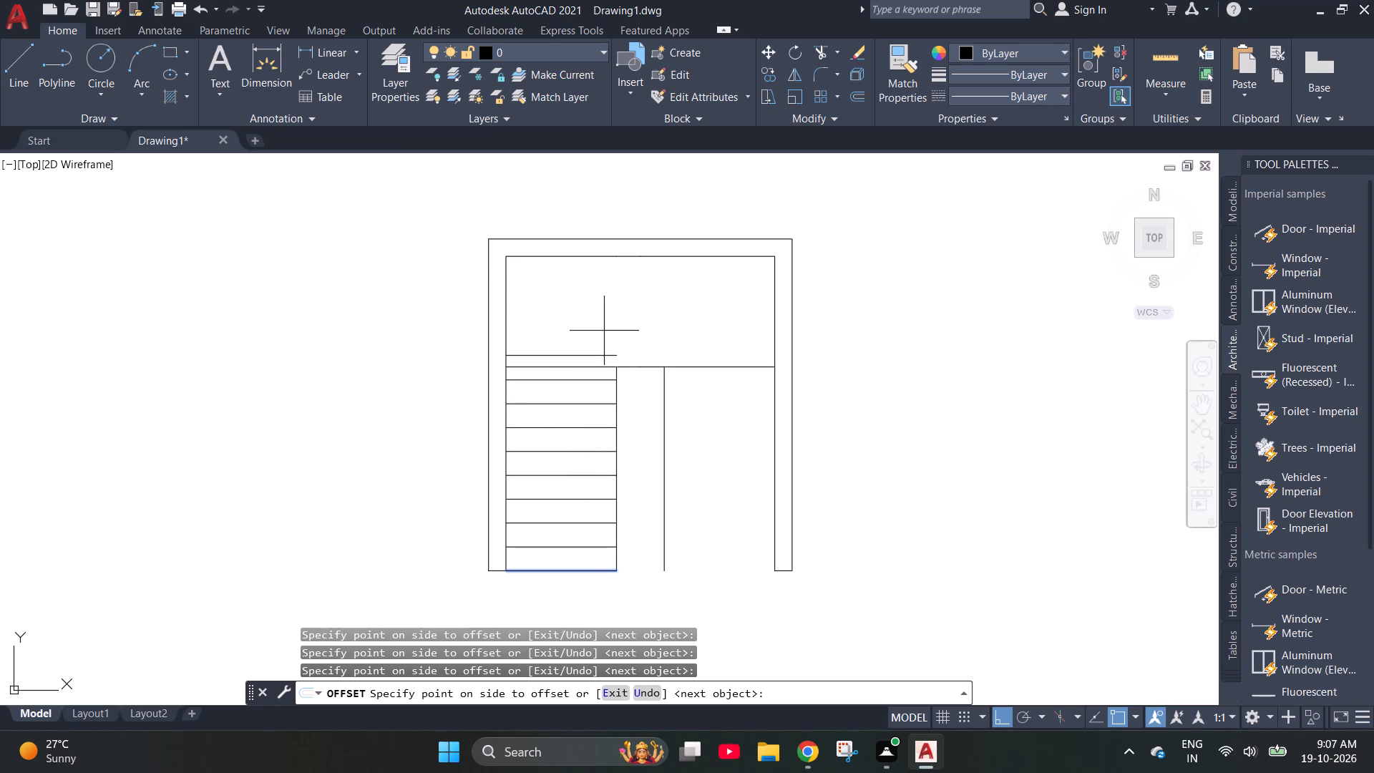
left_click(604, 325)
key("Escape")
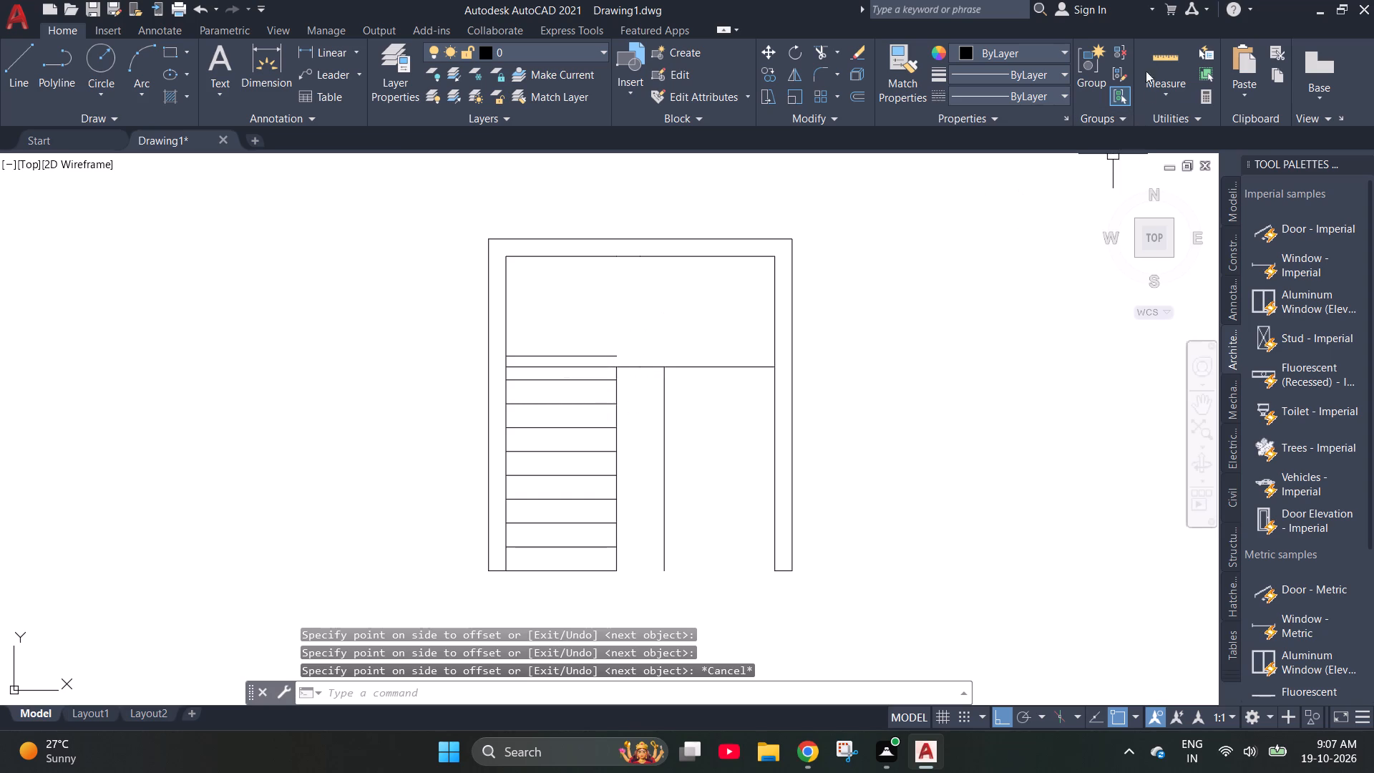
Measure the landing depth from the topmost offset line to the upper wall's inner face.
left_click(1172, 64)
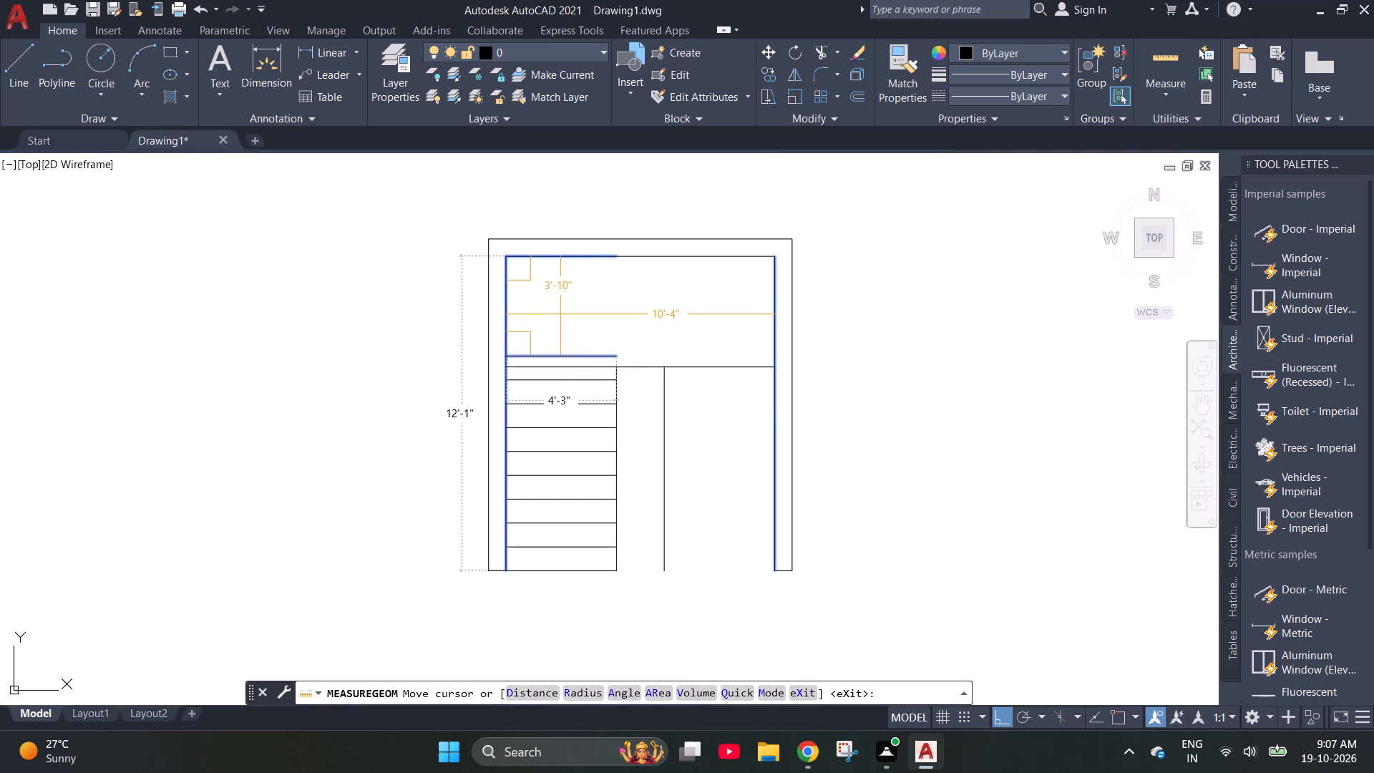
key("Escape")
Extend the topmost offset line across to the right wall's inner face.
key("e")
type("x")
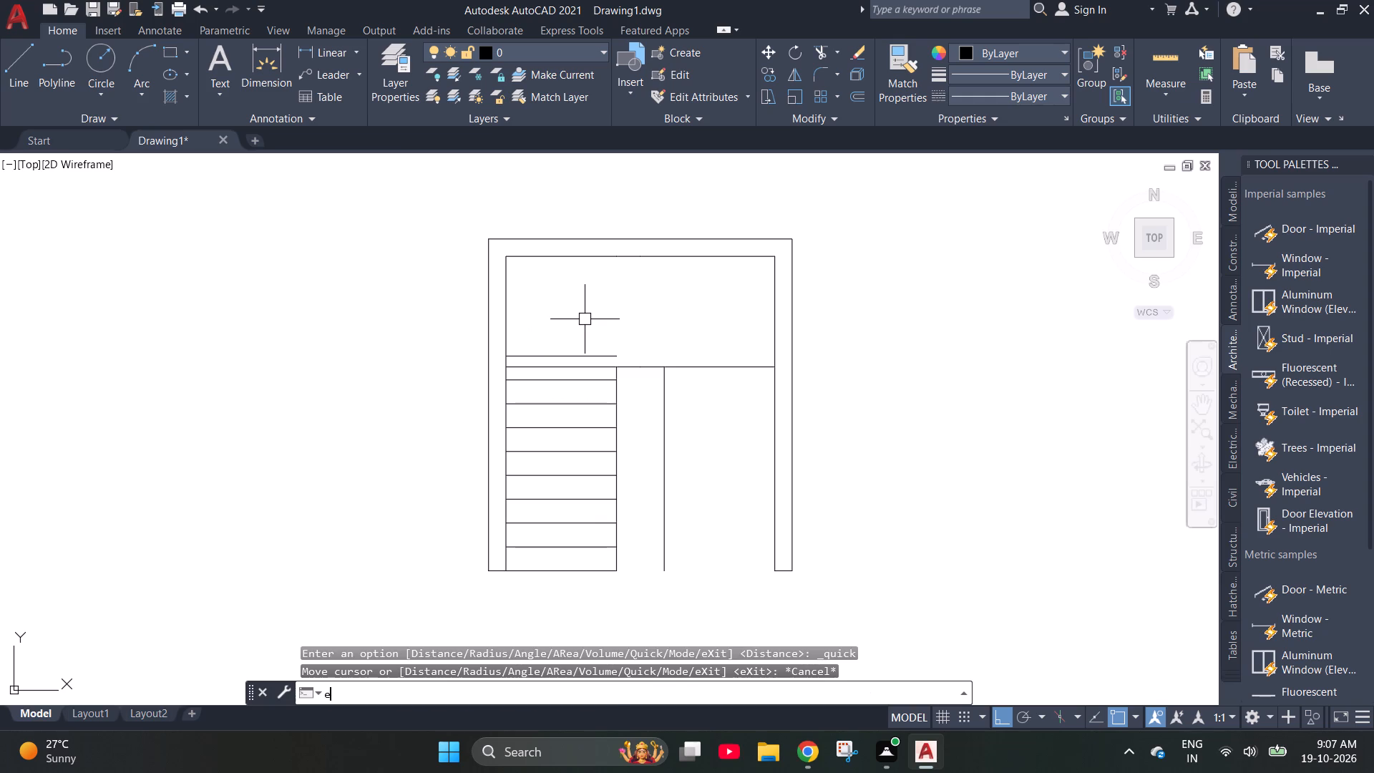
key("space")
left_click(572, 350)
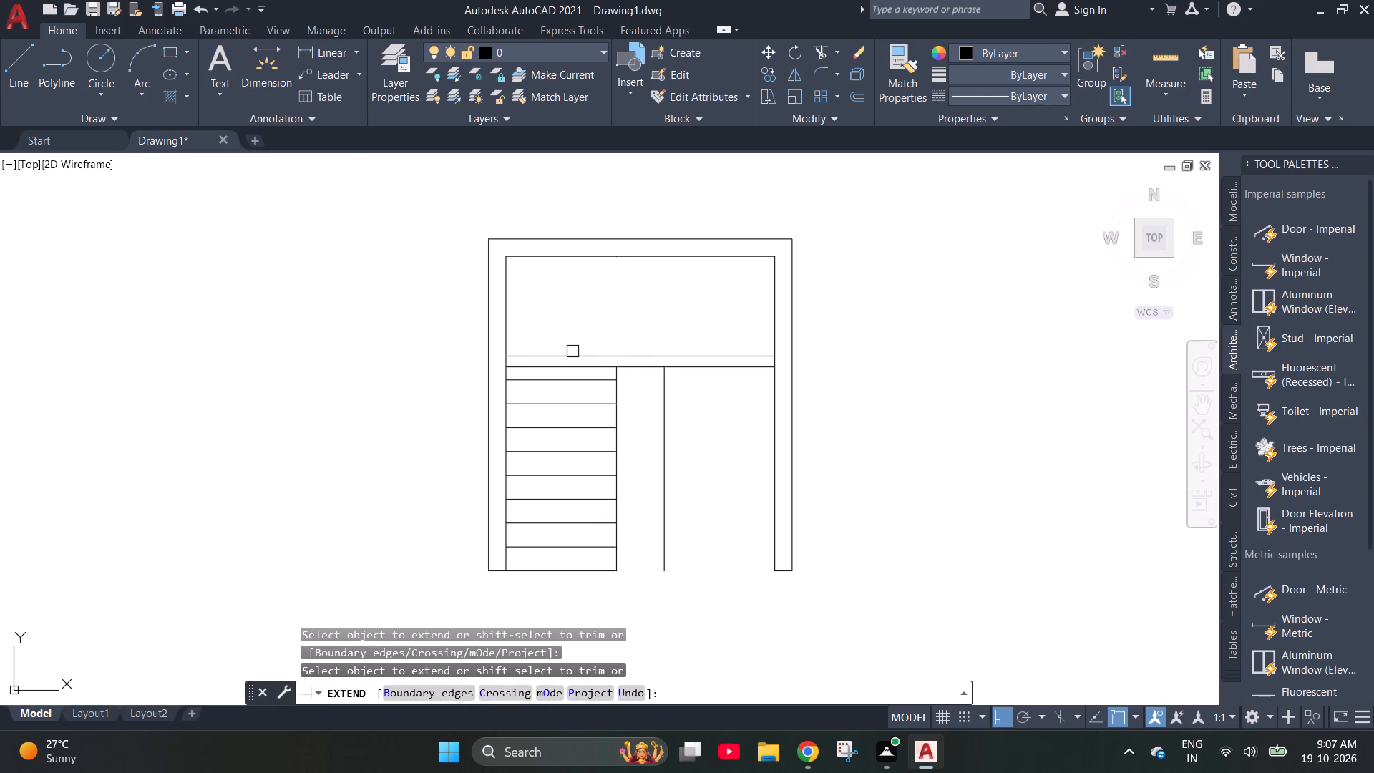
scroll(573, 354, "up", 2)
key("Escape")
Trim away all segments of the old landing line just below the extended line.
type("tr")
key("space")
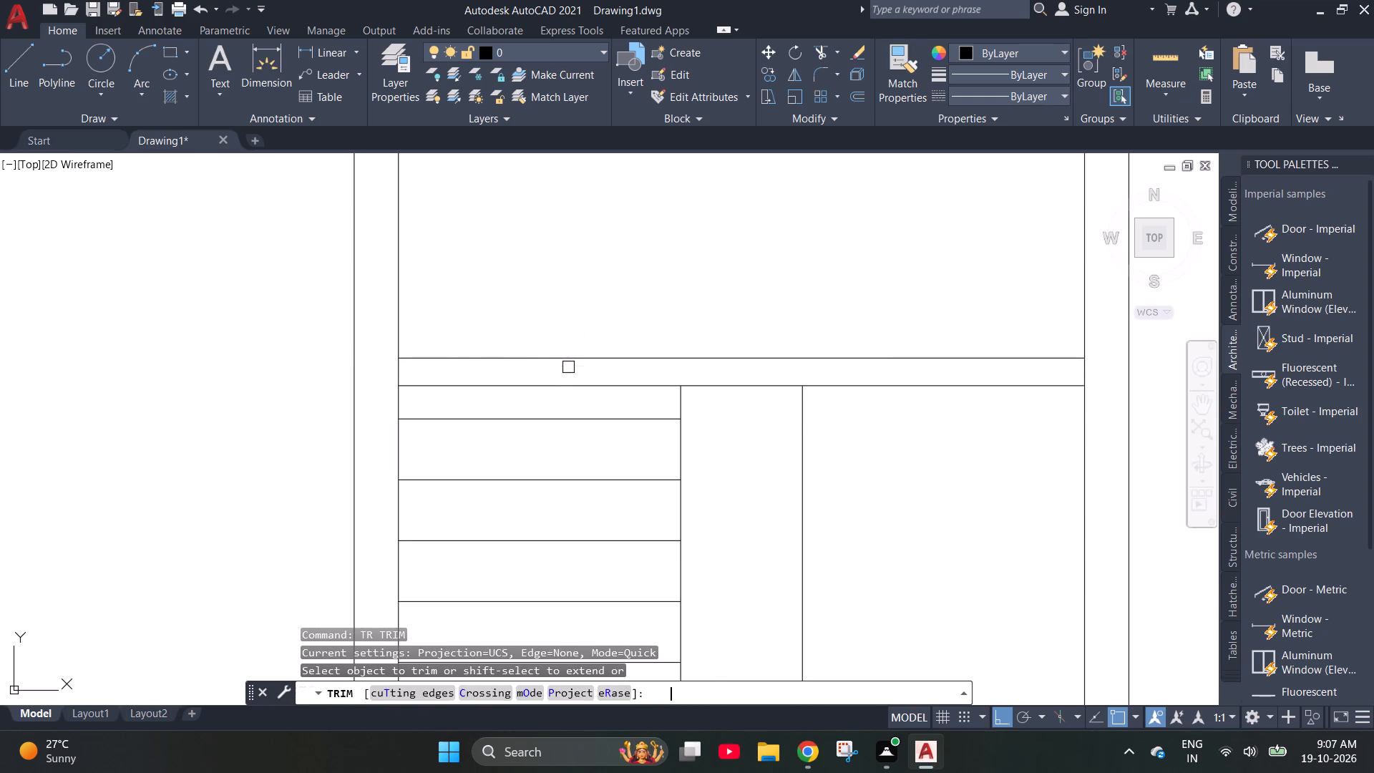
left_click(561, 392)
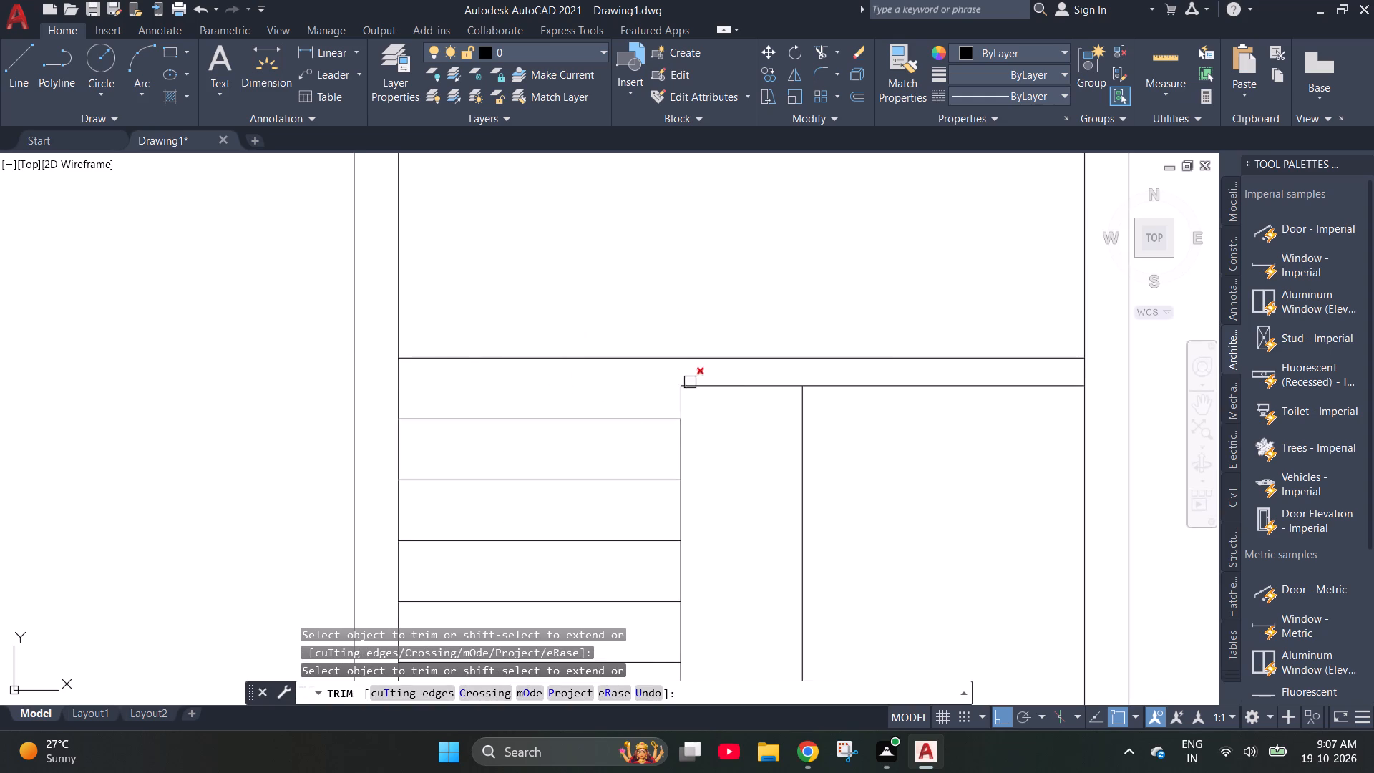
left_click(722, 386)
left_click(824, 389)
left_click(773, 390)
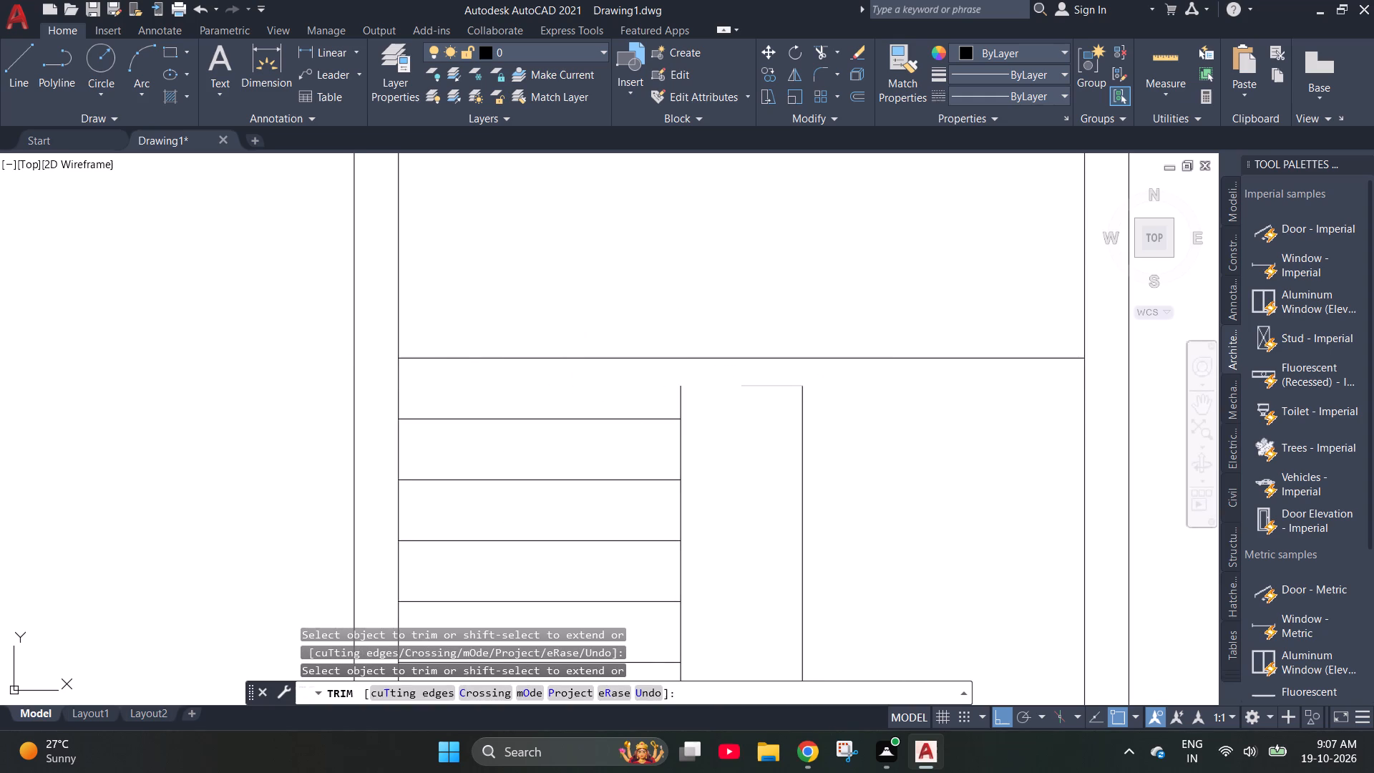
key("Escape")
Extend the two interior vertical lines up to the new landing line.
type("ex")
key("space")
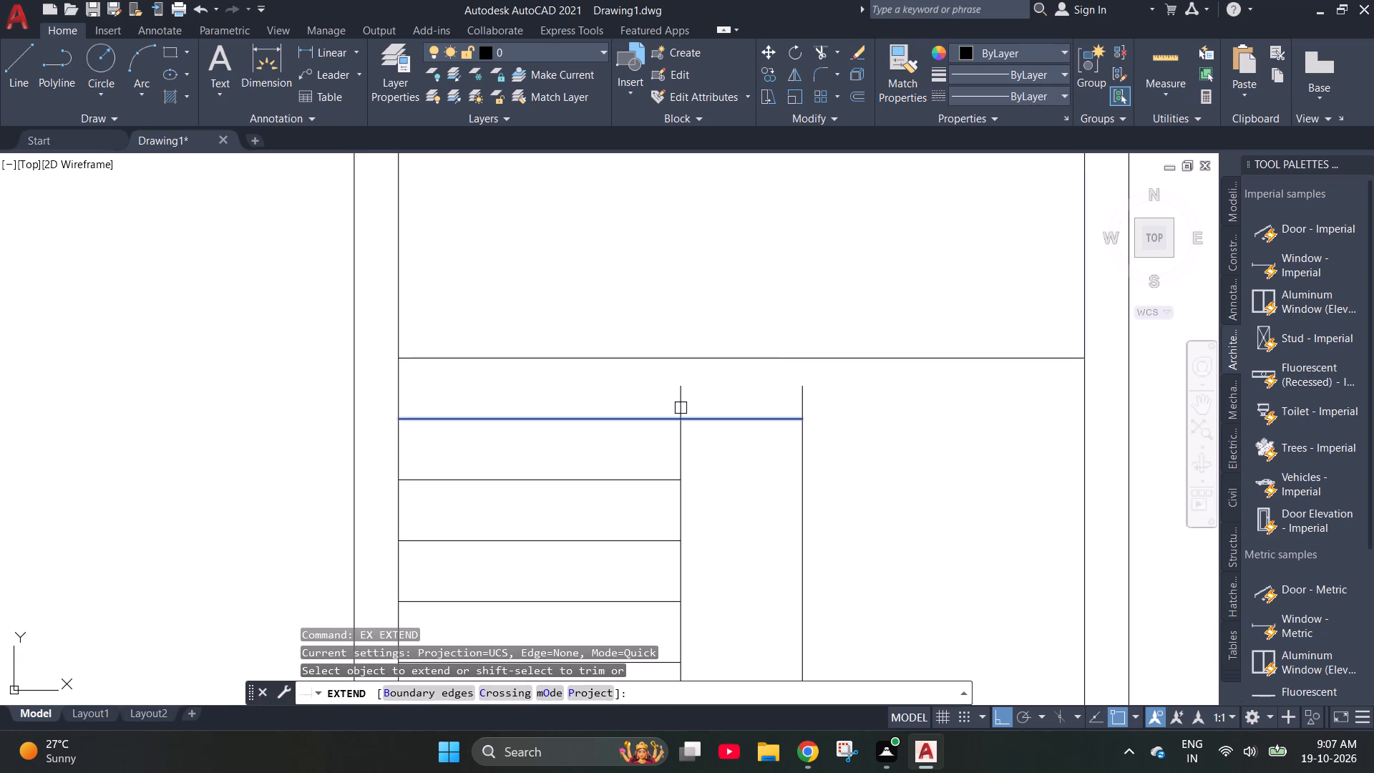
left_click(681, 408)
left_click(805, 437)
key("Escape")
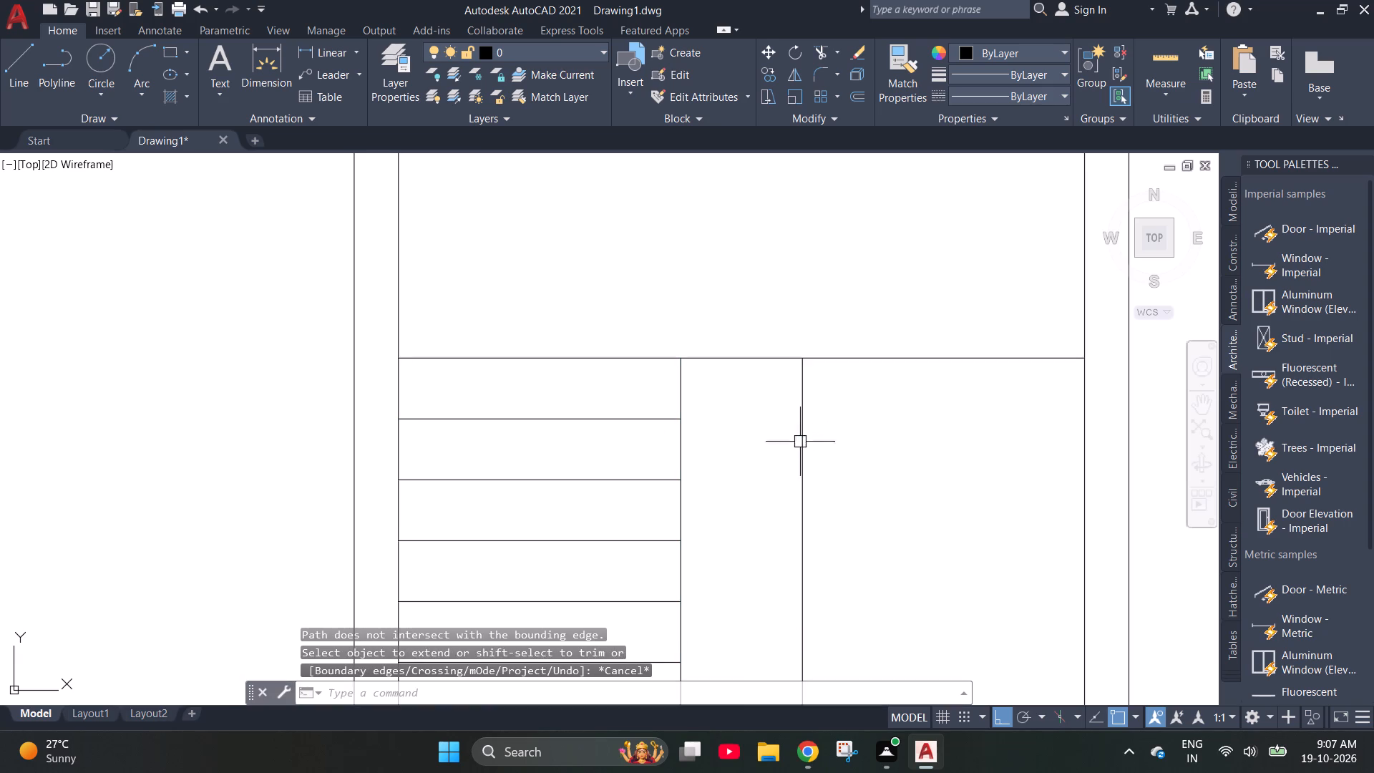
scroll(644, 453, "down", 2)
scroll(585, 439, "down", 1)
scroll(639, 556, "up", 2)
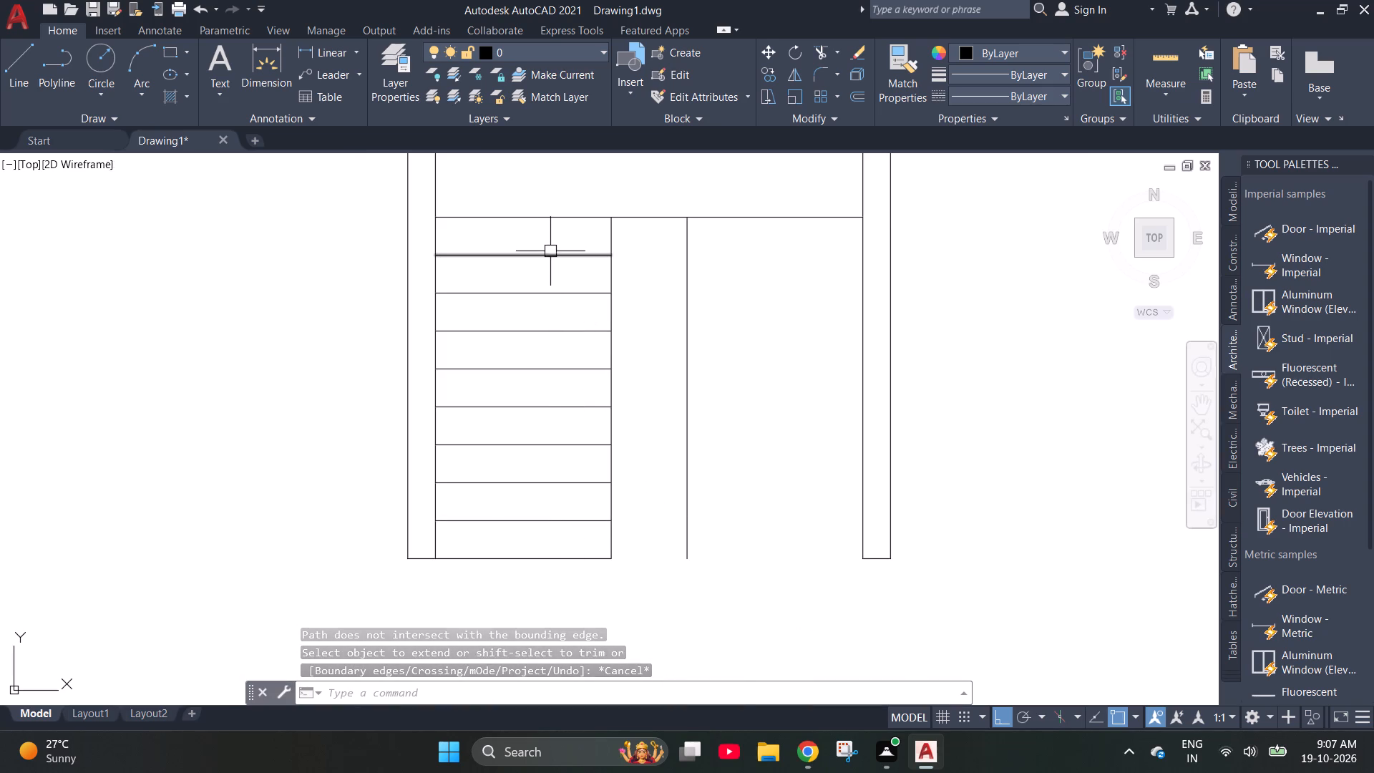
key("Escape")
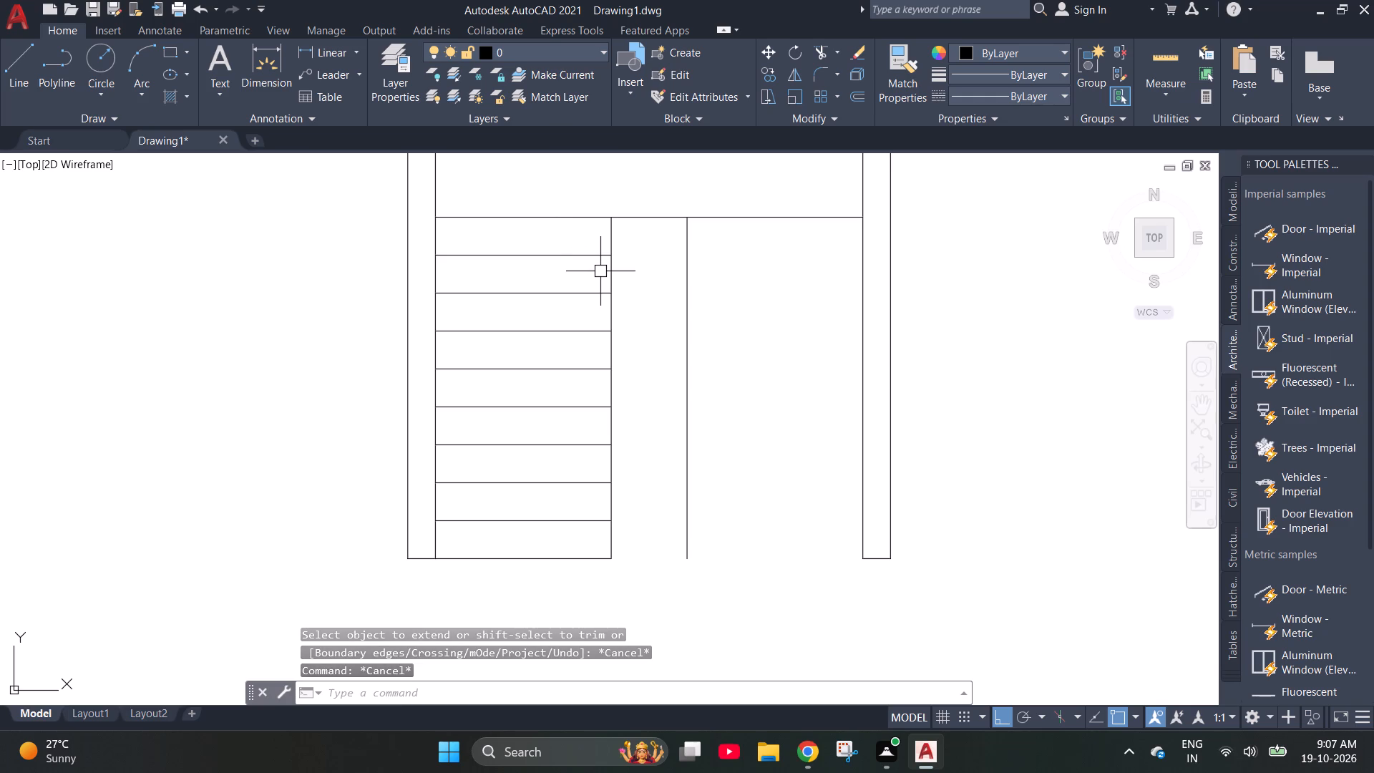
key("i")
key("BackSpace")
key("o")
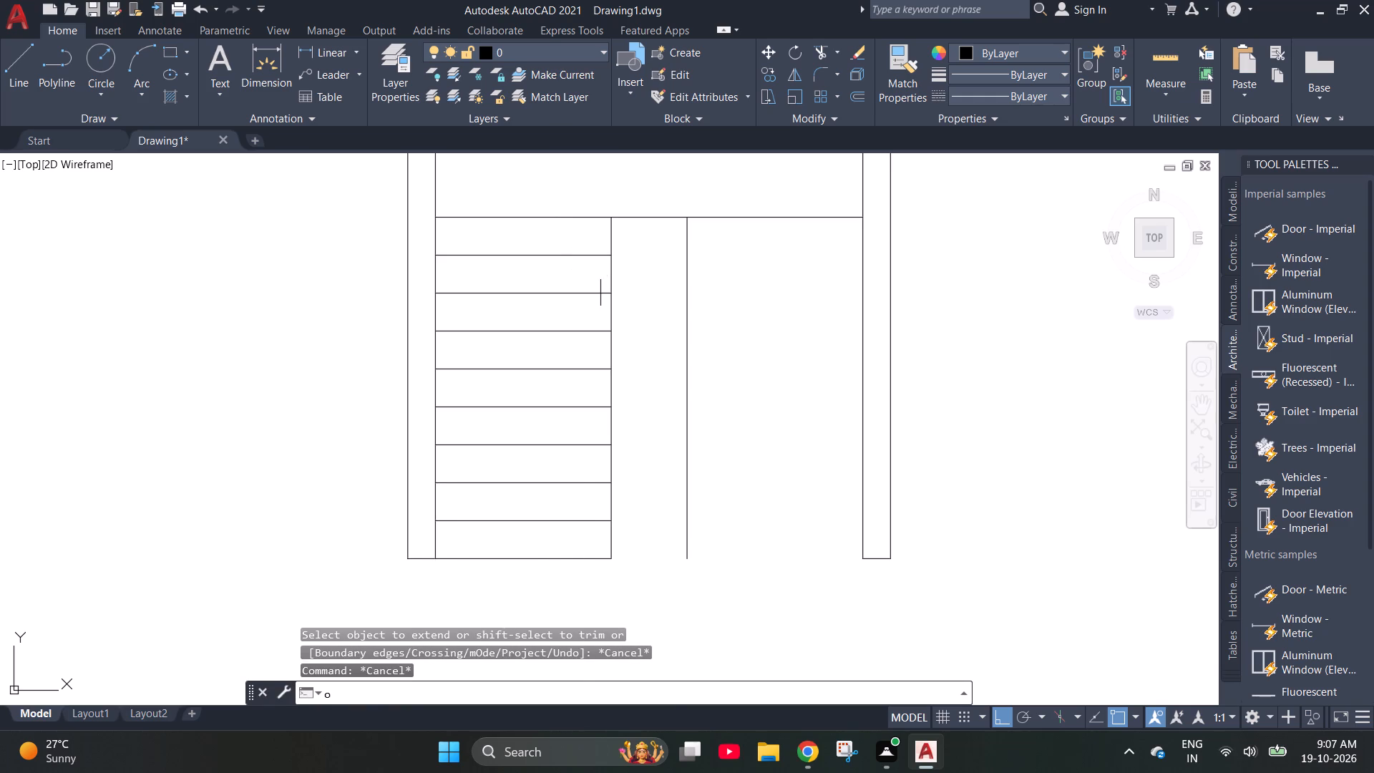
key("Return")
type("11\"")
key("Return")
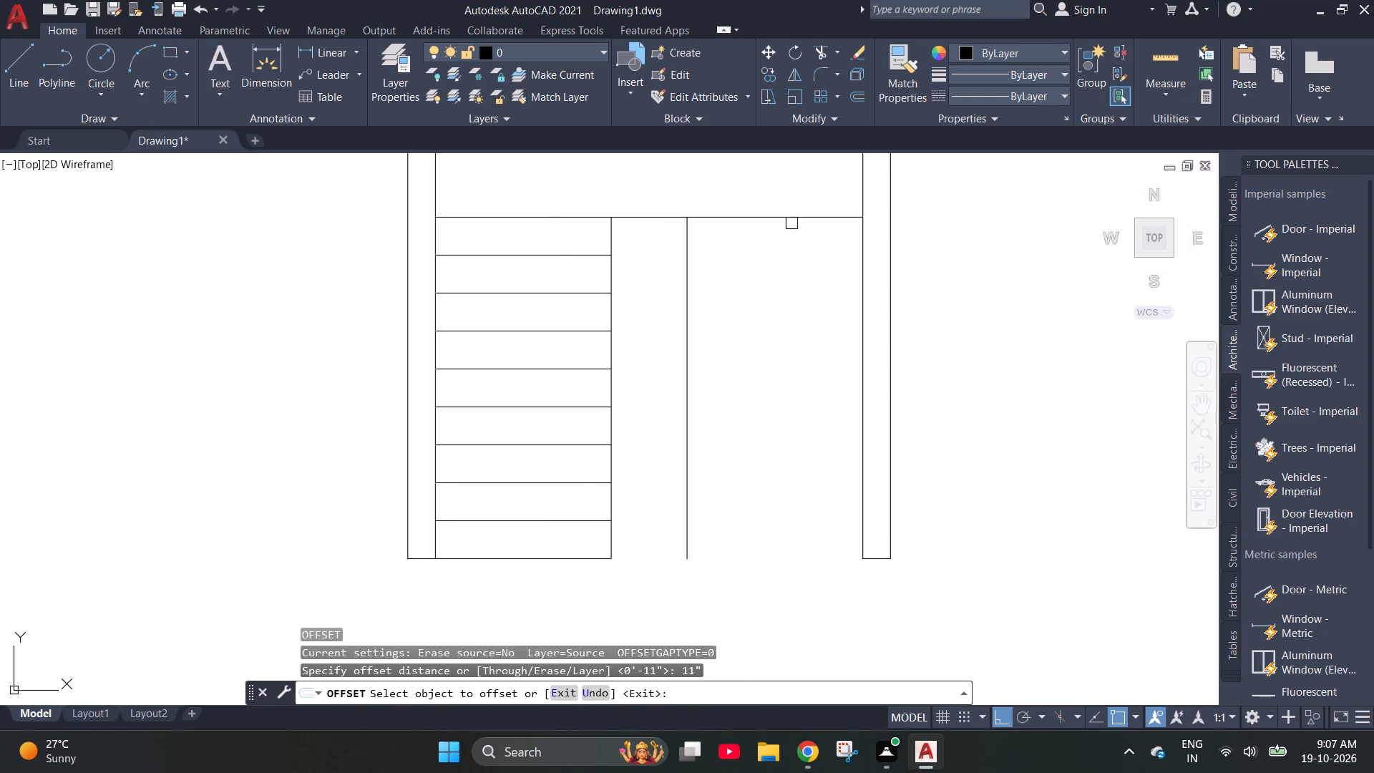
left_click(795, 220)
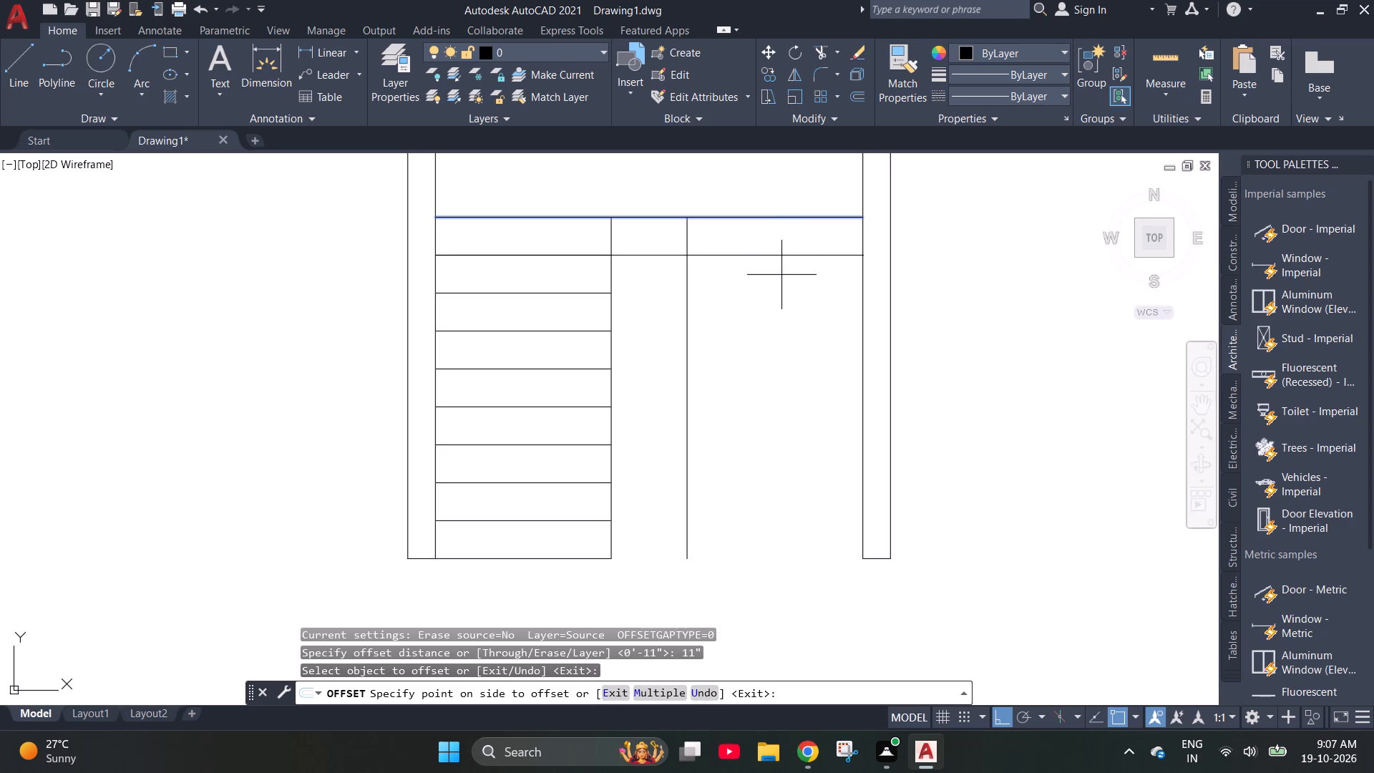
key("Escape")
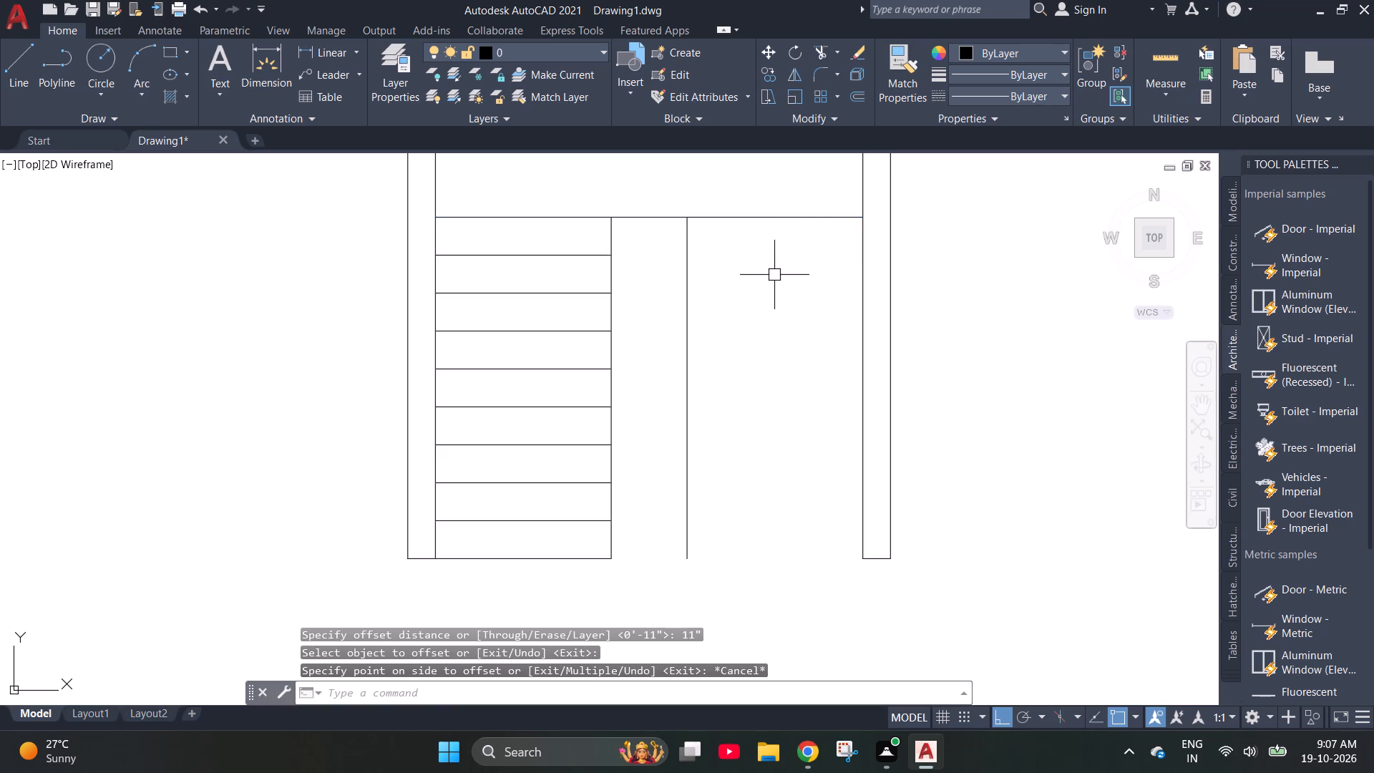
Draw a line along the top of the right bay, from the right interior vertical line to the right wall's inner face.
type("l")
key("space")
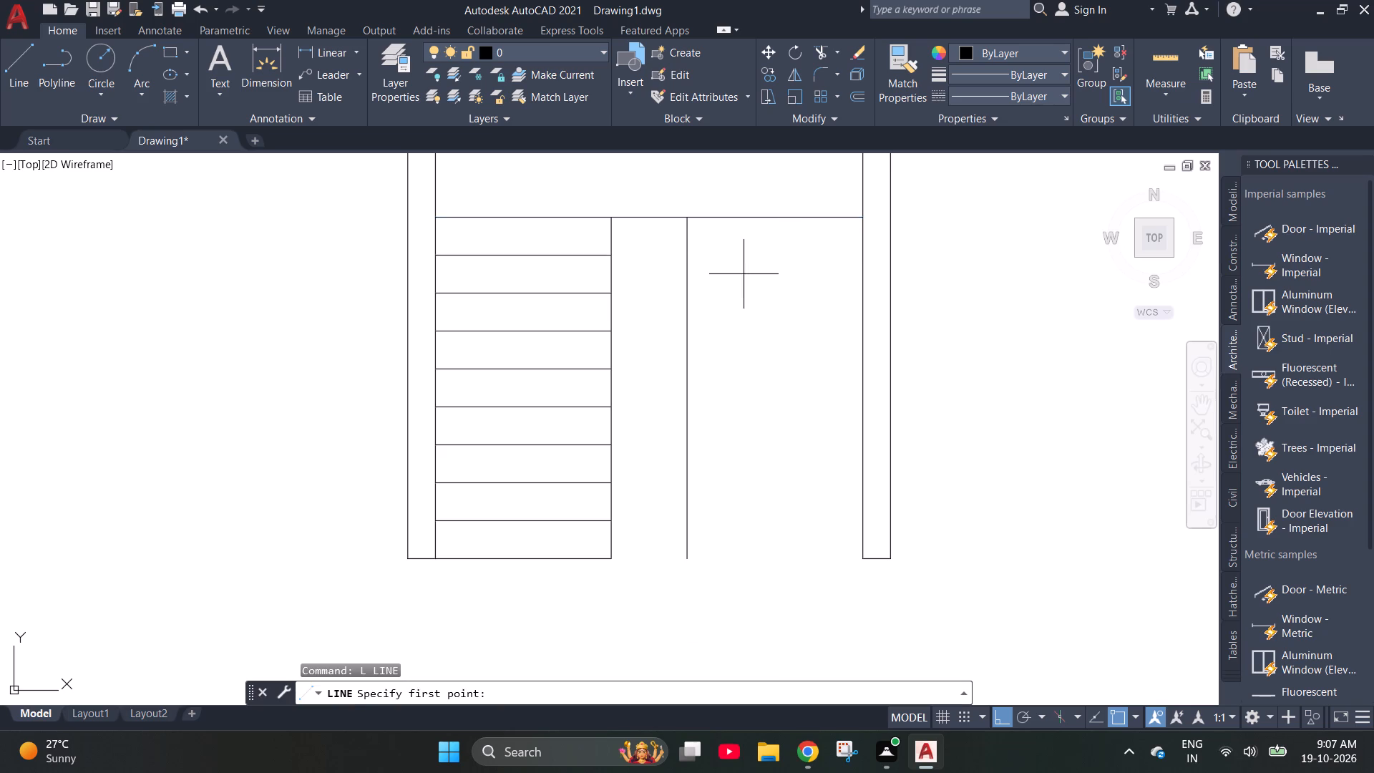
left_click(681, 223)
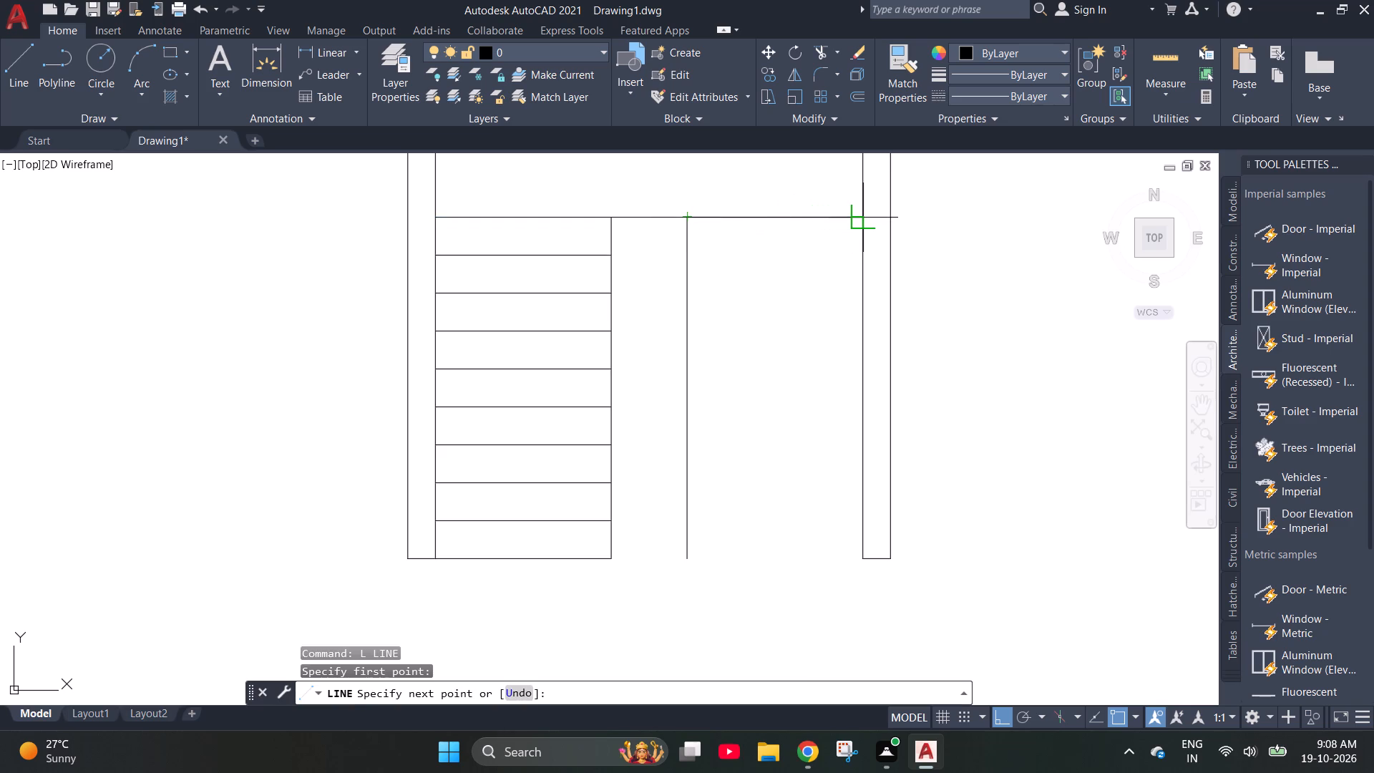
left_click(859, 219)
key("Escape")
Offset the right bay's top line 11" downward eight times to create the right flight's treads.
key("o")
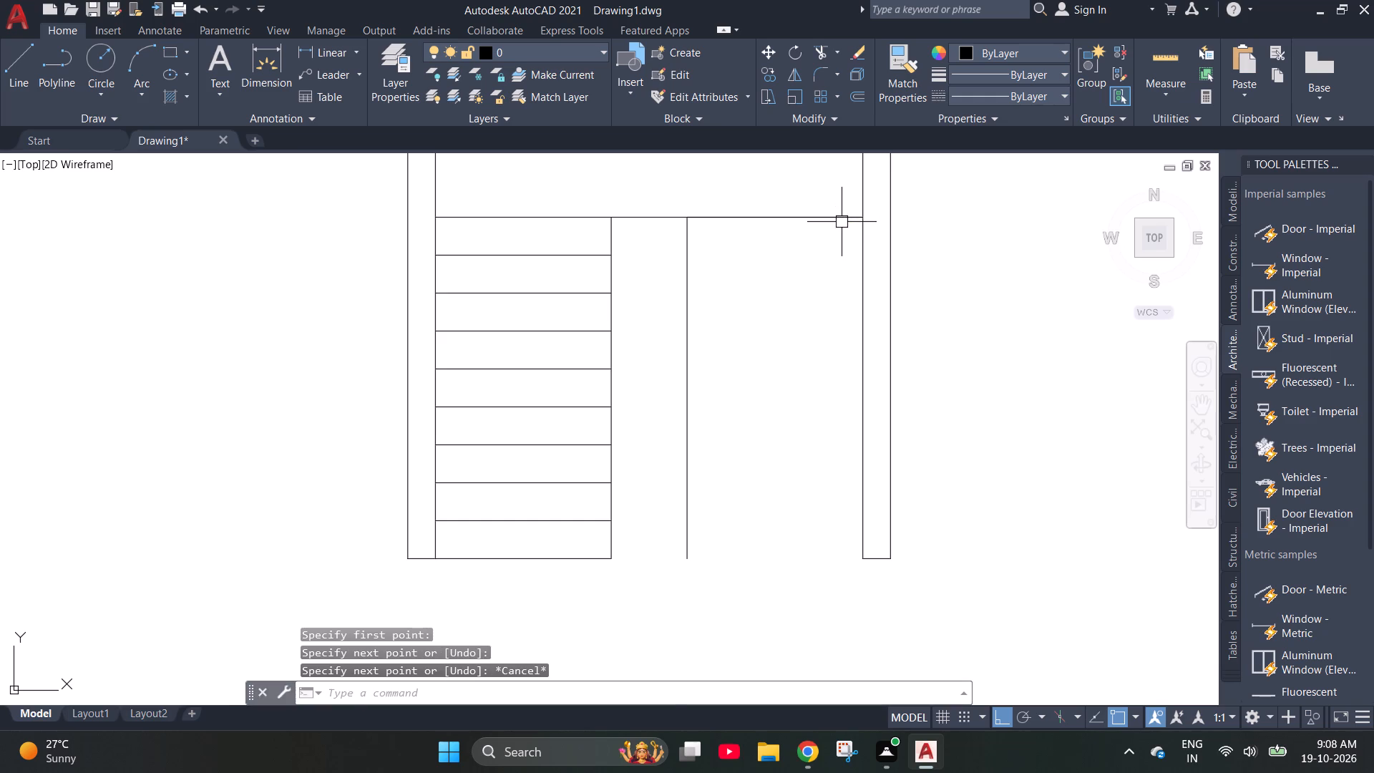
key("Return")
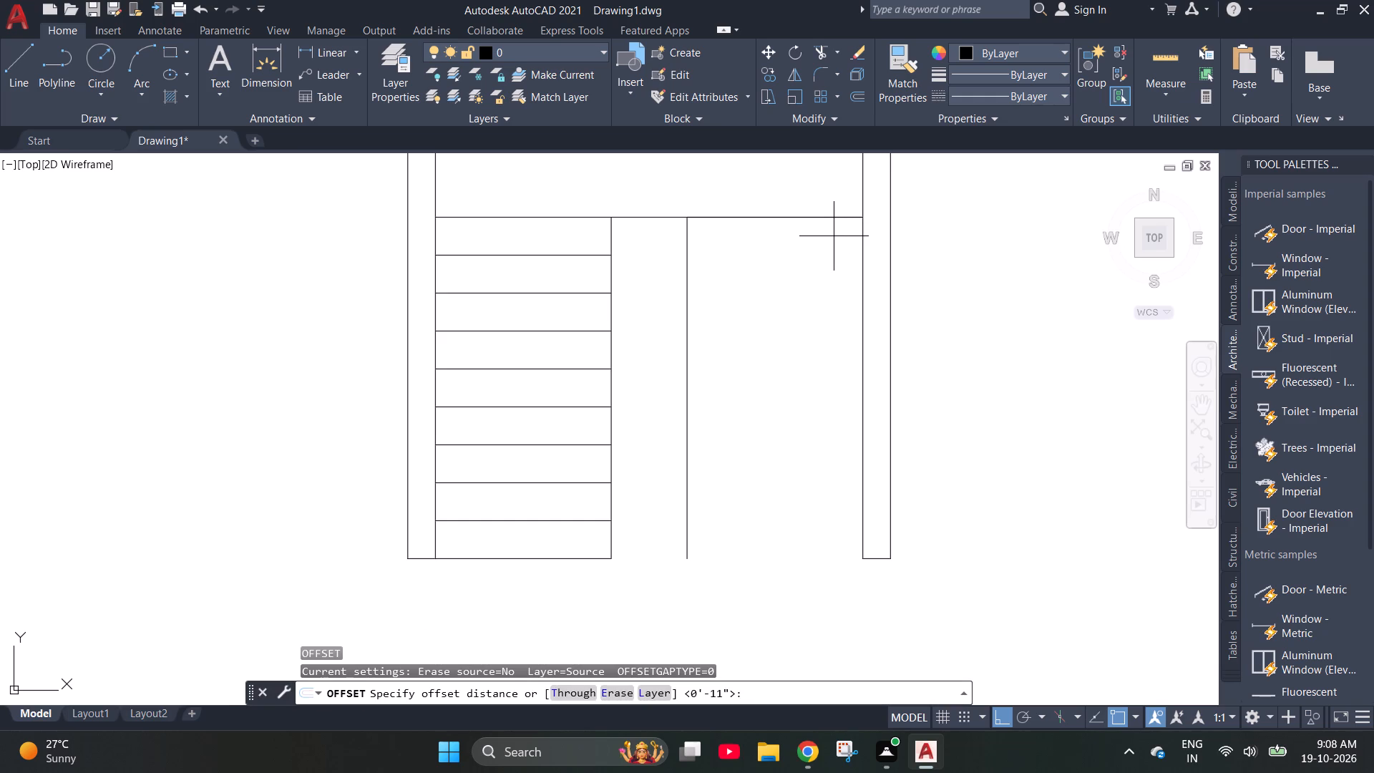
type("11")
key("shift+quotedbl")
key("Return")
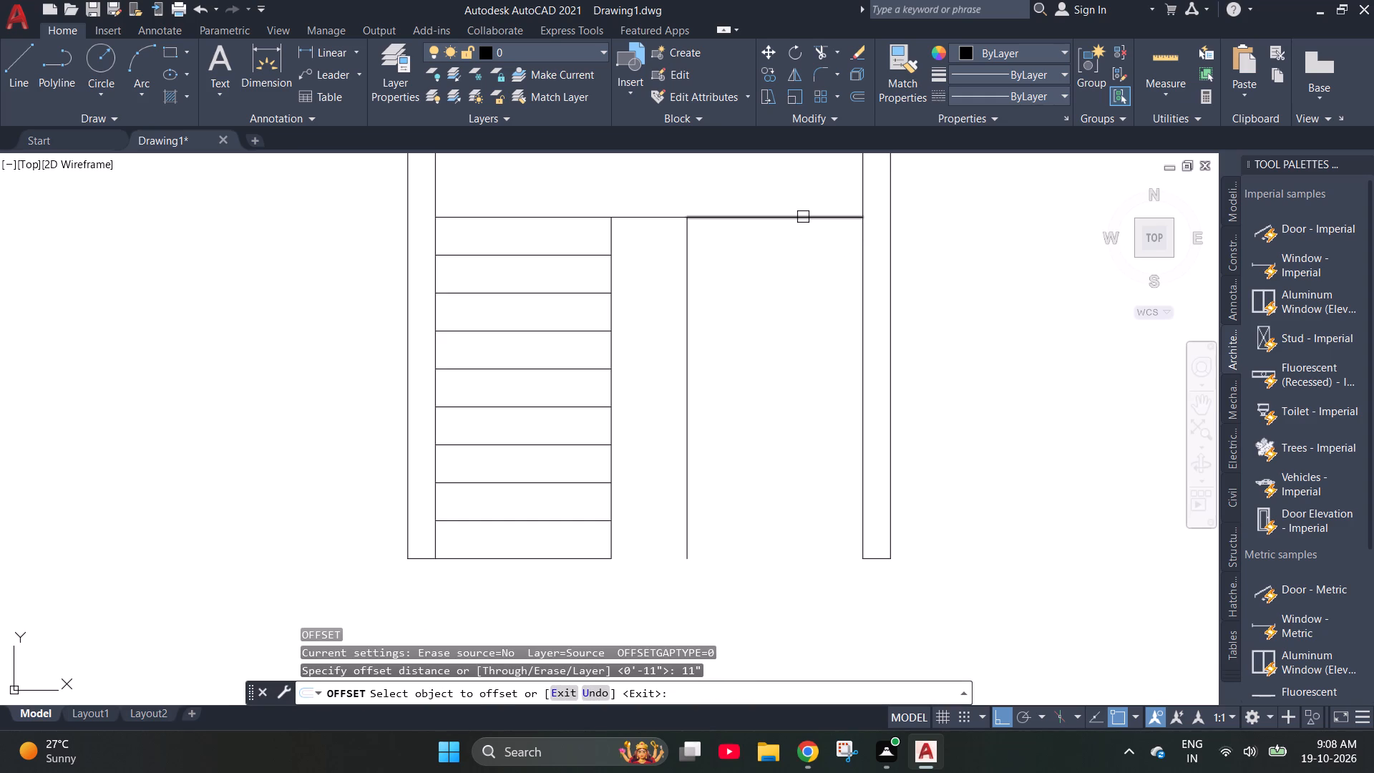
left_click(803, 217)
type("m")
key("space")
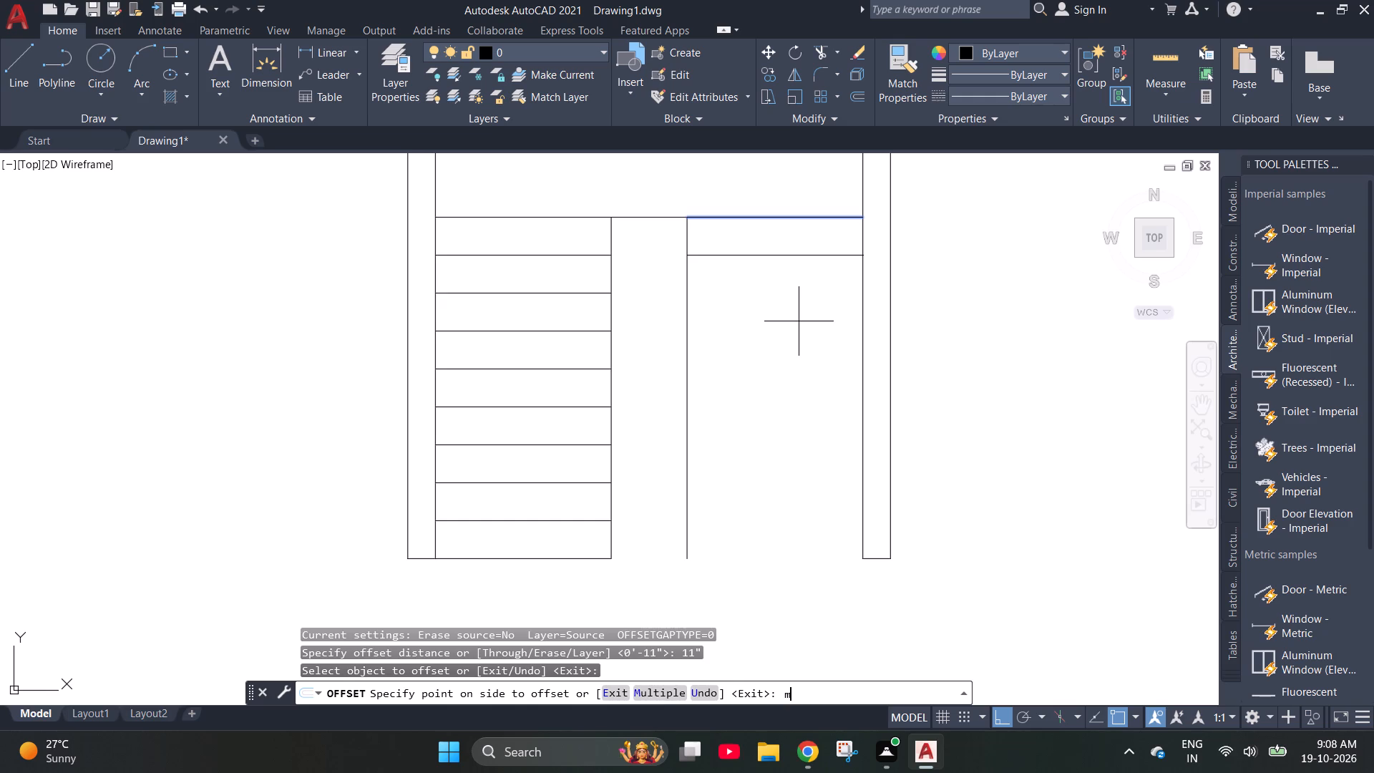
left_click(799, 321)
left_click(774, 313)
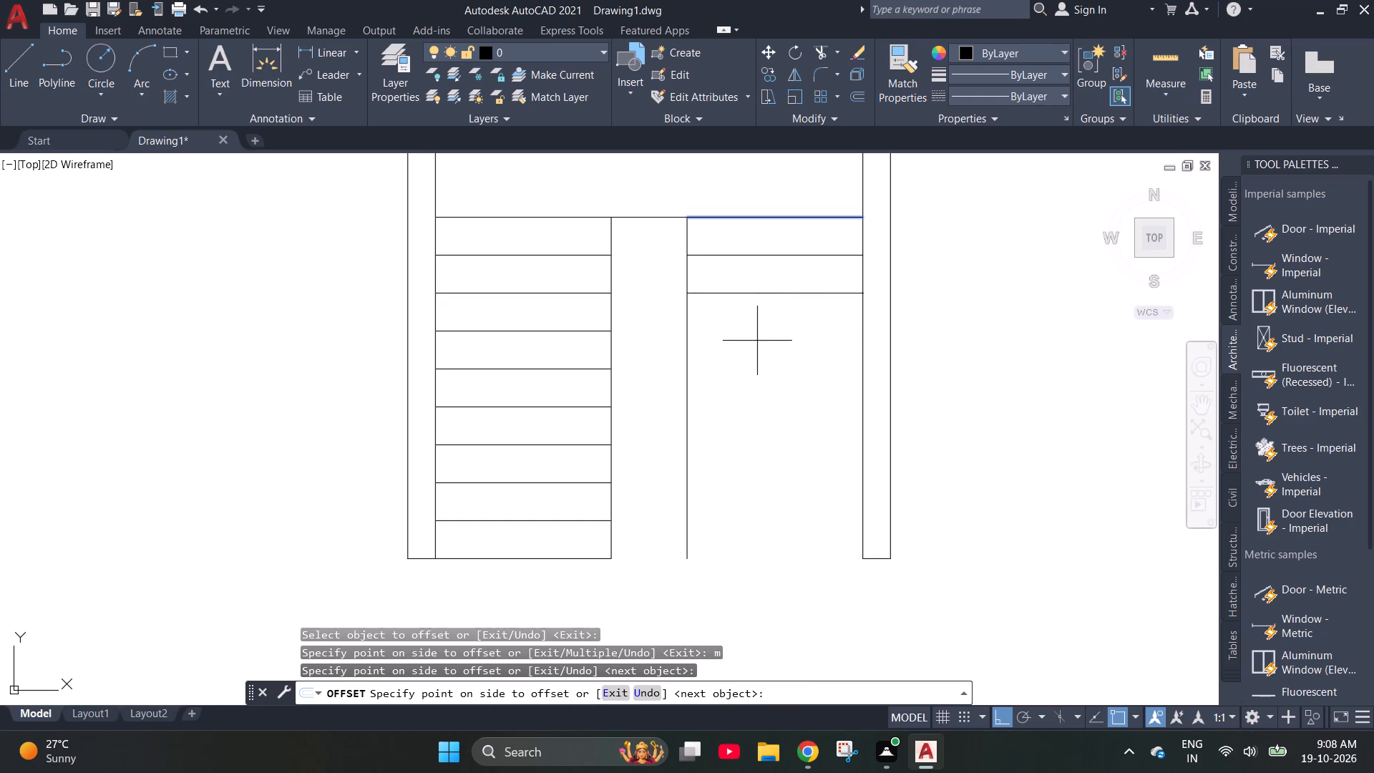
left_click(757, 341)
left_click(761, 365)
left_click(761, 386)
left_click(761, 415)
left_click(766, 454)
left_click(766, 480)
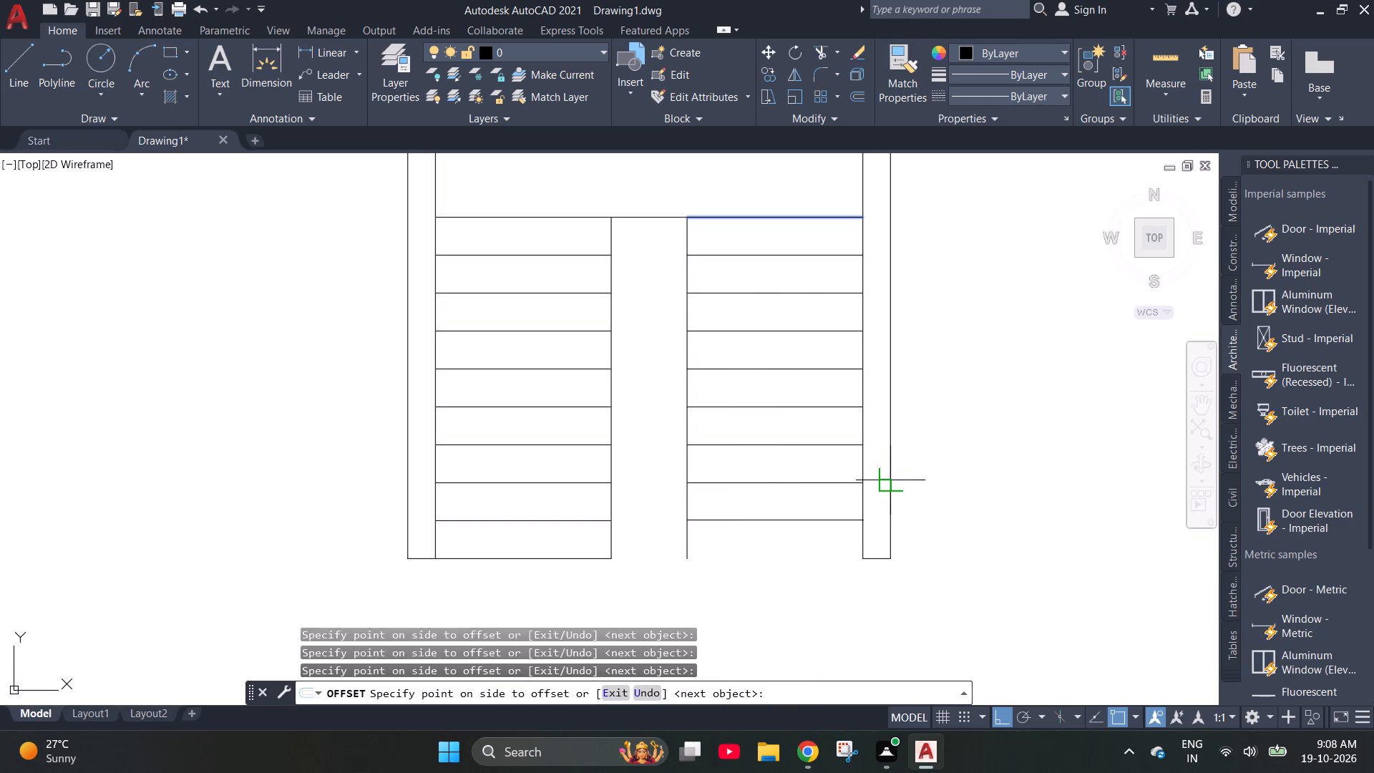
left_click(814, 592)
key("Escape")
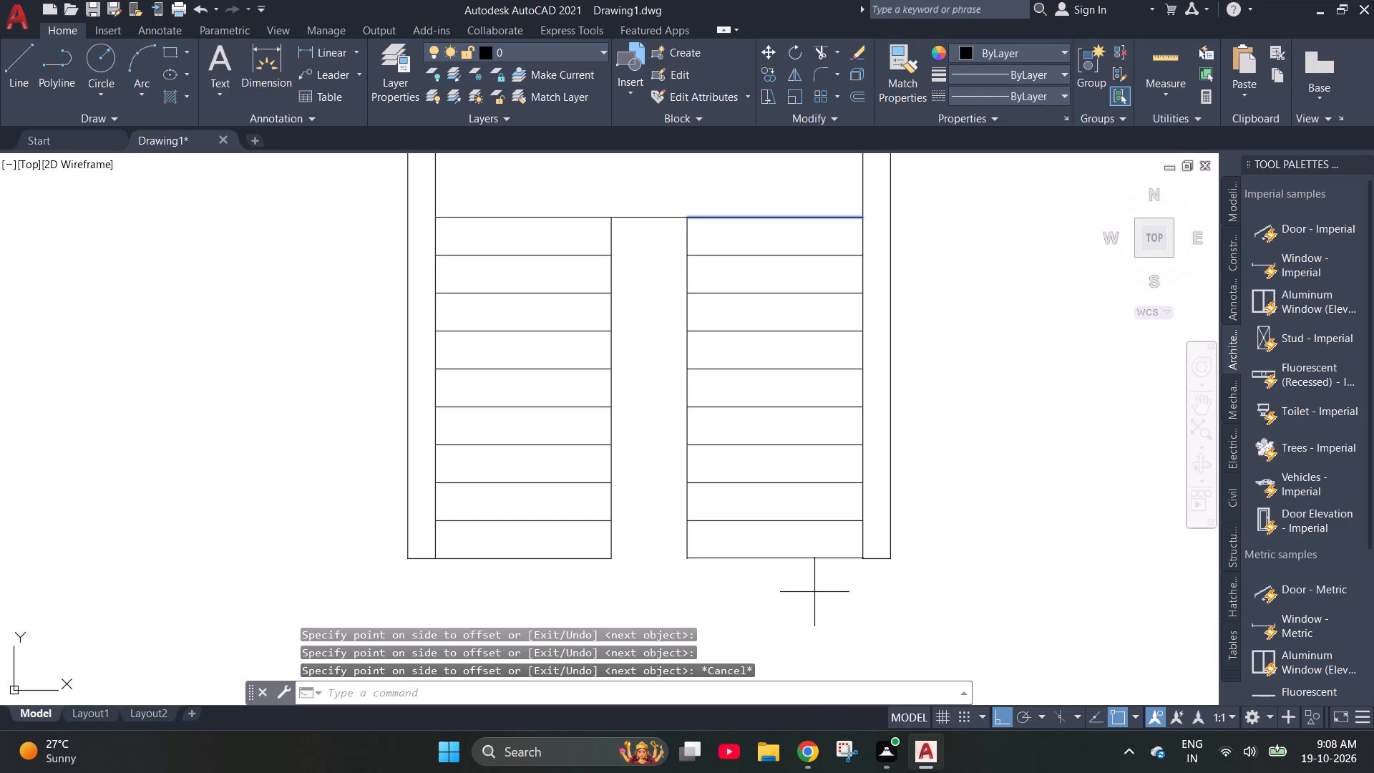
Trim the right interior vertical line, the right wall's inner face and its bottom end line below the last right tread.
key("t")
key("r")
key("space")
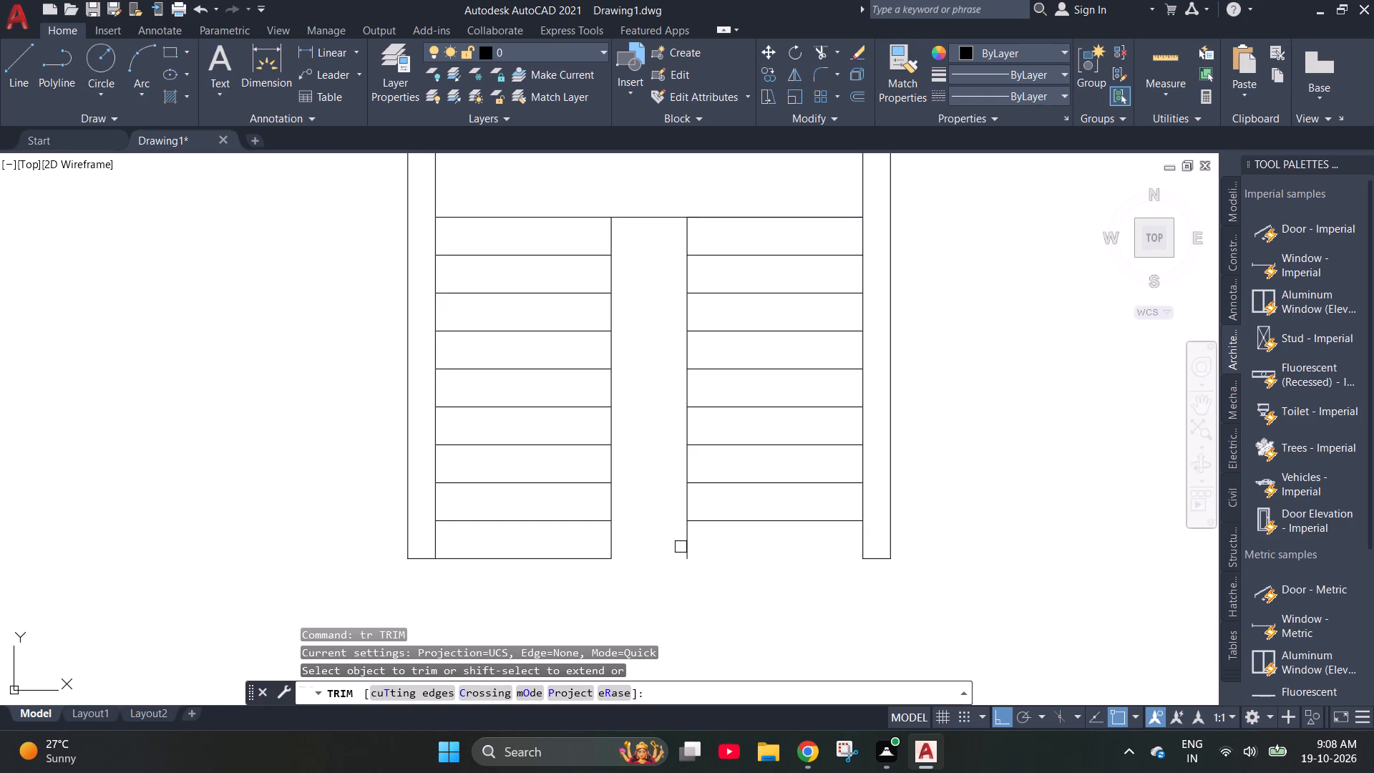
left_click(693, 547)
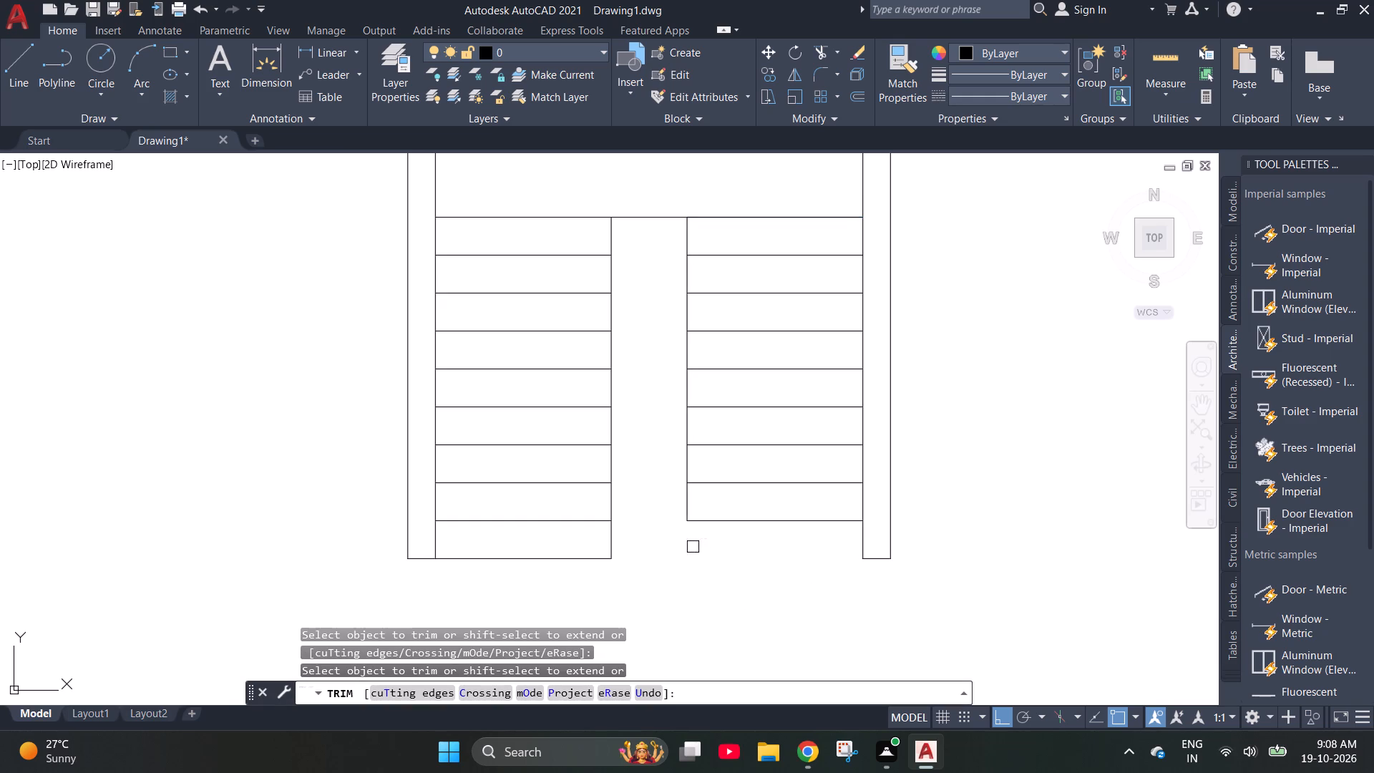
left_click(860, 539)
left_click(864, 557)
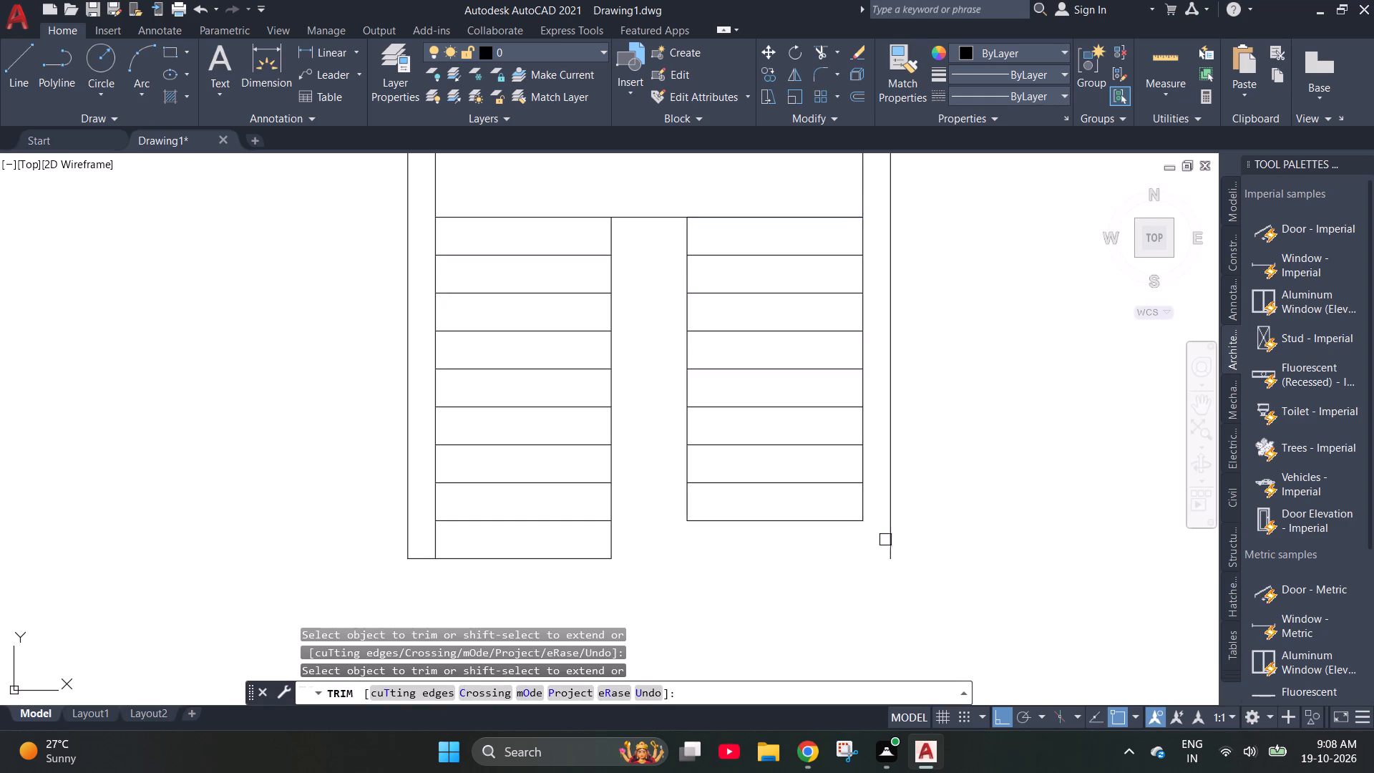
key("Escape")
Extend the last right tread line across to the right wall's outer face.
type("ex")
key("space")
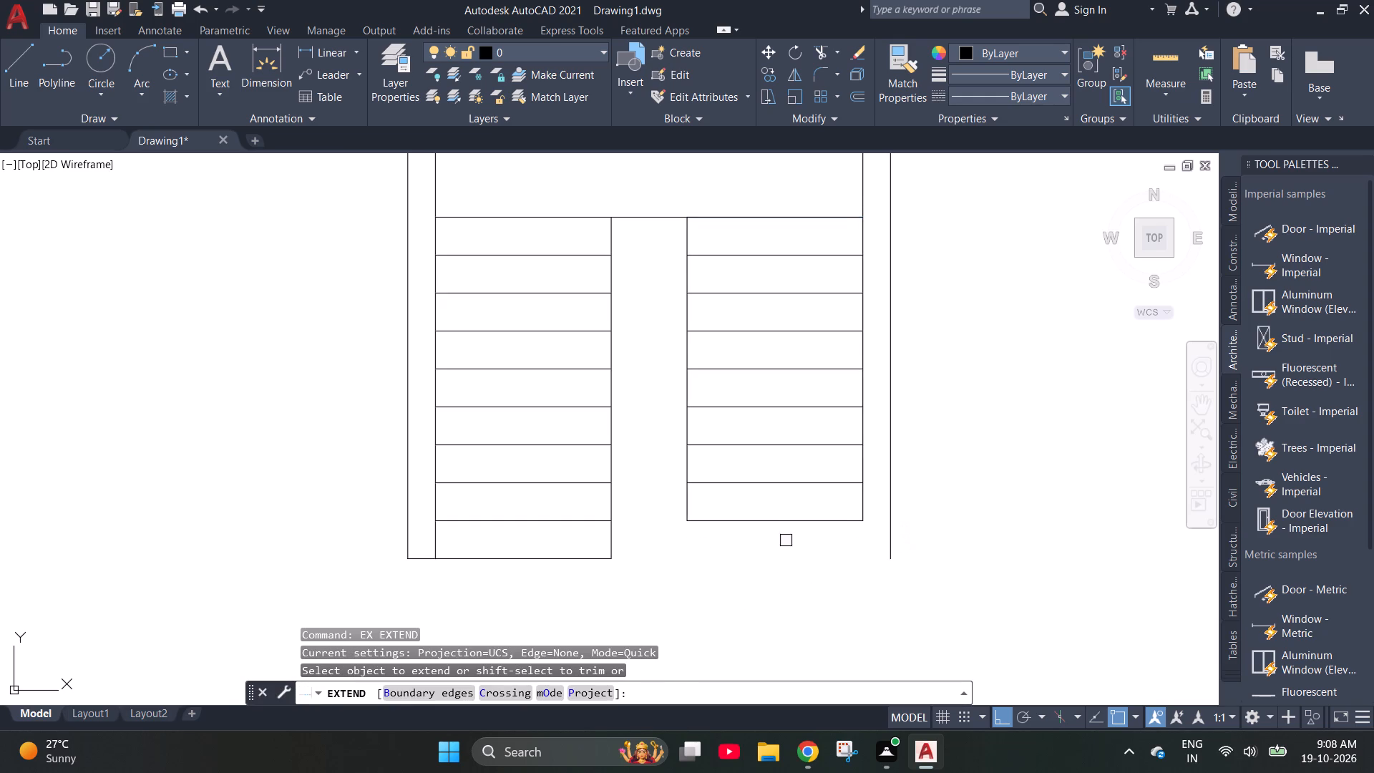
left_click(776, 519)
key("Escape")
Trim the right wall's outer face below the extended last tread line.
type("tr")
key("space")
left_click(895, 547)
scroll(496, 530, "down", 1)
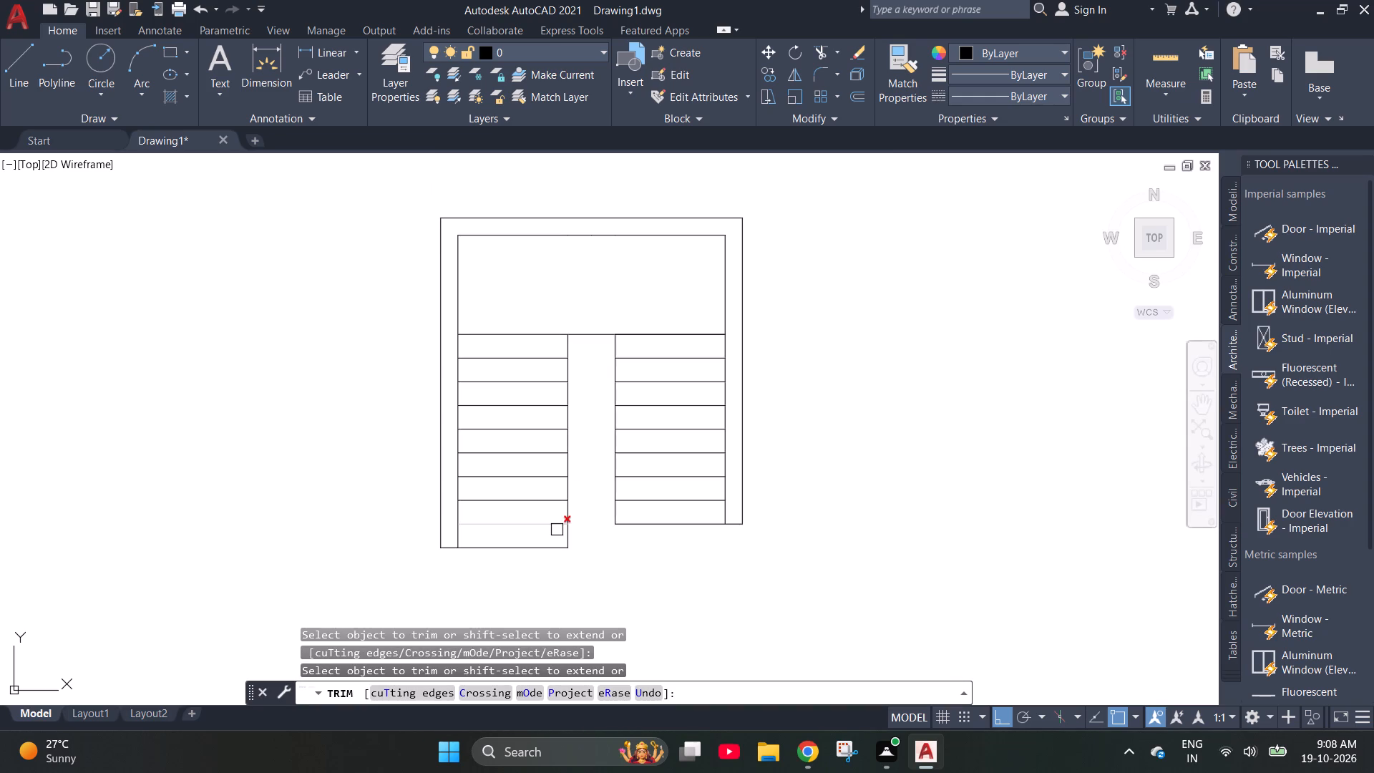
key("Escape")
Extend the two interior vertical lines up through the landing to the top wall's inner face.
type("ex")
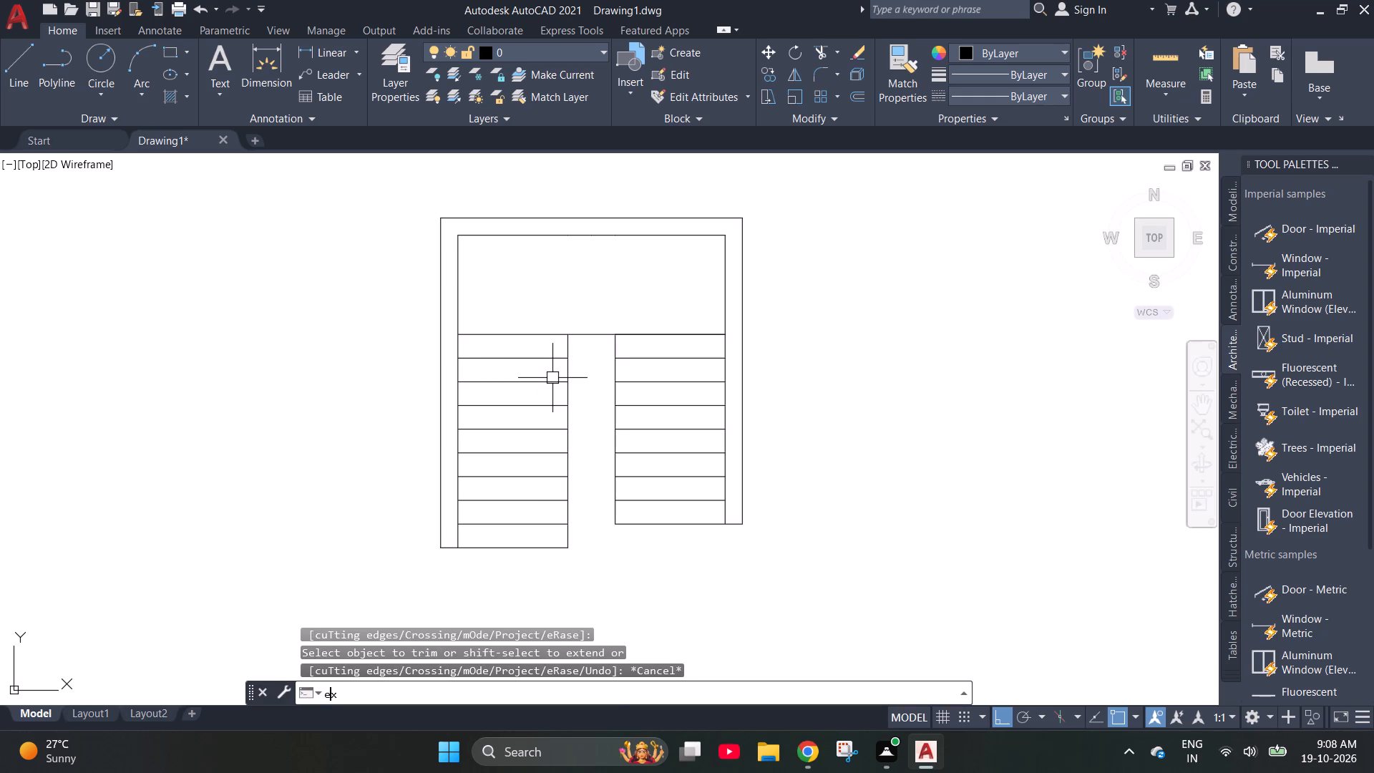
key("space")
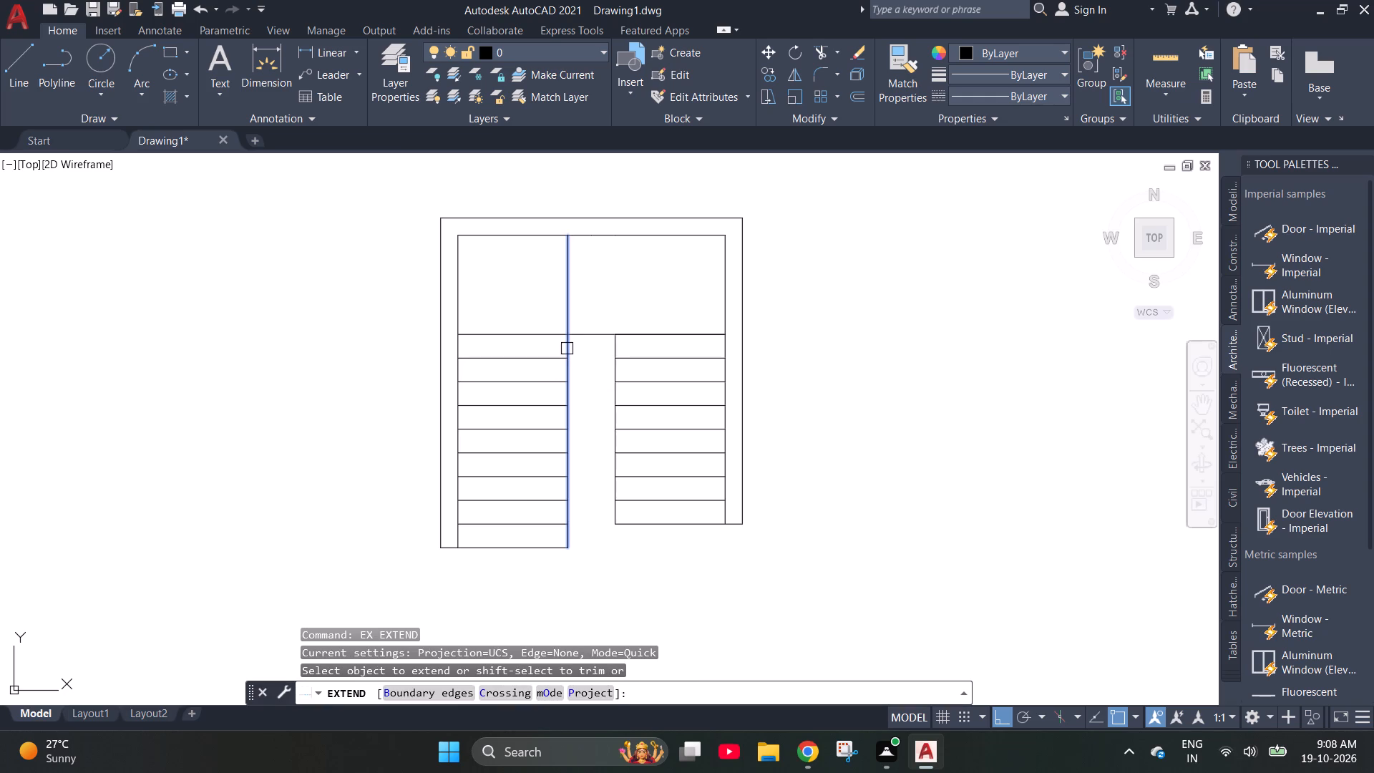
left_click(567, 349)
left_click(618, 350)
key("Escape")
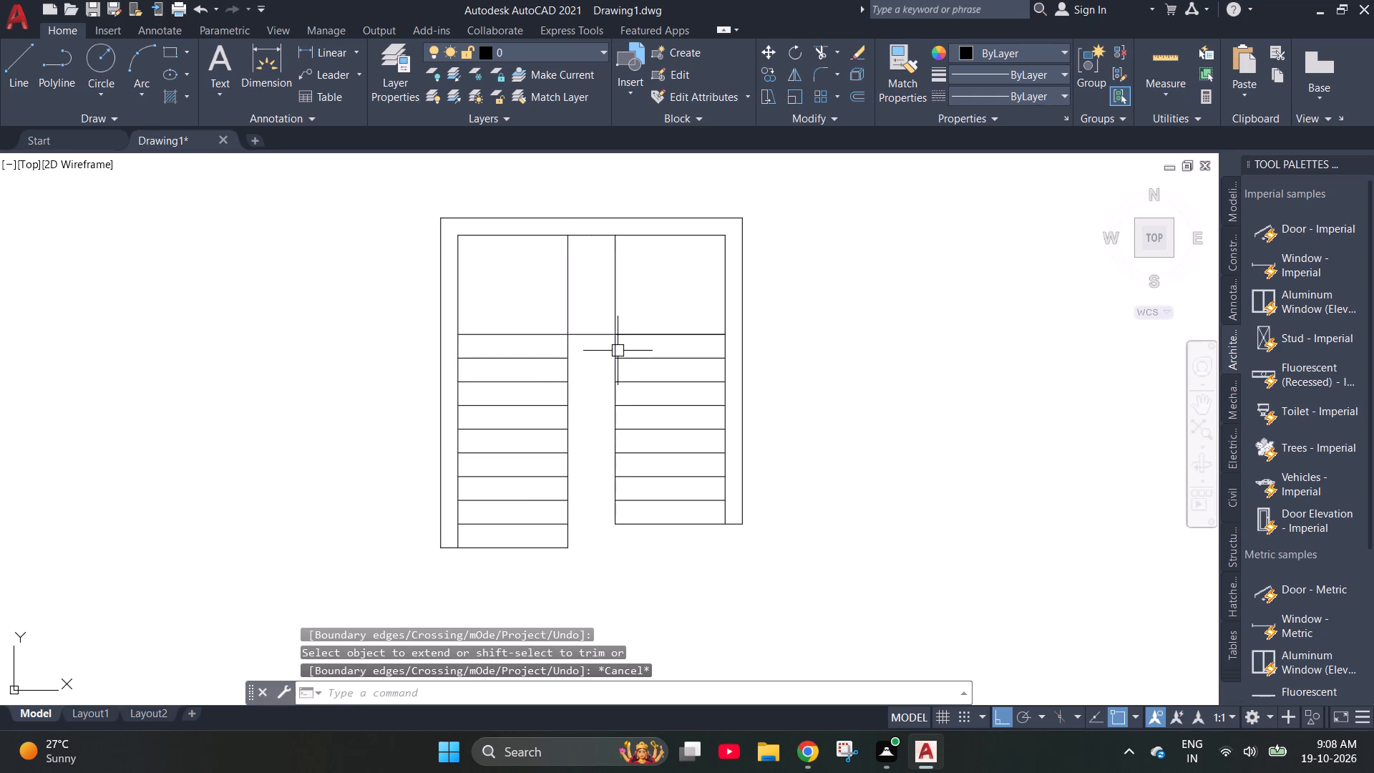
Offset the left interior vertical line 11" to the right, into the gap between the flights.
key("o")
key("Return")
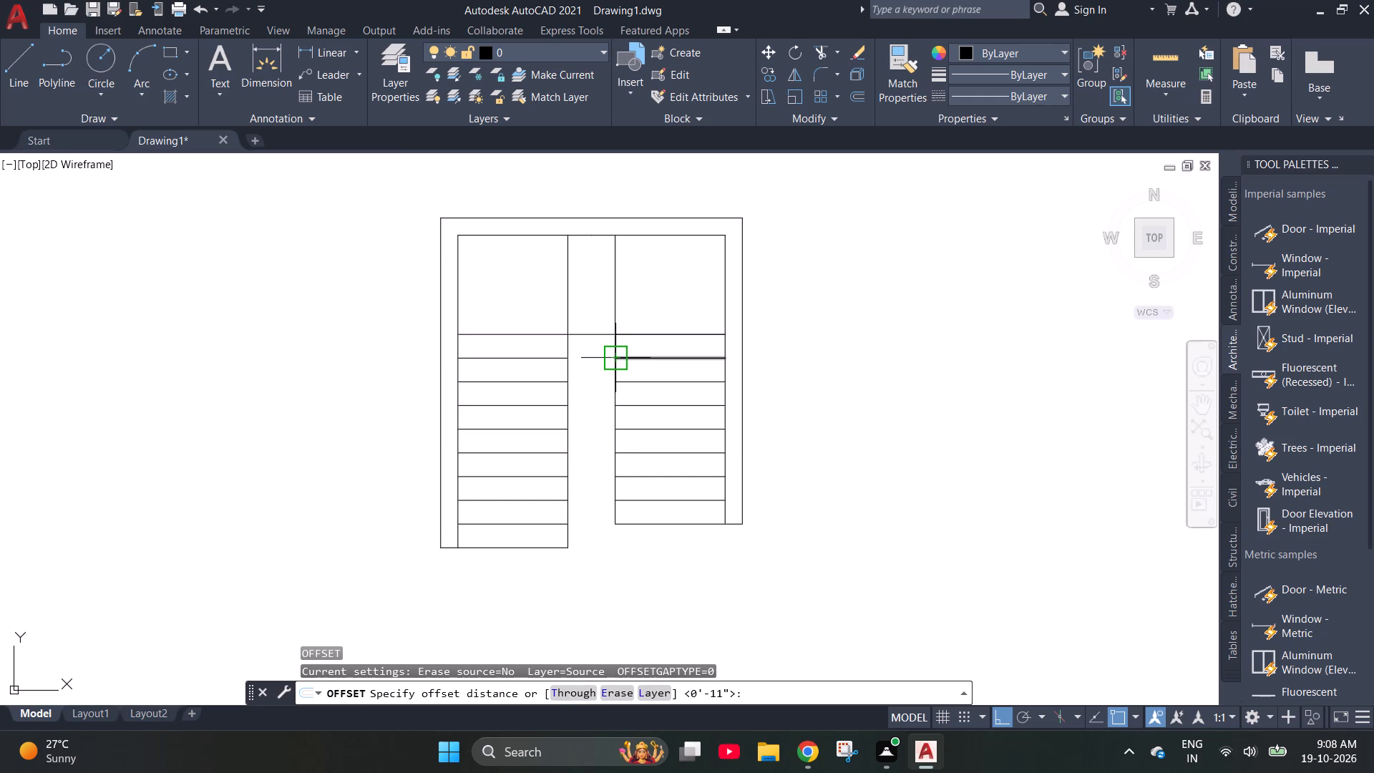
type("11")
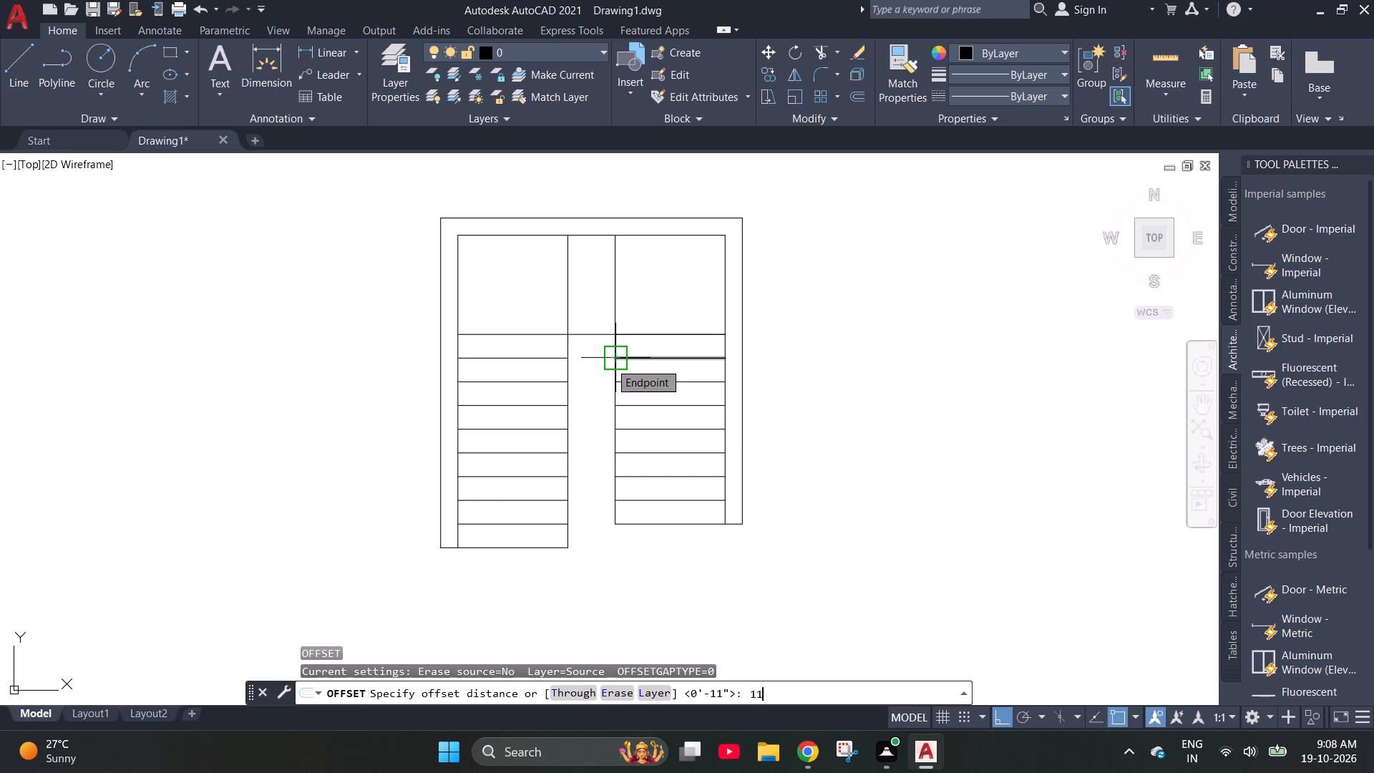
key("shift+quotedbl")
key("Return")
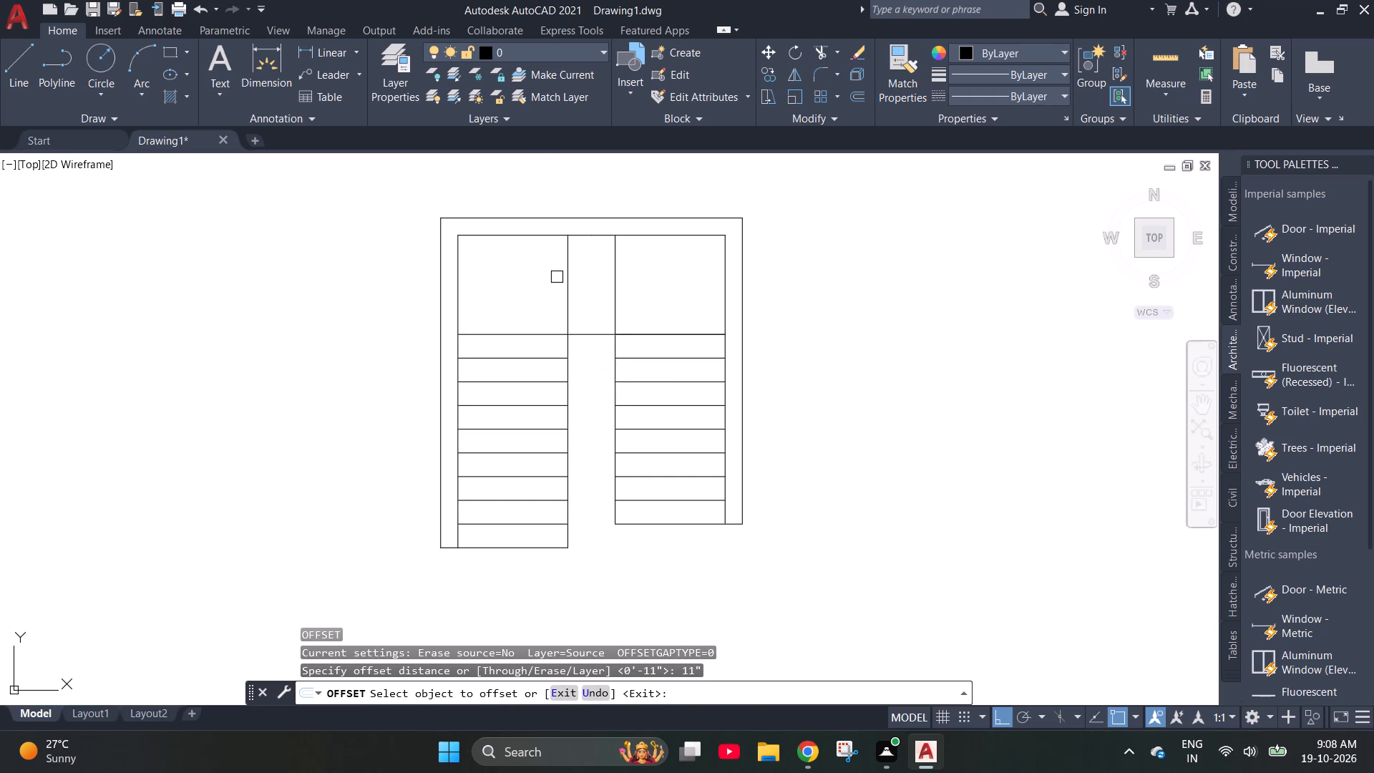
left_click(566, 278)
left_click(590, 278)
key("Escape")
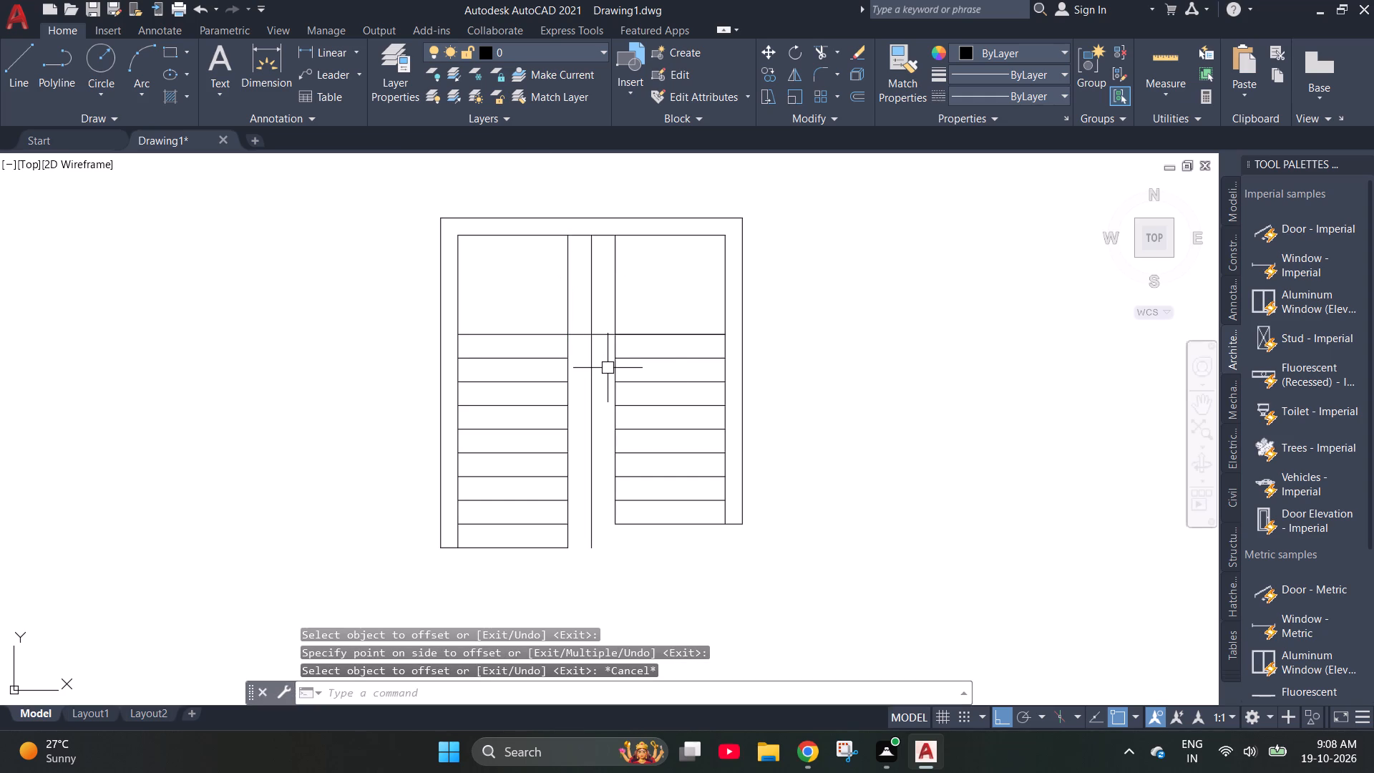
Trim the middle vertical line below the landing line, keeping its part inside the landing.
key("t")
key("r")
key("space")
left_click(598, 369)
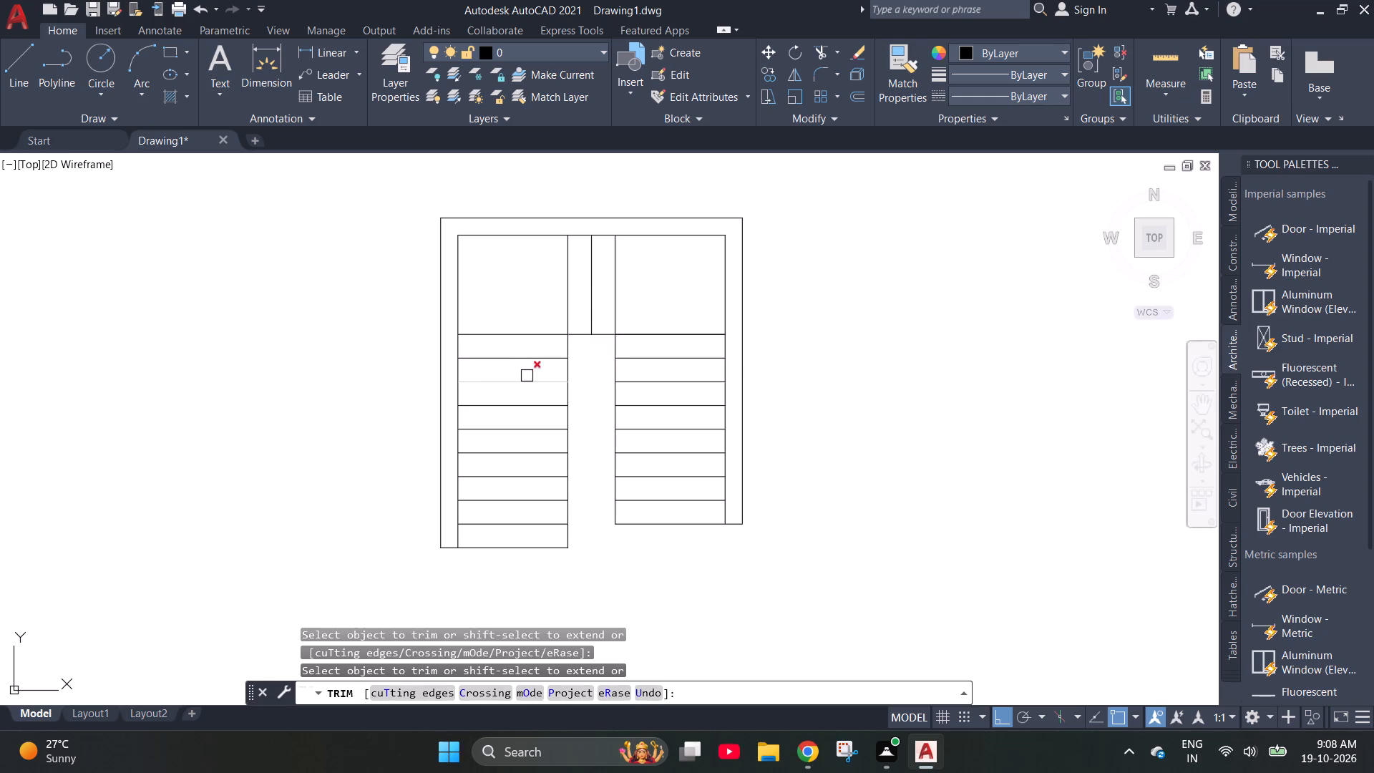
scroll(507, 361, "down", 1)
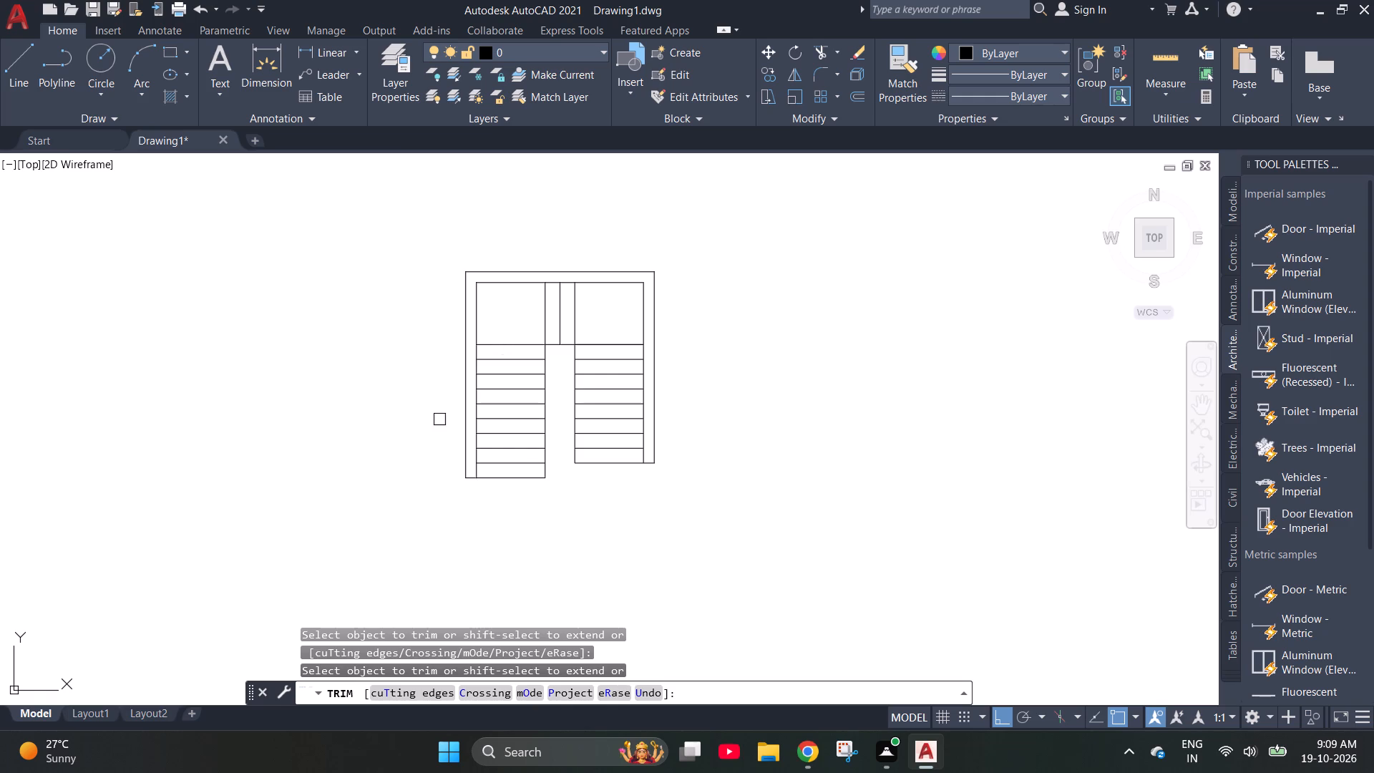
key("Escape")
key("Escape")
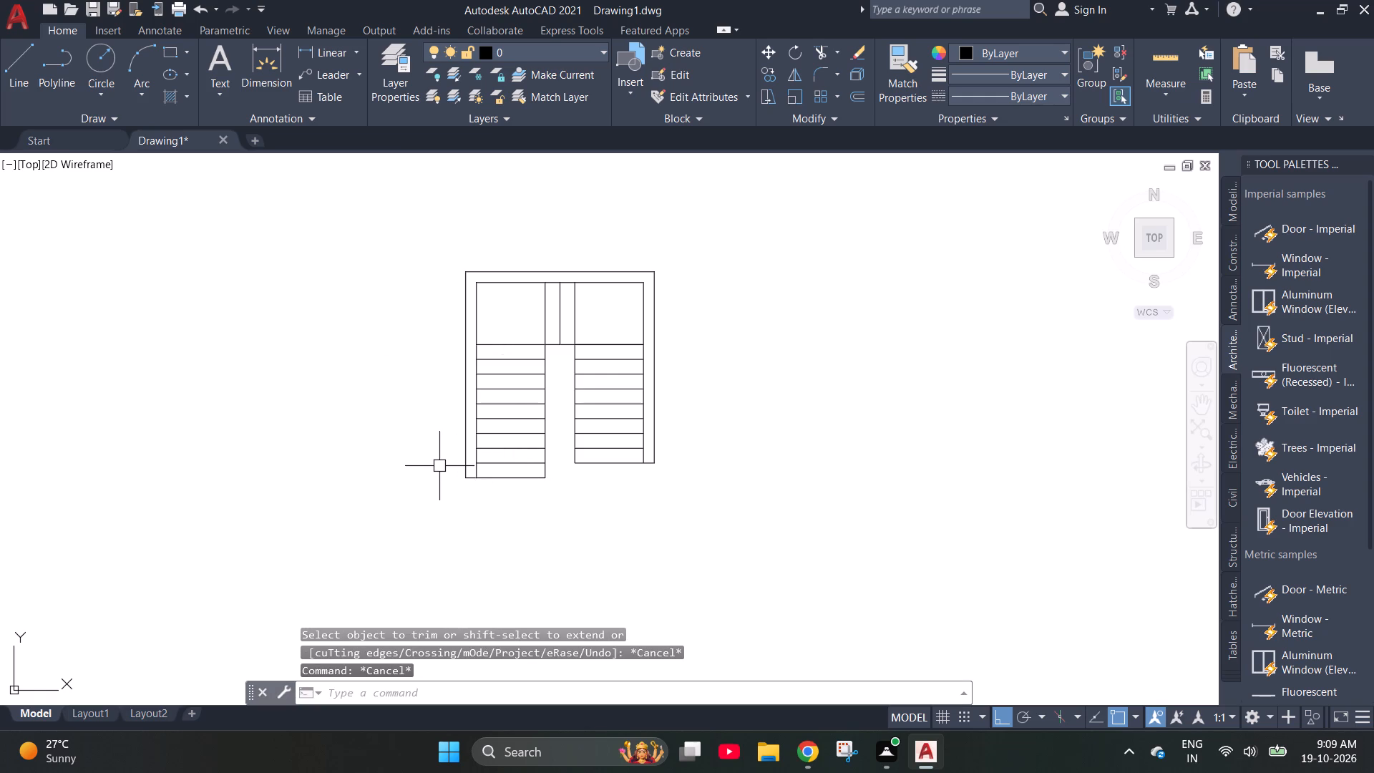
Dimension the full height of the left wall's outer face, with the dimension placed left of the plan.
left_click_drag(410, 369, 398, 170)
left_click(266, 58)
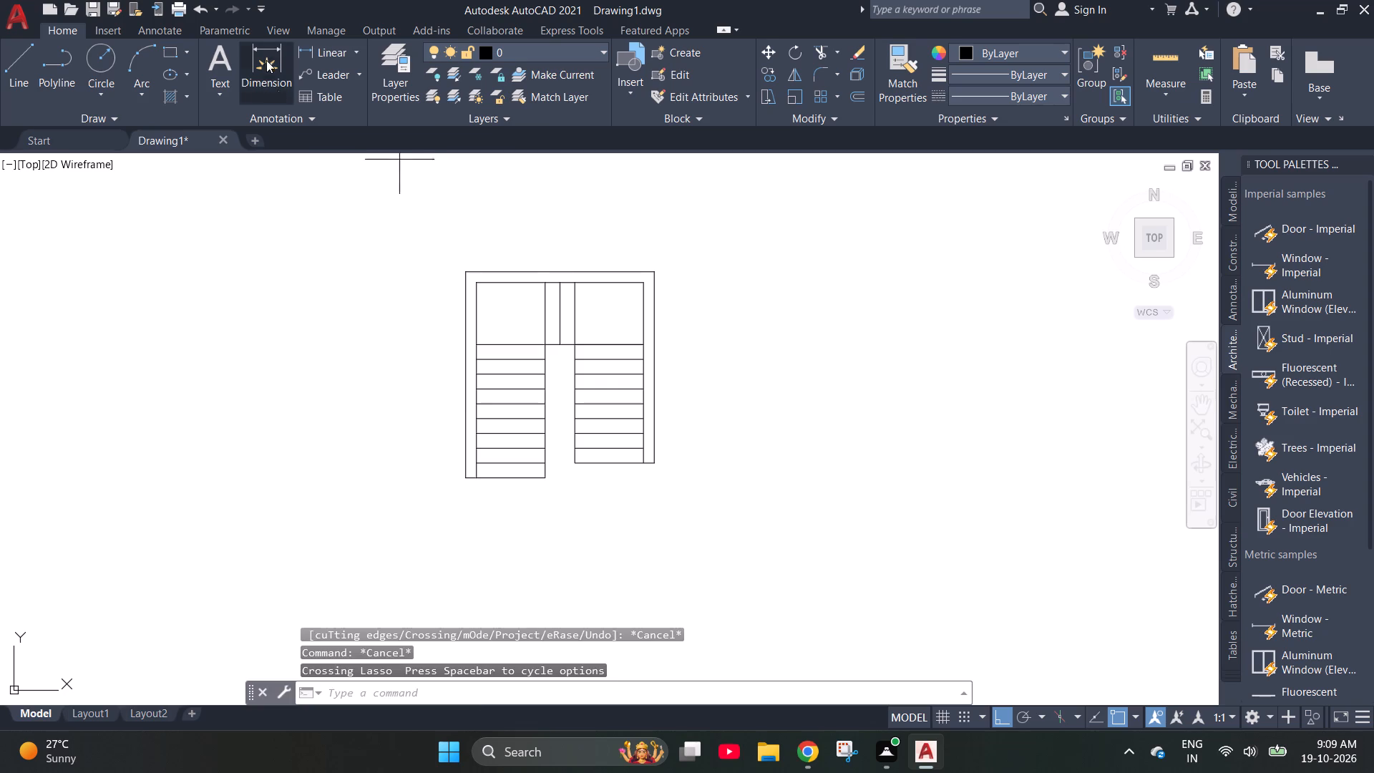
left_click(463, 272)
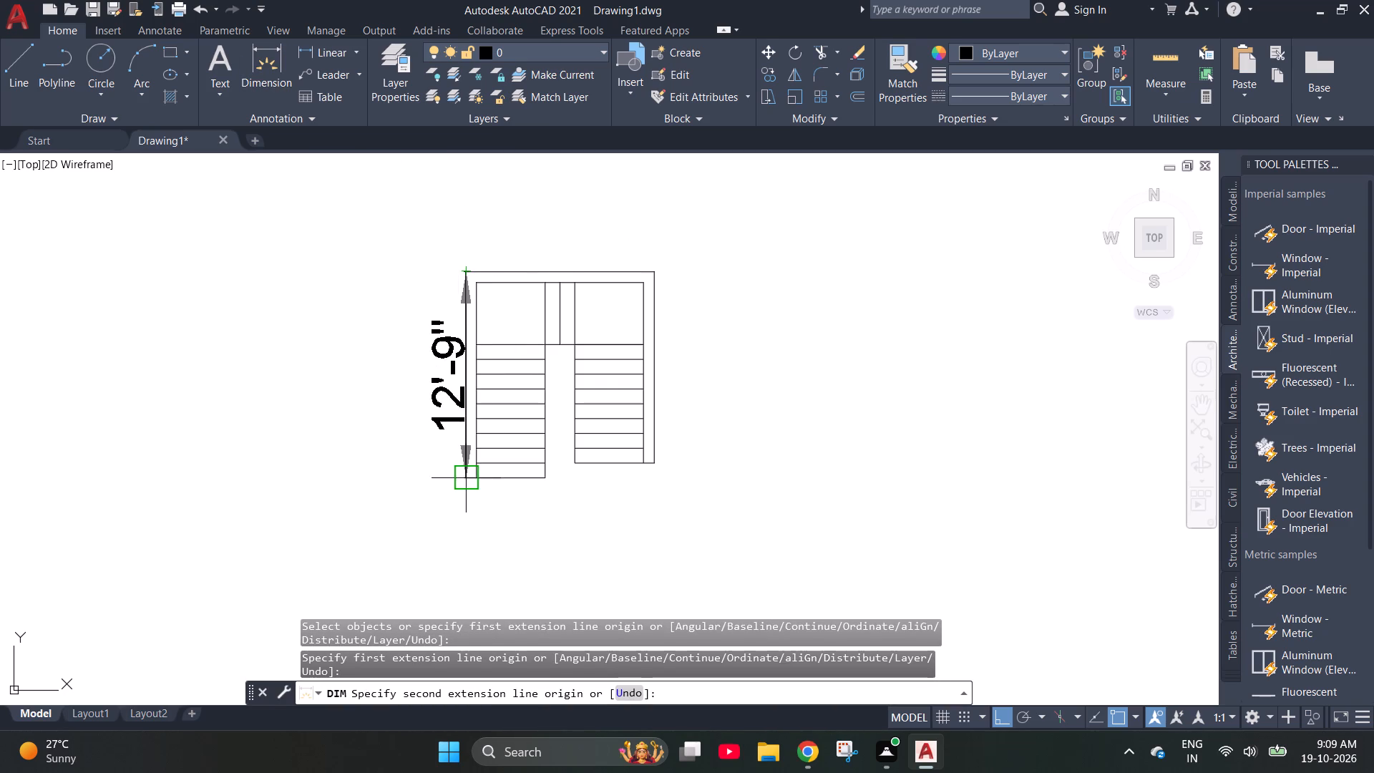
scroll(479, 481, "up", 2)
left_click(427, 467)
scroll(300, 477, "down", 2)
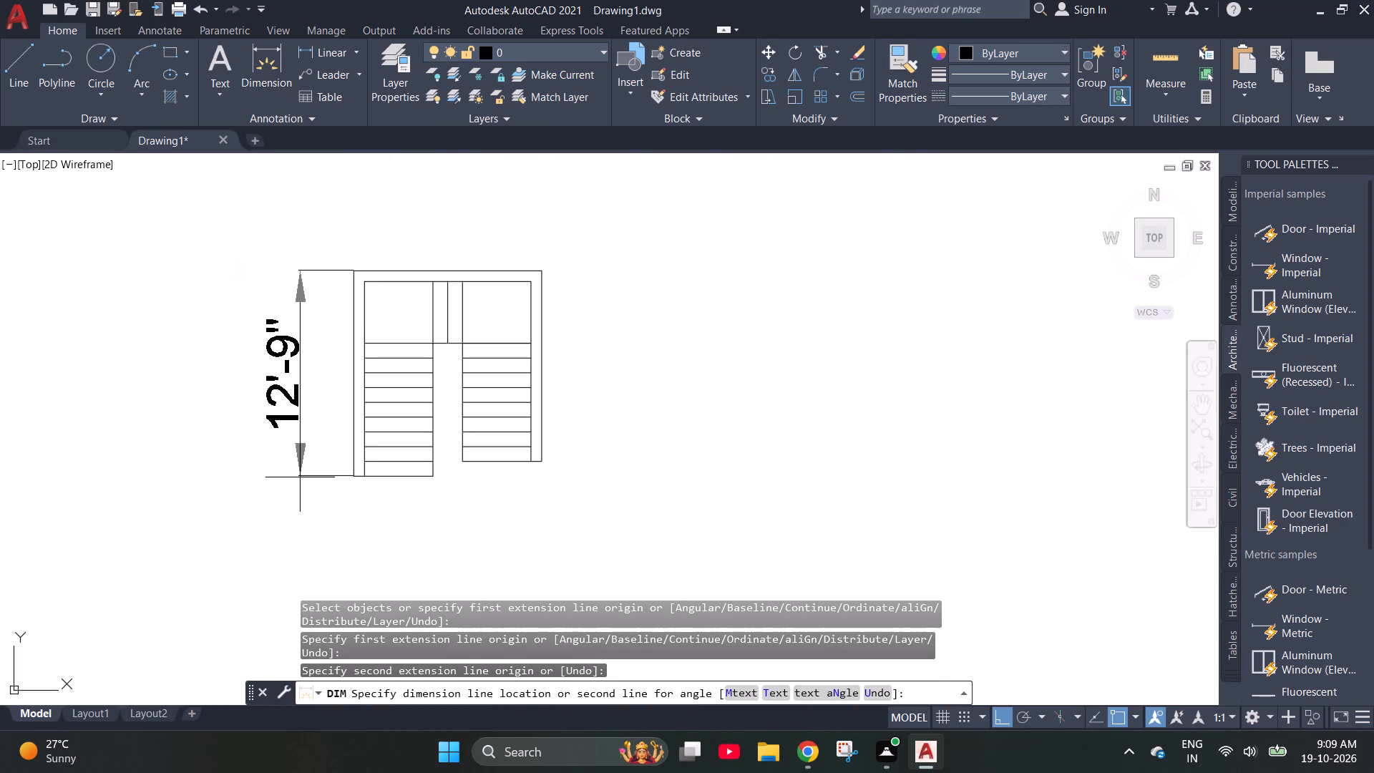
left_click(300, 477)
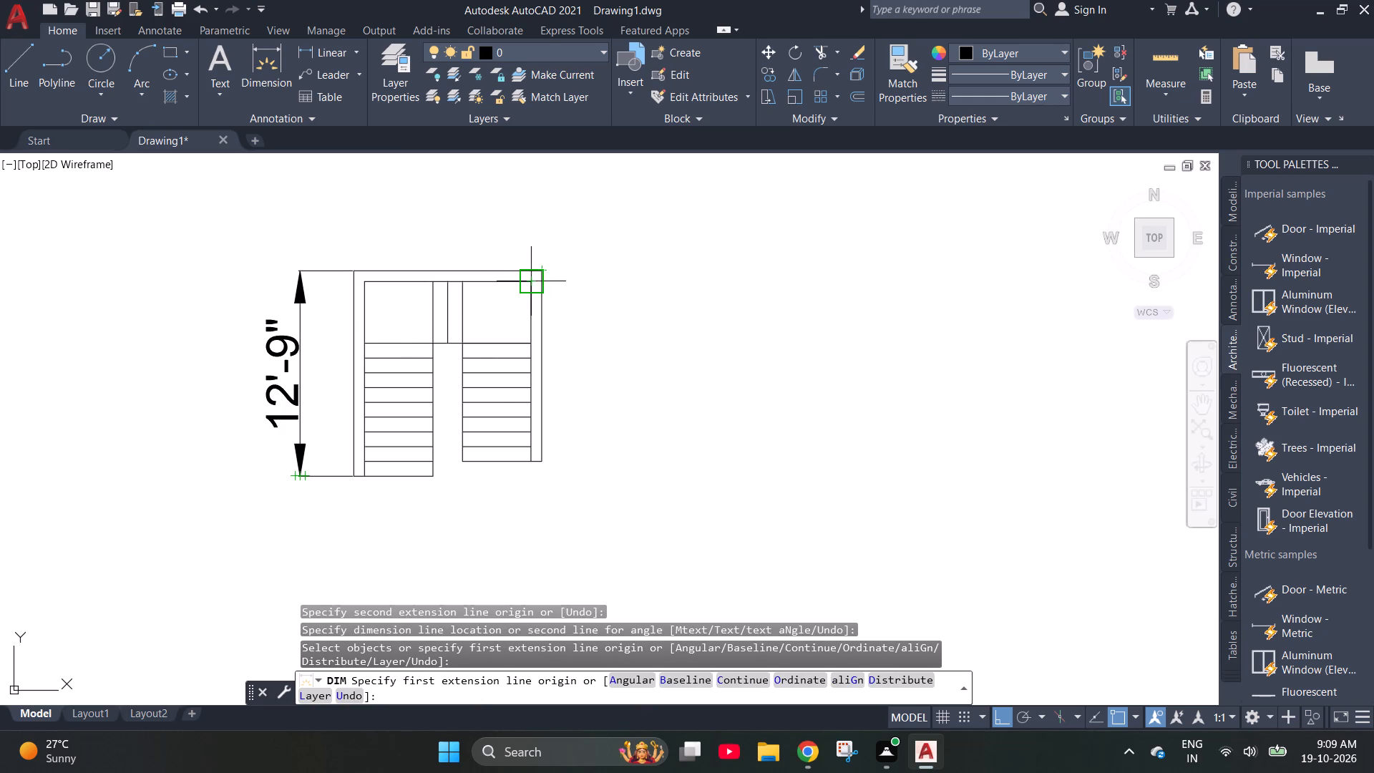
Dimension the landing's depth from the top wall's inner face to the landing line, placed right of the plan.
left_click(532, 288)
scroll(536, 341, "up", 4)
left_click(482, 361)
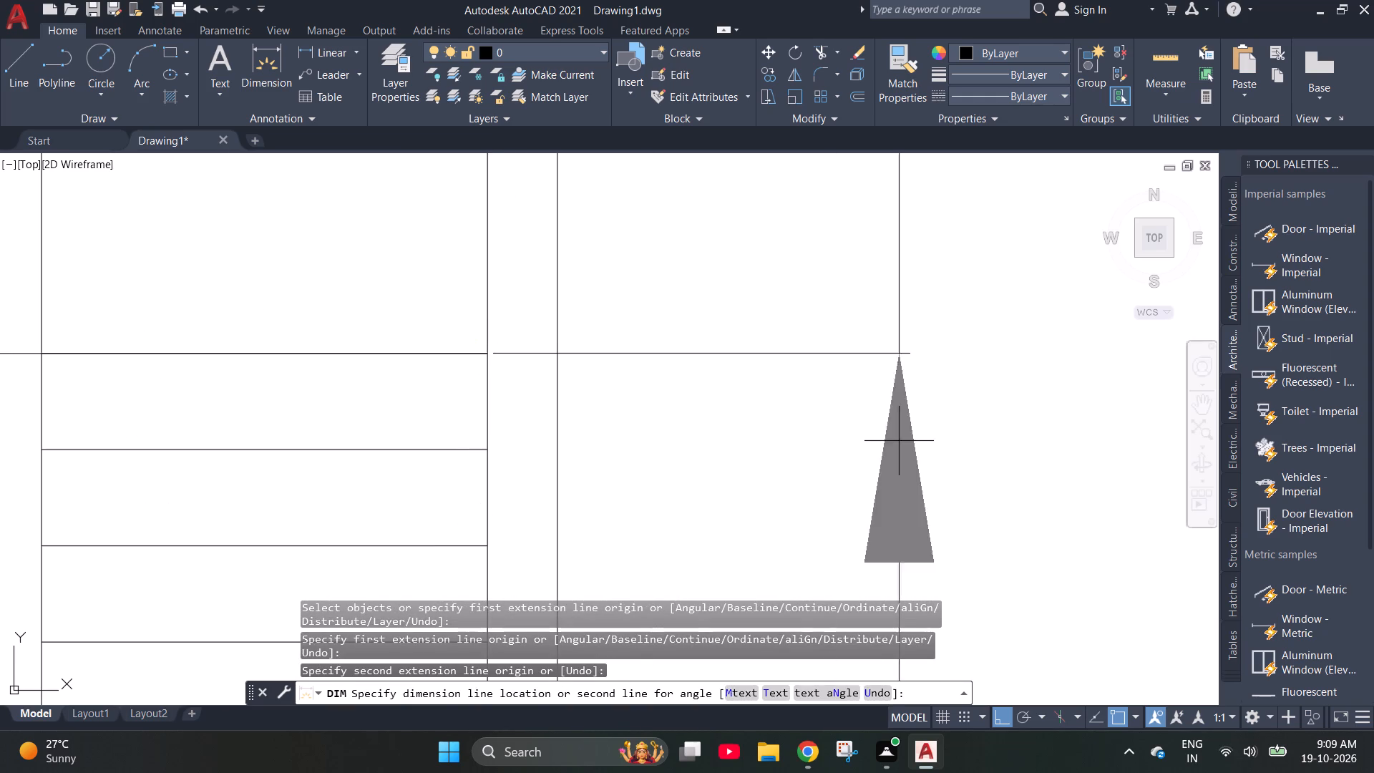
scroll(899, 441, "down", 2)
scroll(806, 458, "down", 1)
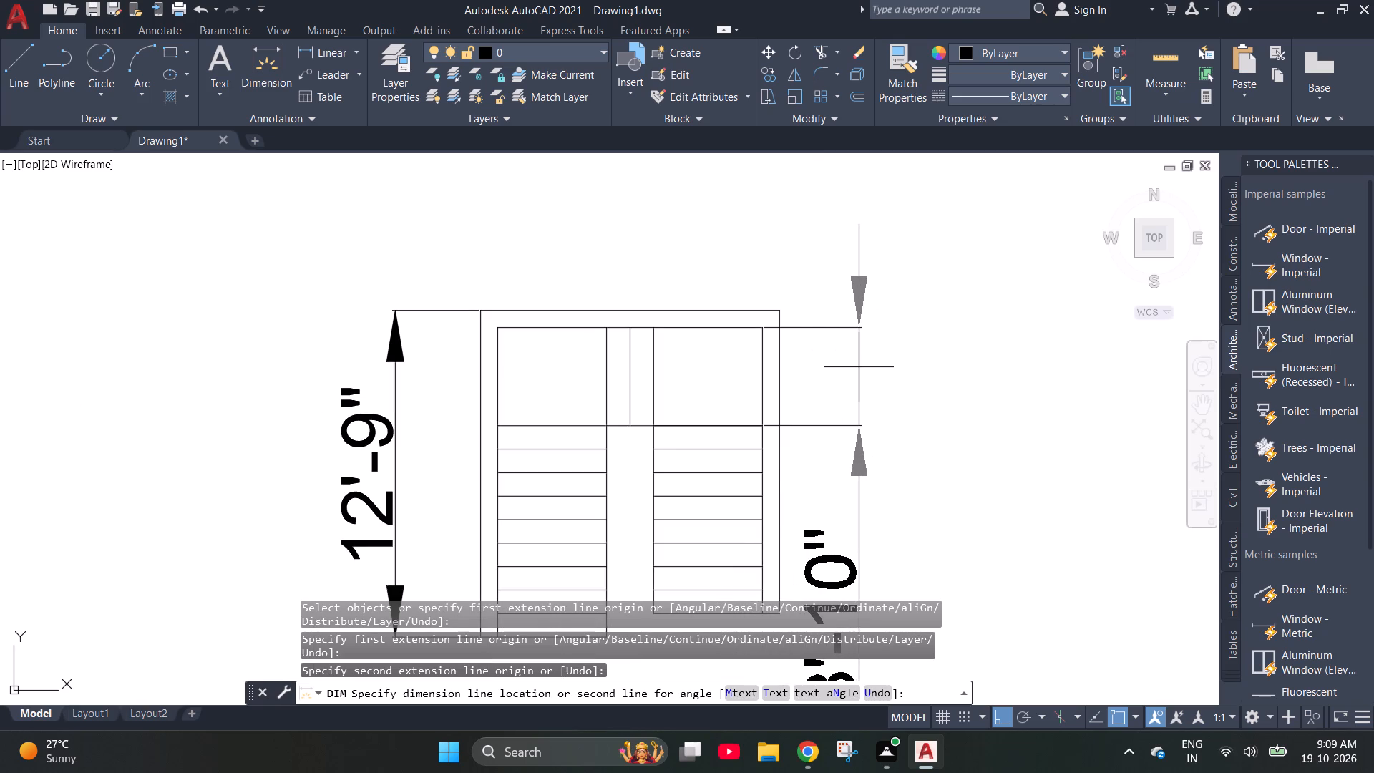
left_click(859, 367)
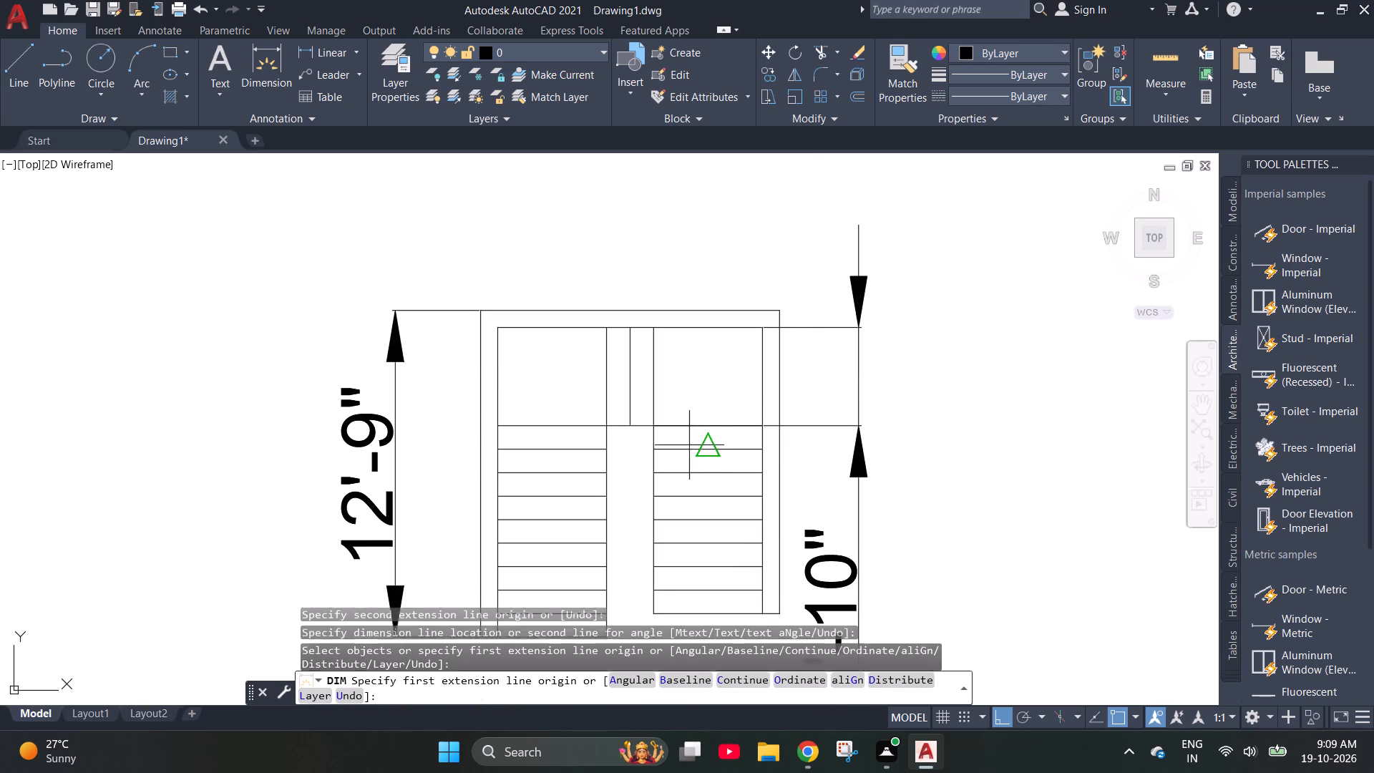
scroll(689, 445, "down", 1)
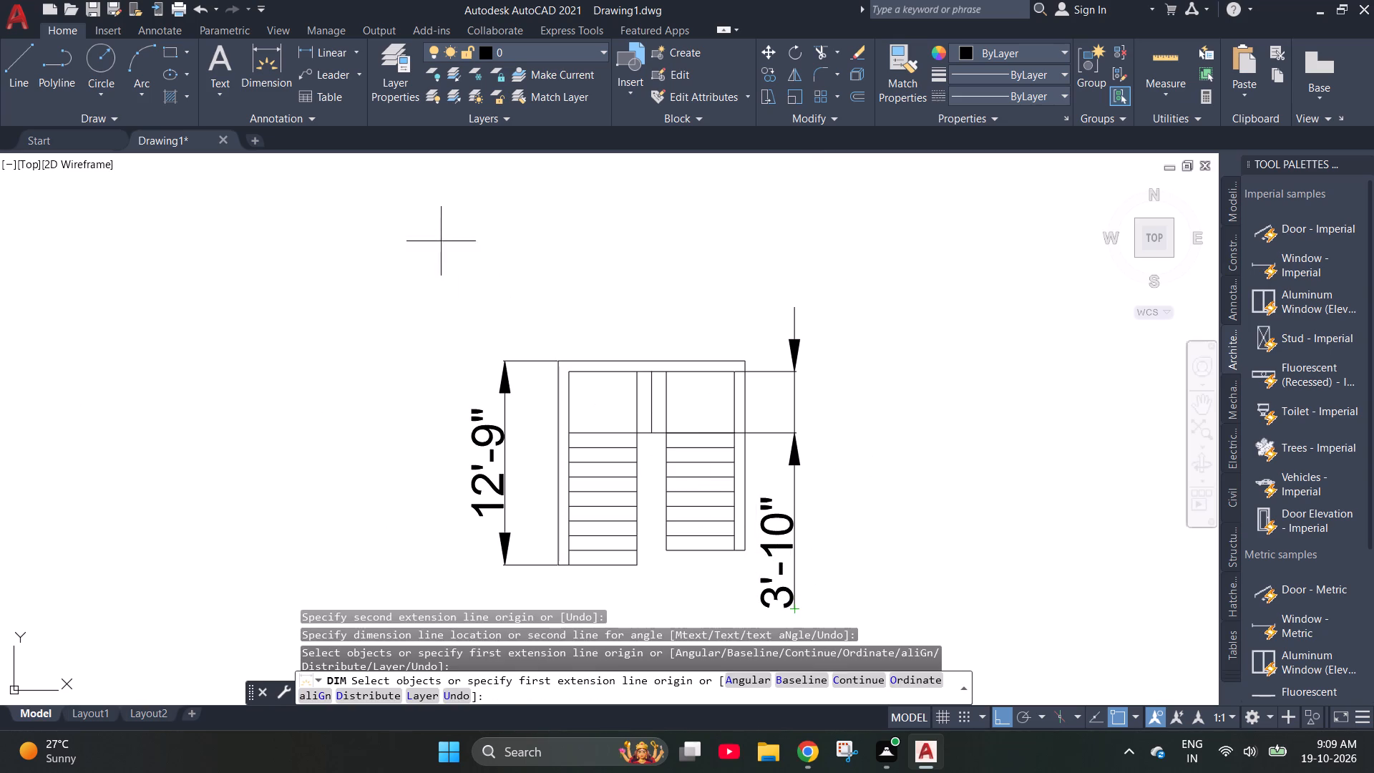
Set the ISO-25 dimension style's text height to 1' and make the style current.
key("d")
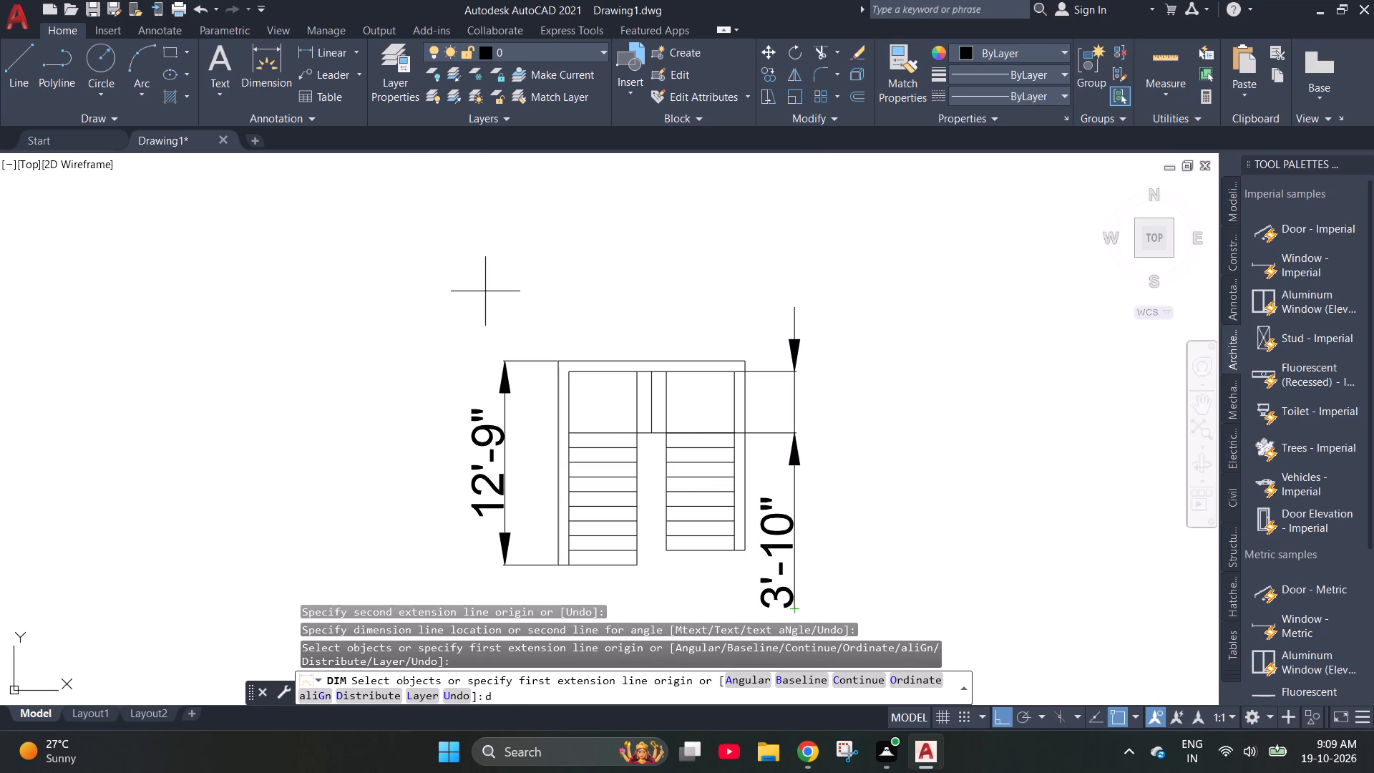
key("Escape")
key("Escape")
key("d")
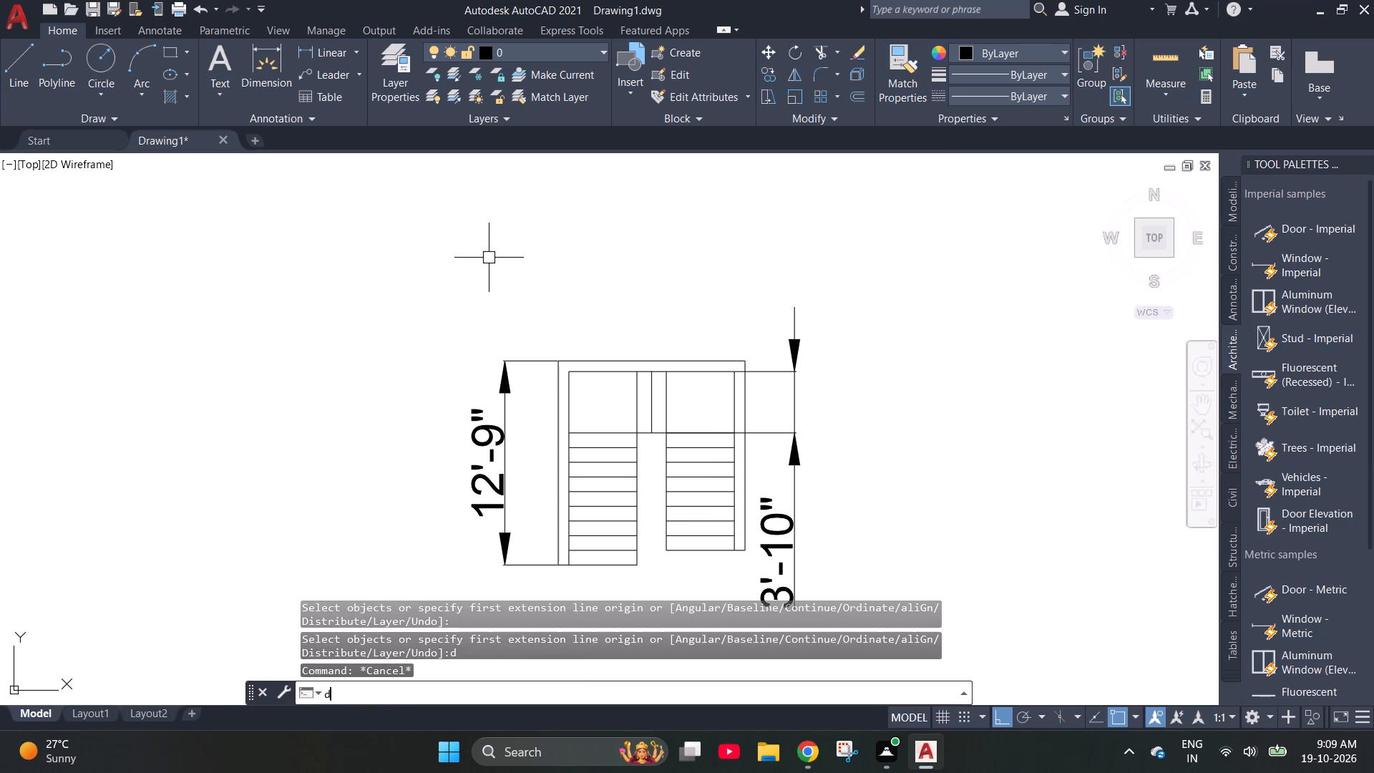
key("space")
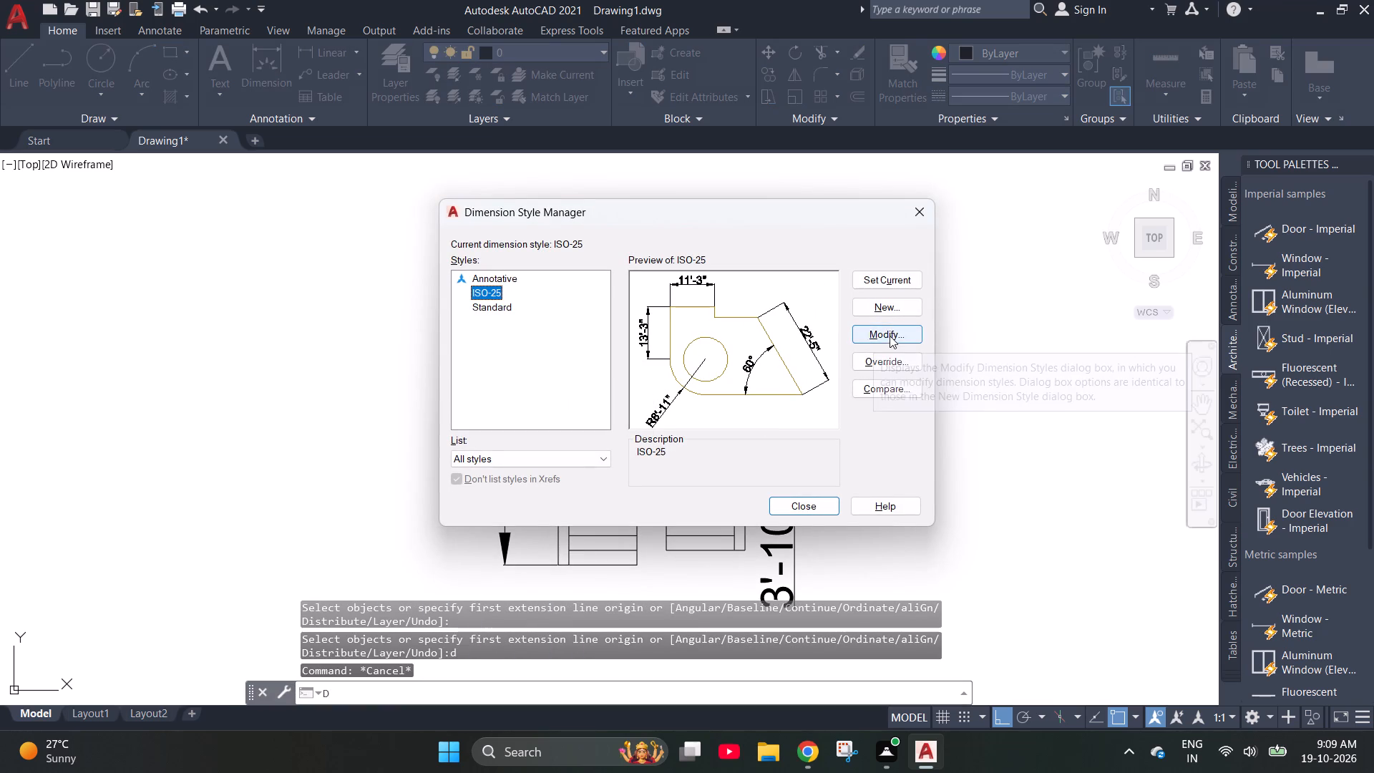
left_click(890, 336)
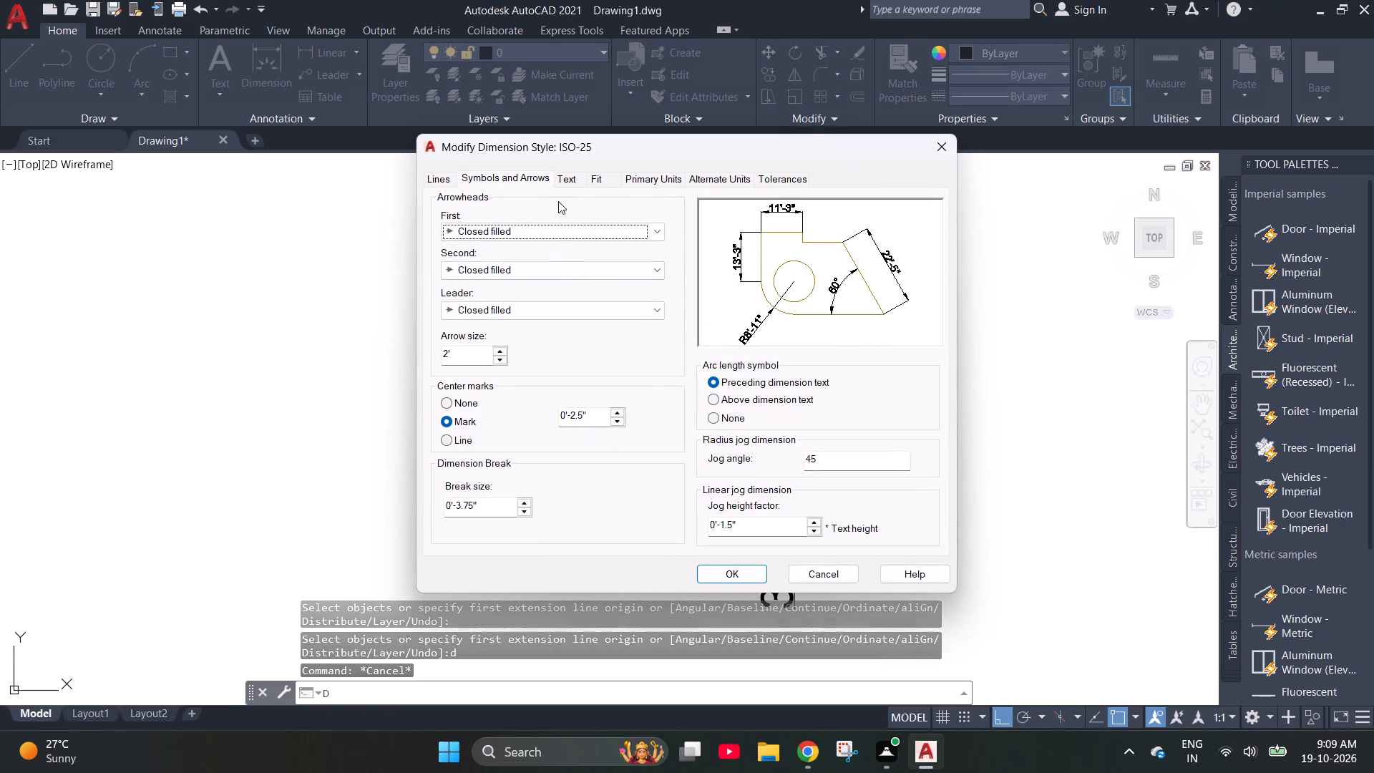
left_click(601, 185)
left_click(638, 179)
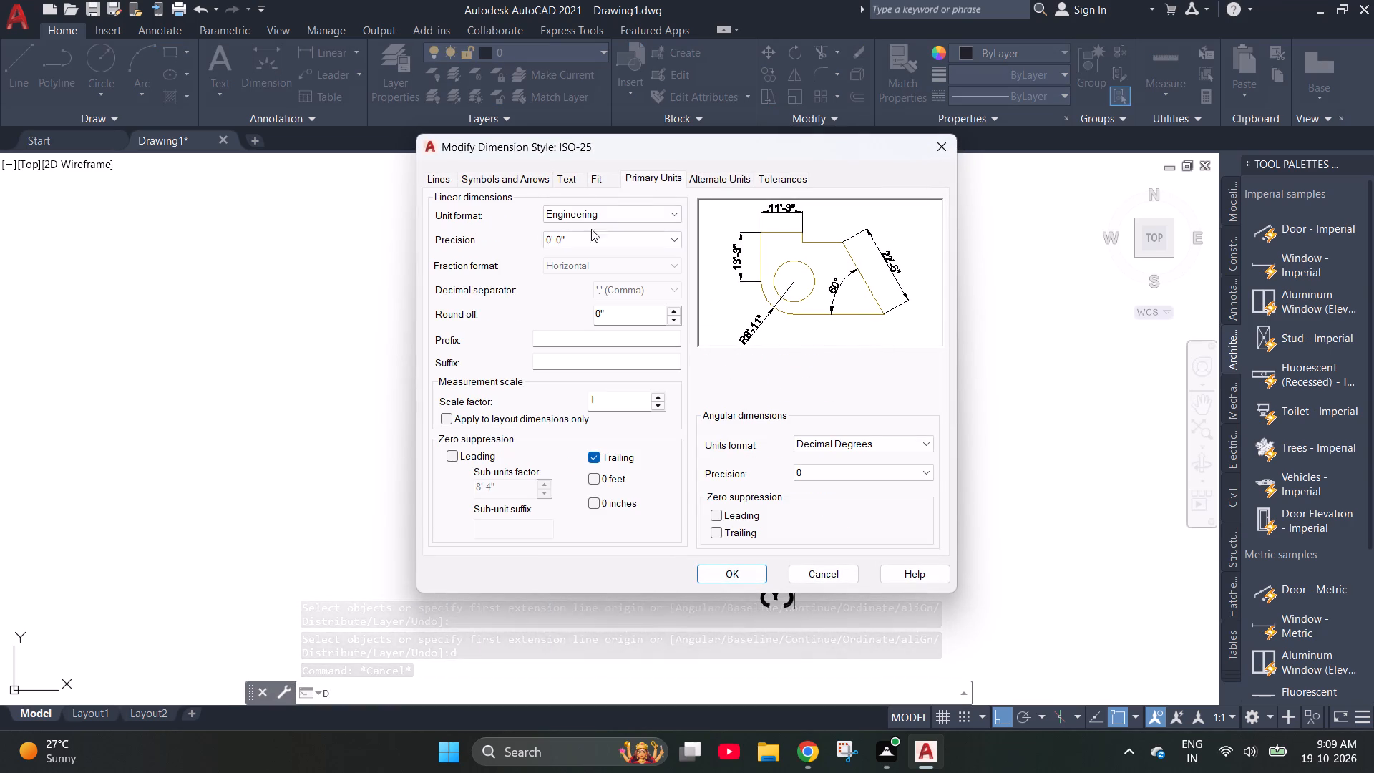
left_click(573, 182)
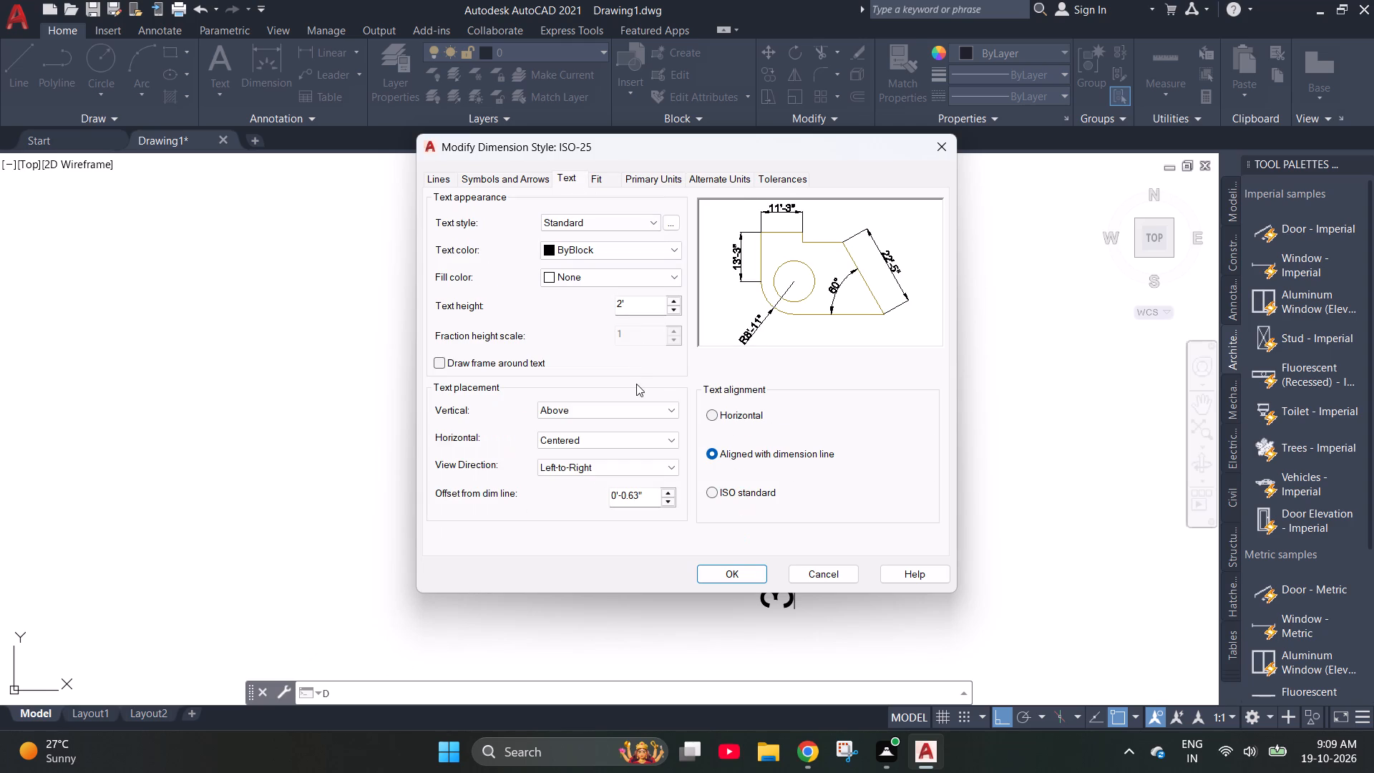
left_click_drag(635, 299, 457, 297)
type("1'")
key("Return")
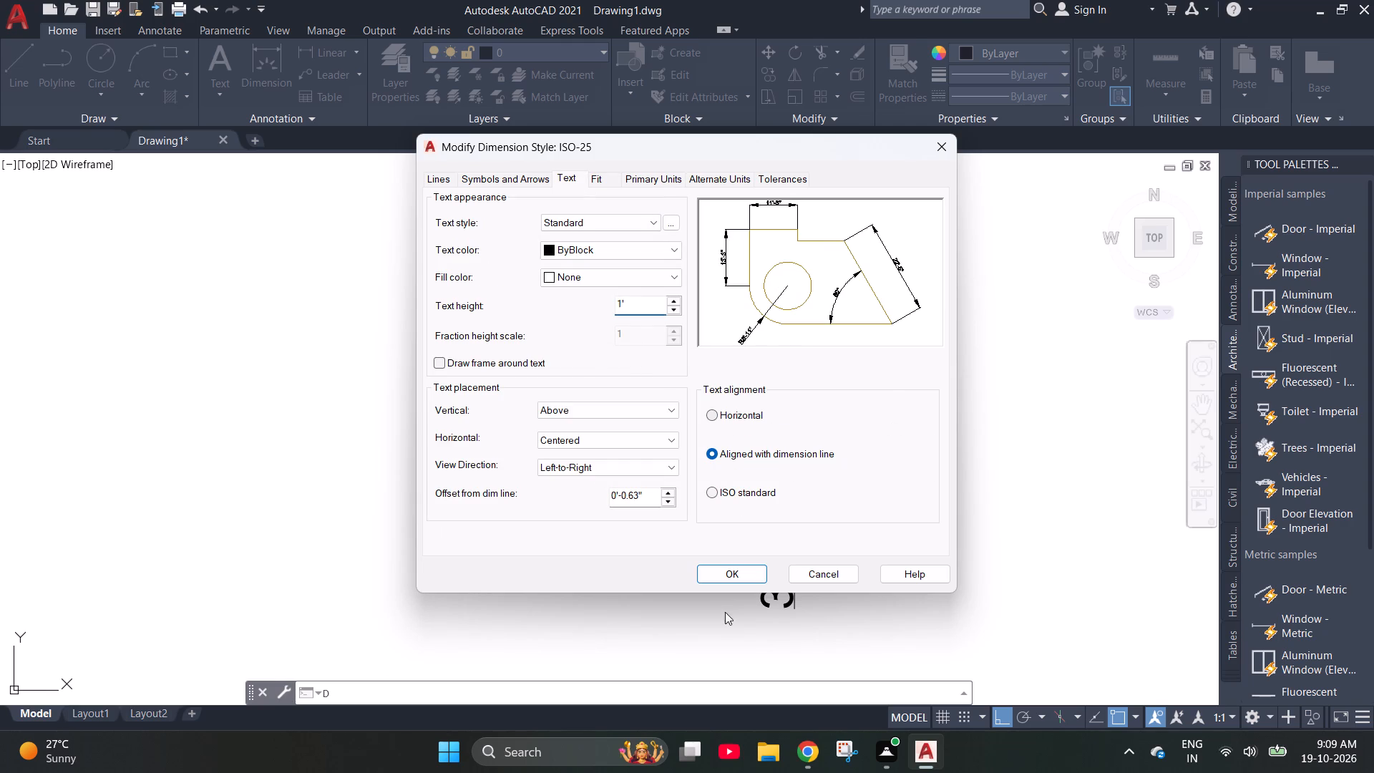
left_click(720, 578)
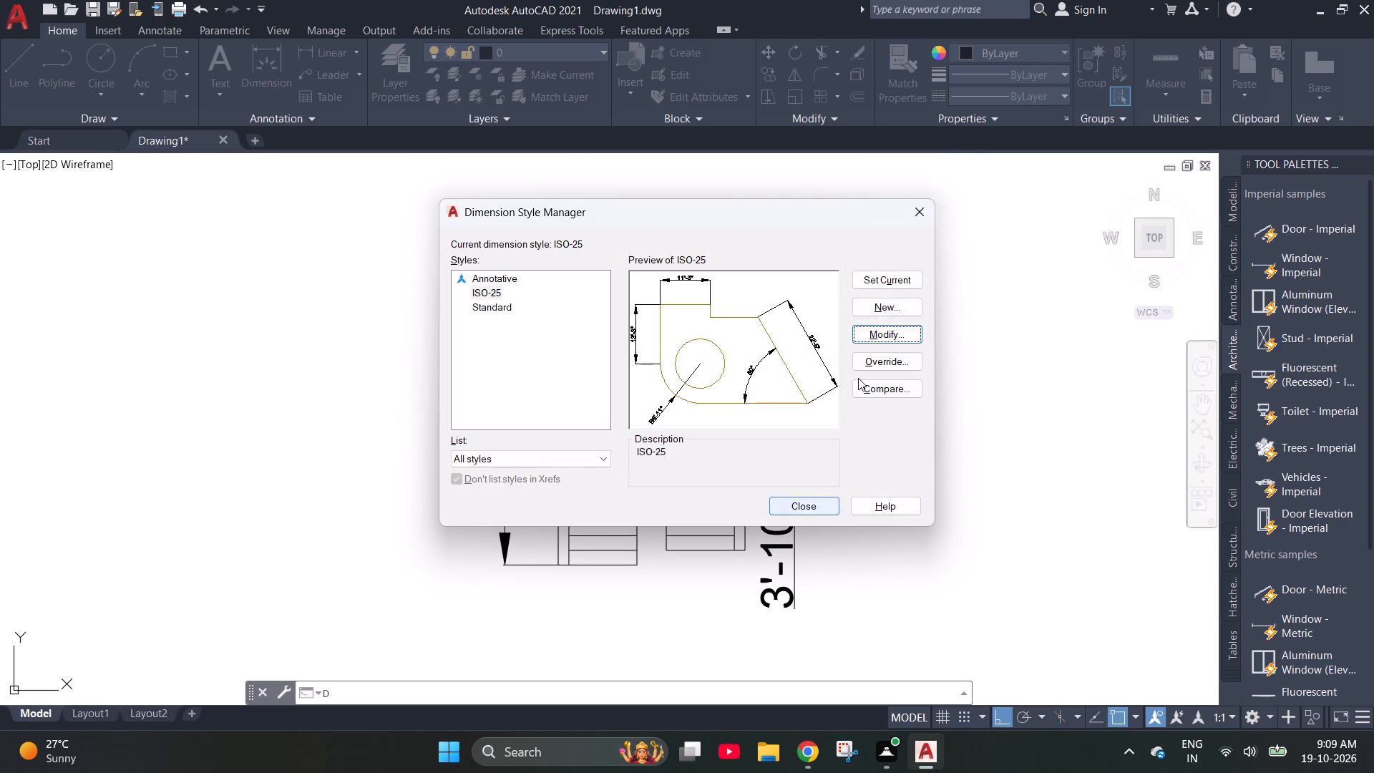
left_click(891, 283)
left_click(801, 504)
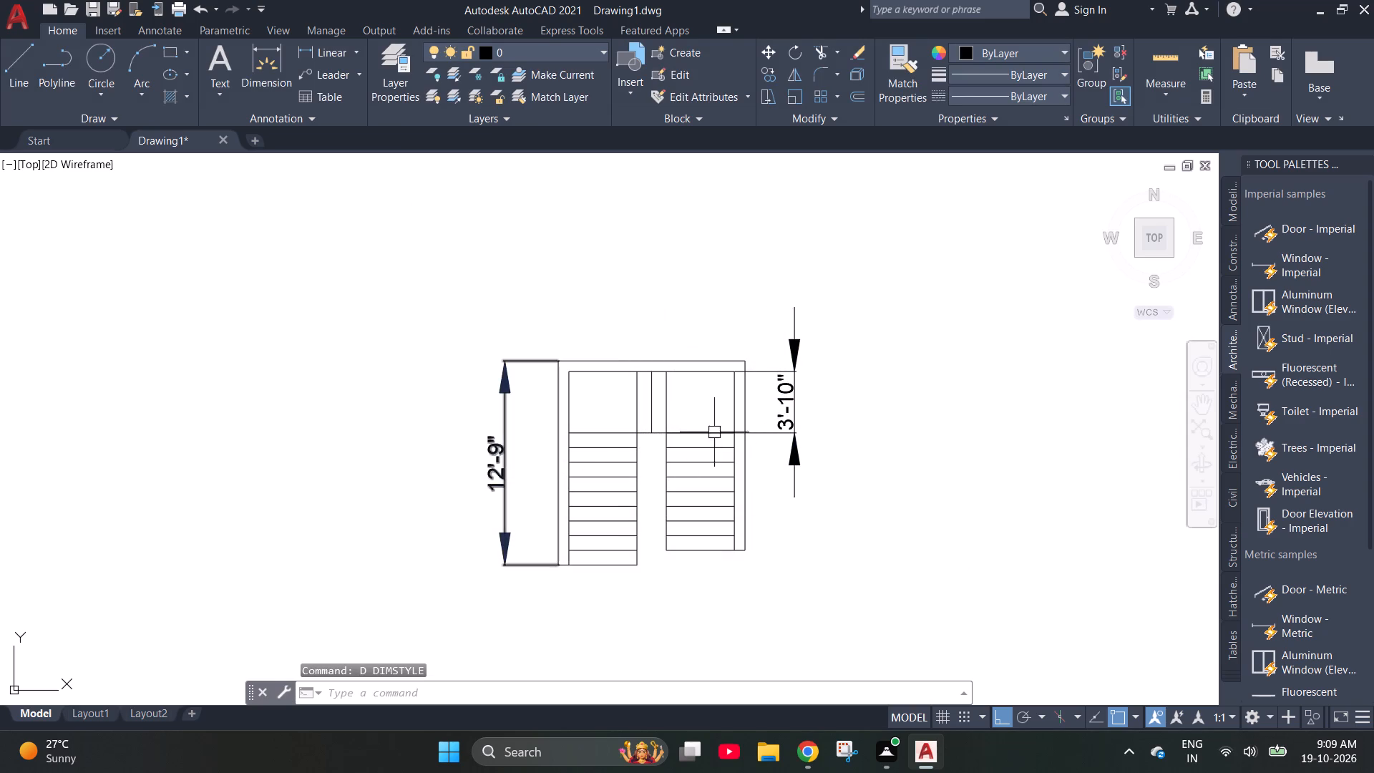
Dimension the left landing section's width from the left wall's inner face to the first vertical line, placed inside the landing.
scroll(781, 419, "up", 1)
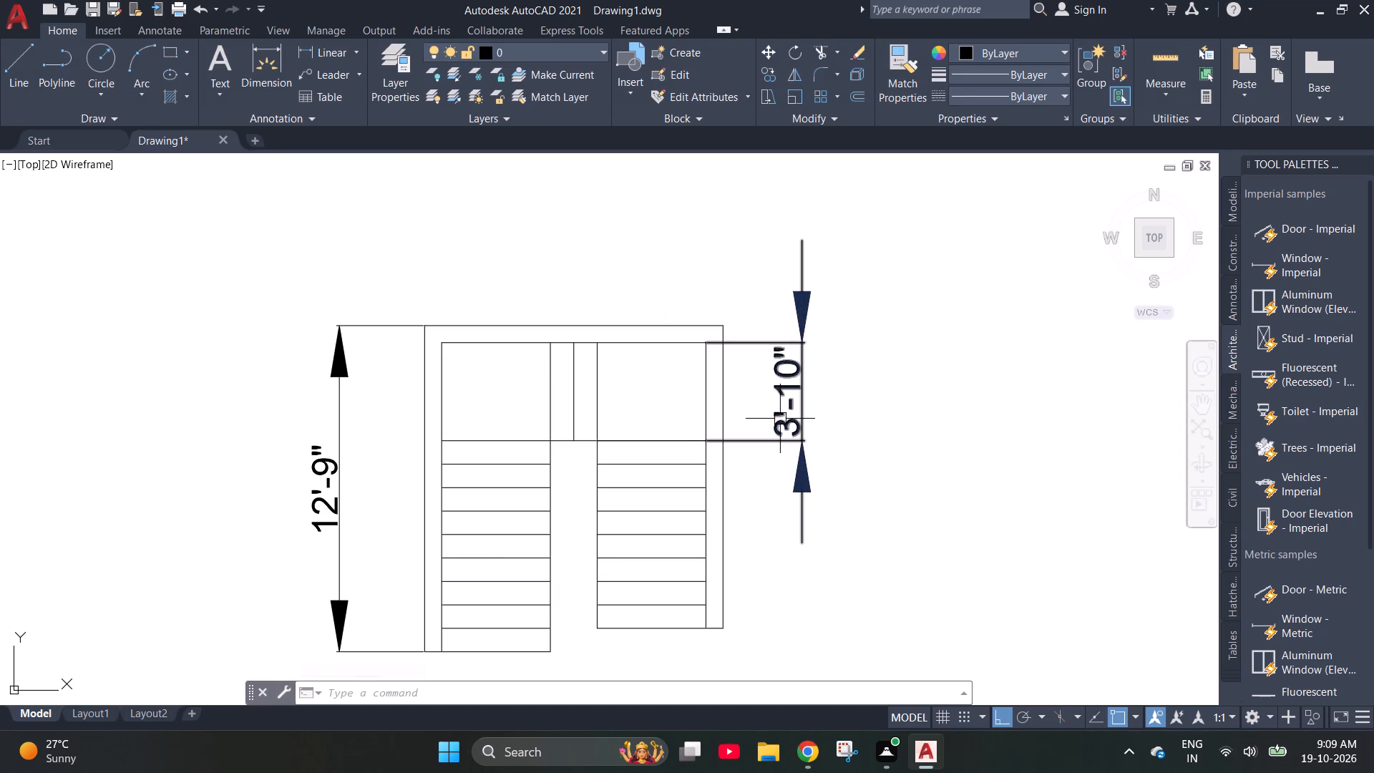
key("Escape")
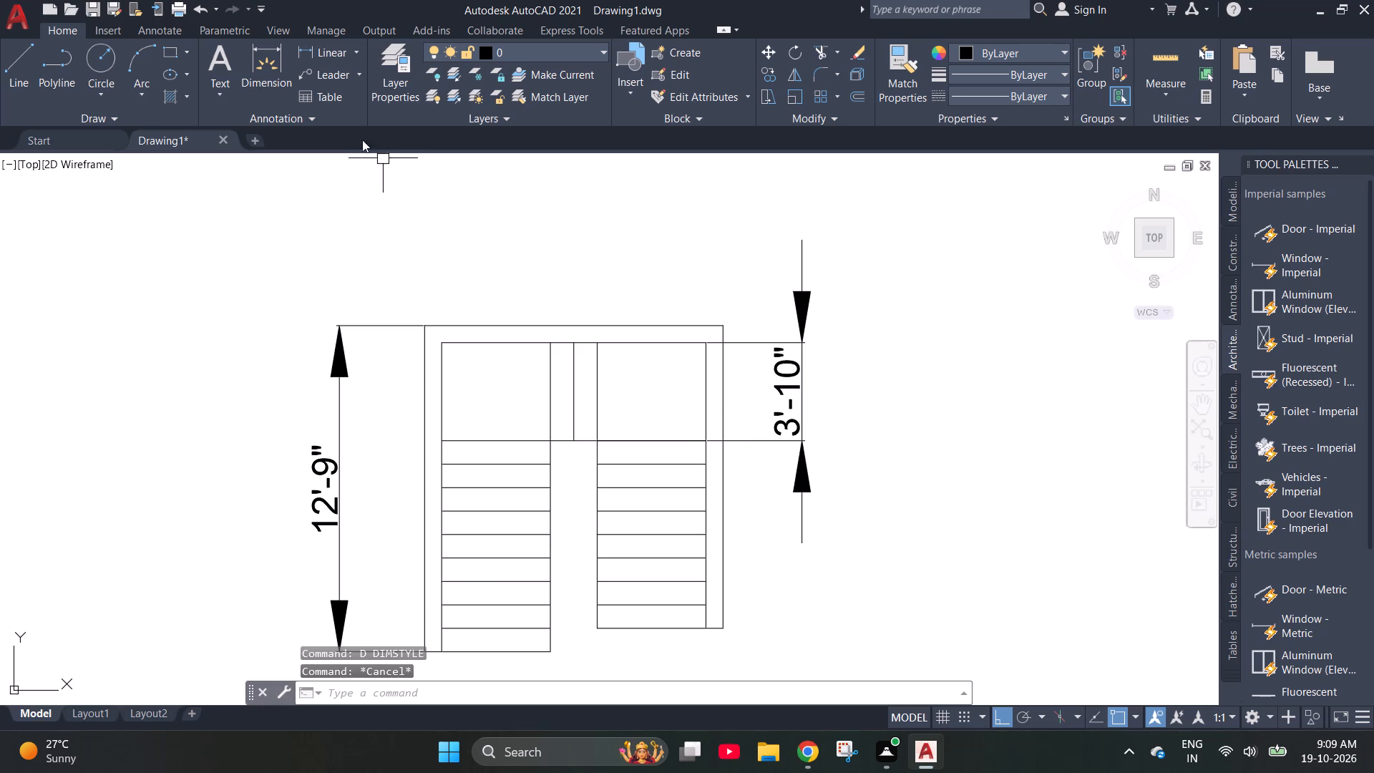
left_click(262, 58)
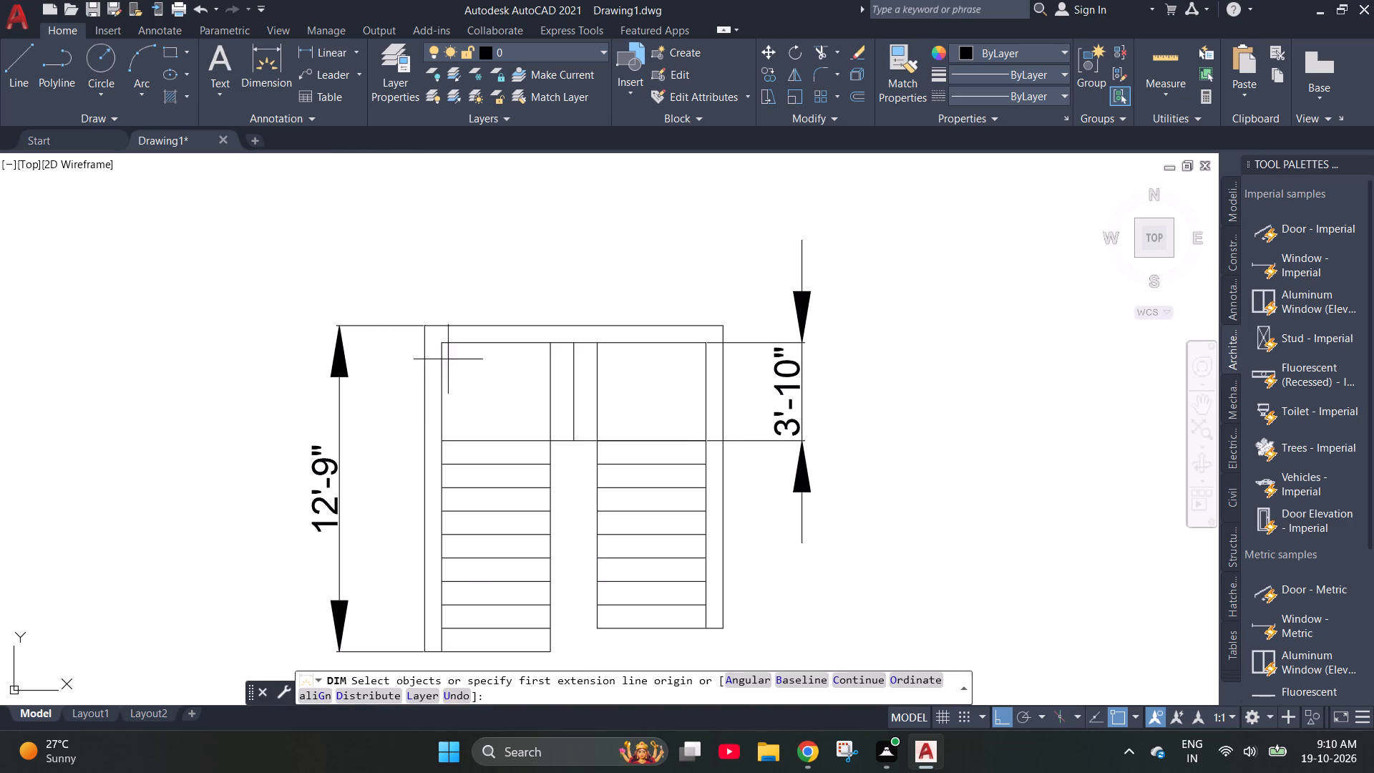
scroll(452, 381, "up", 4)
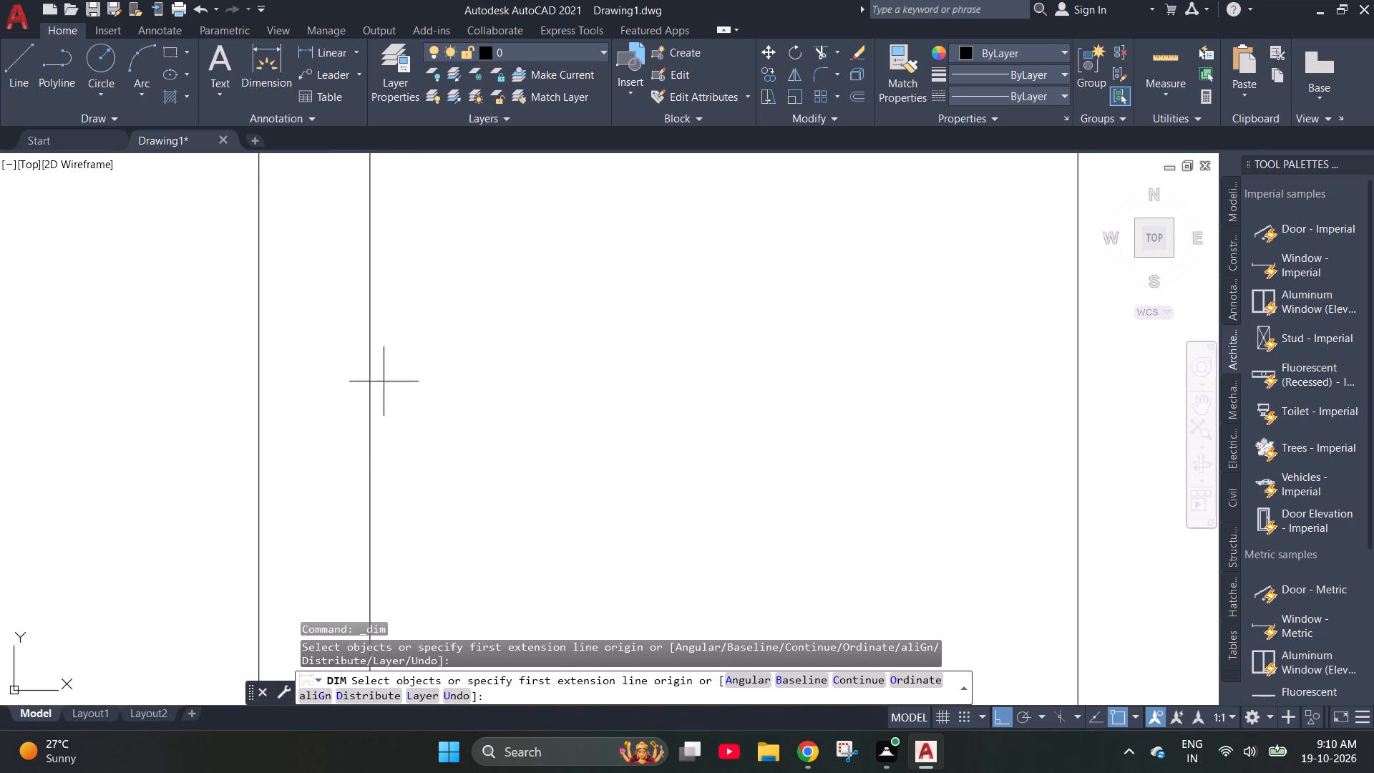
left_click(369, 384)
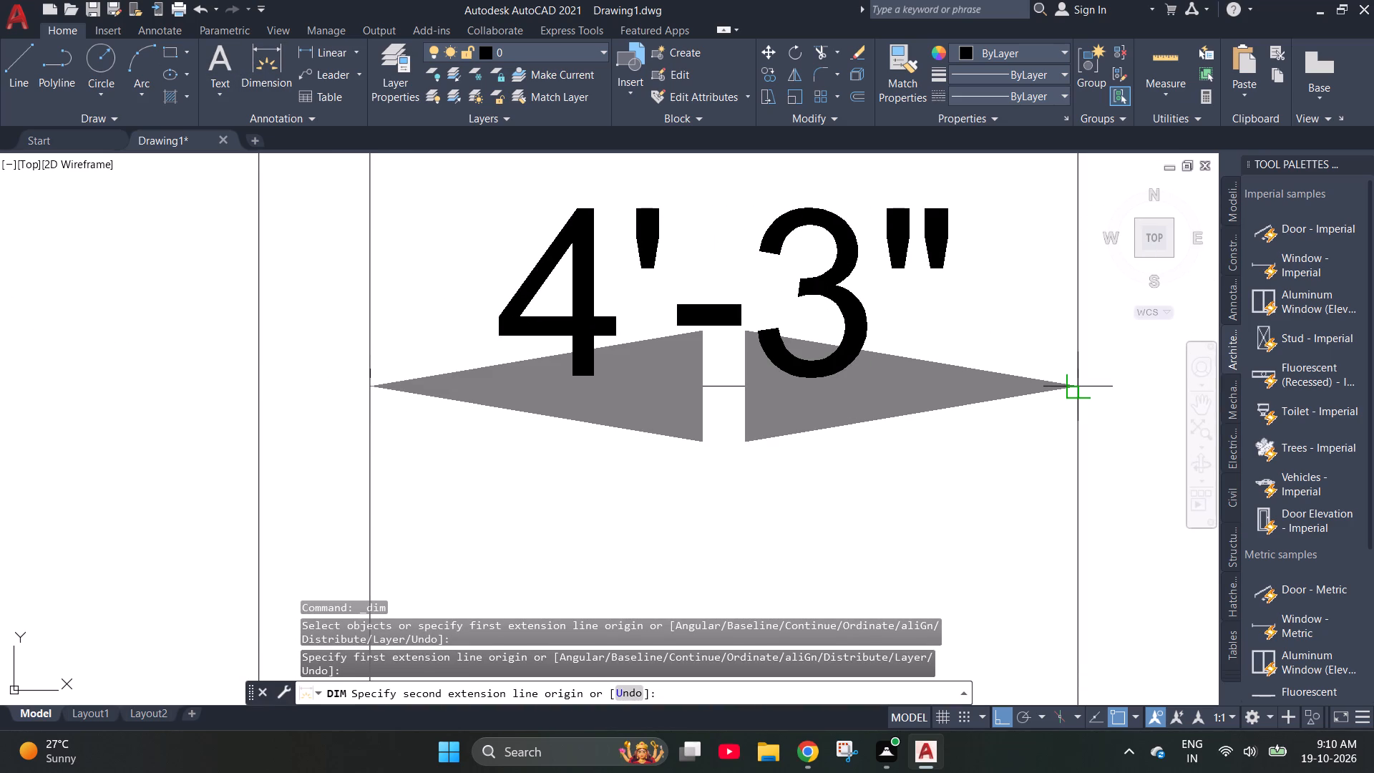
left_click(1079, 395)
scroll(821, 432, "down", 2)
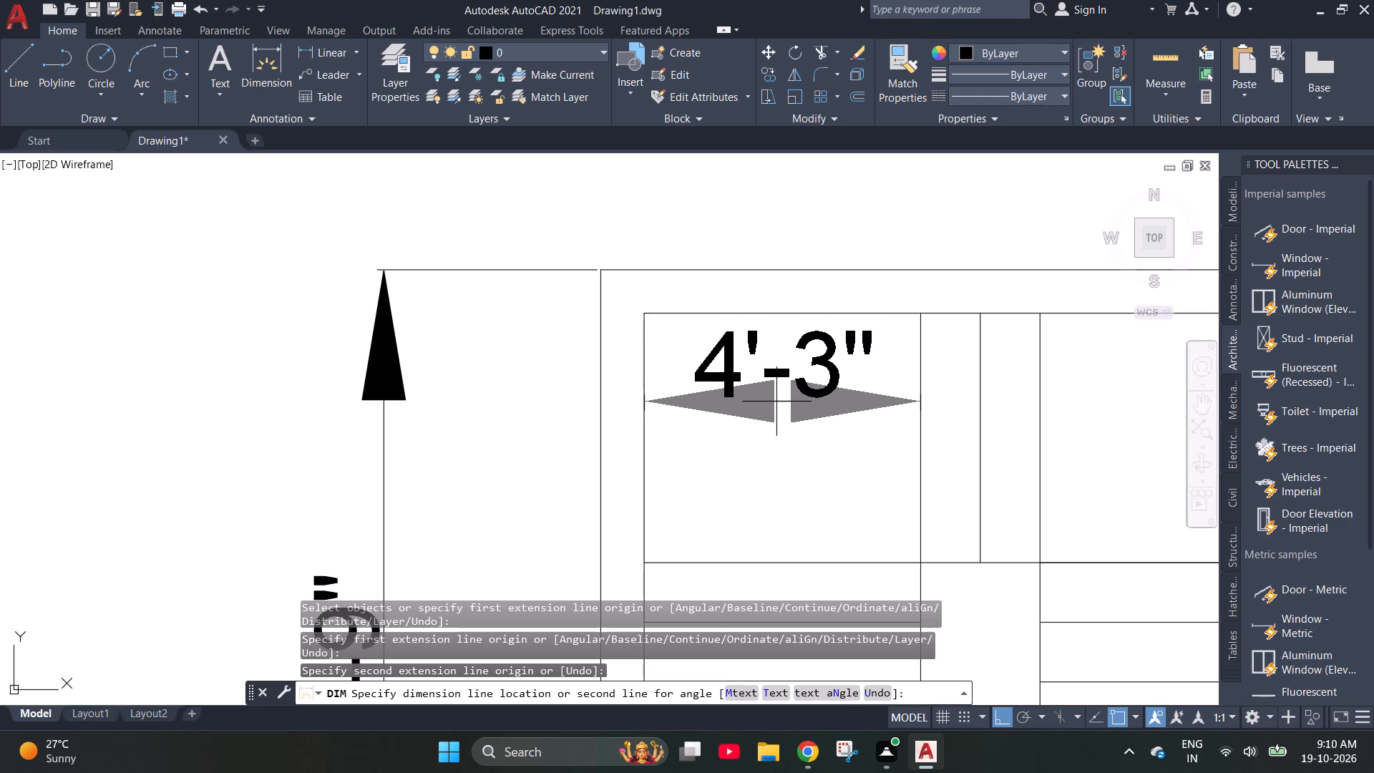
left_click(776, 402)
Dimension the left wall's thickness from its outer corner to its inner face, placed above the top wall.
scroll(499, 452, "down", 2)
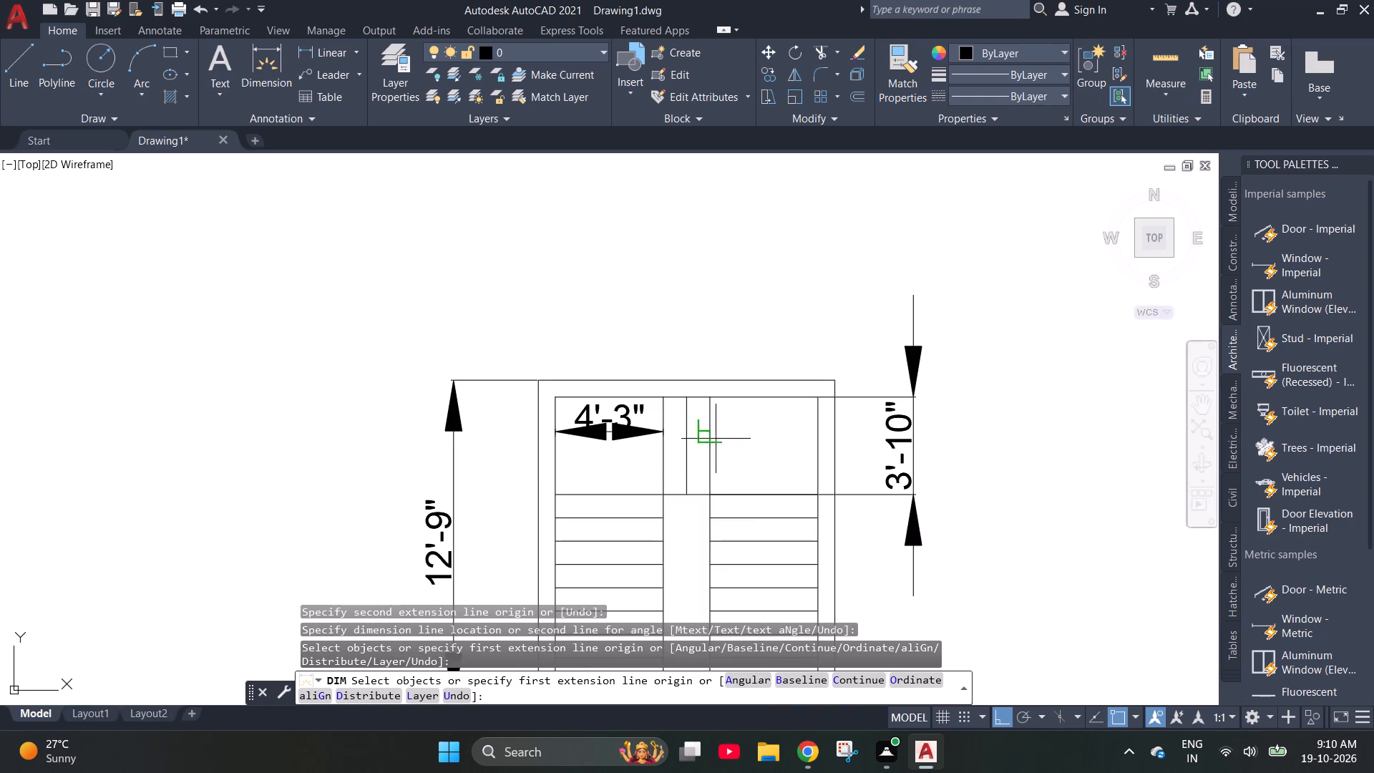
scroll(524, 397, "up", 4)
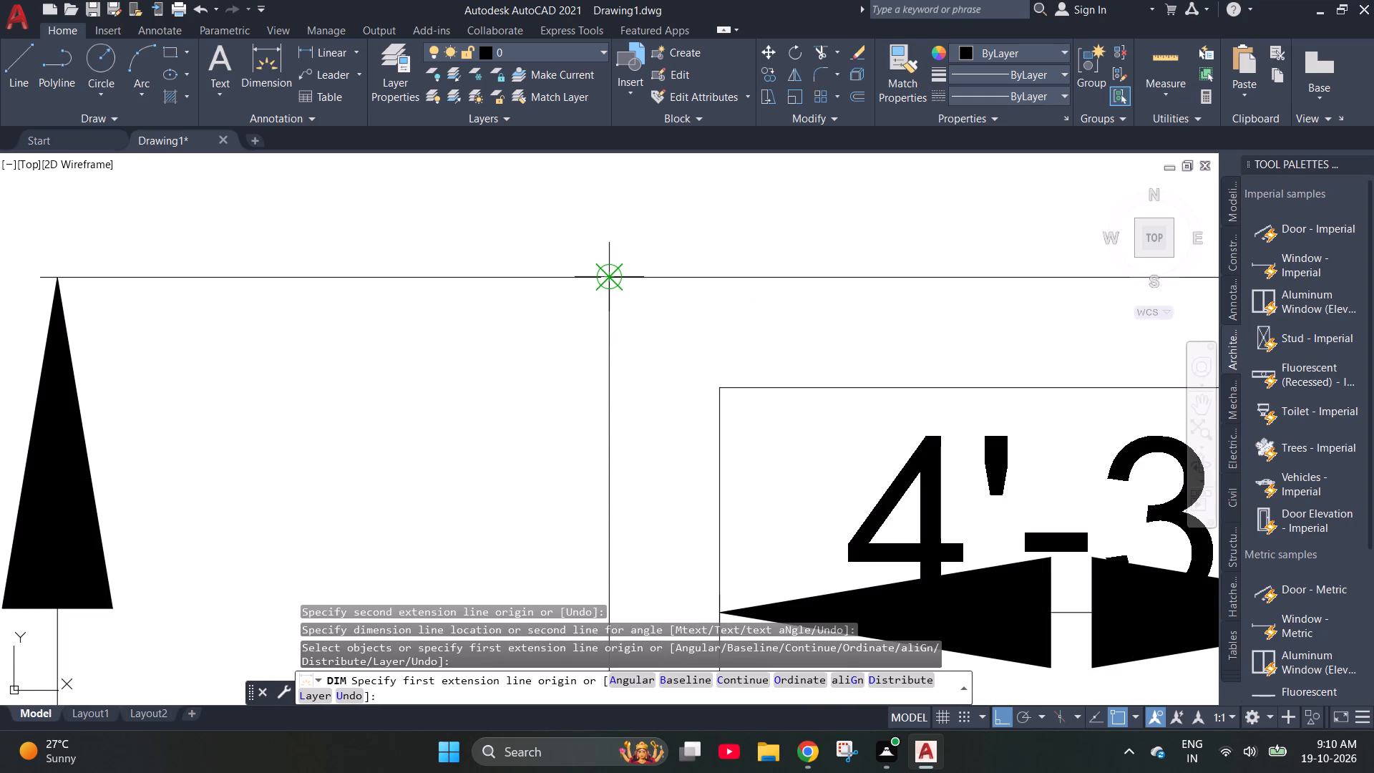
left_click(618, 279)
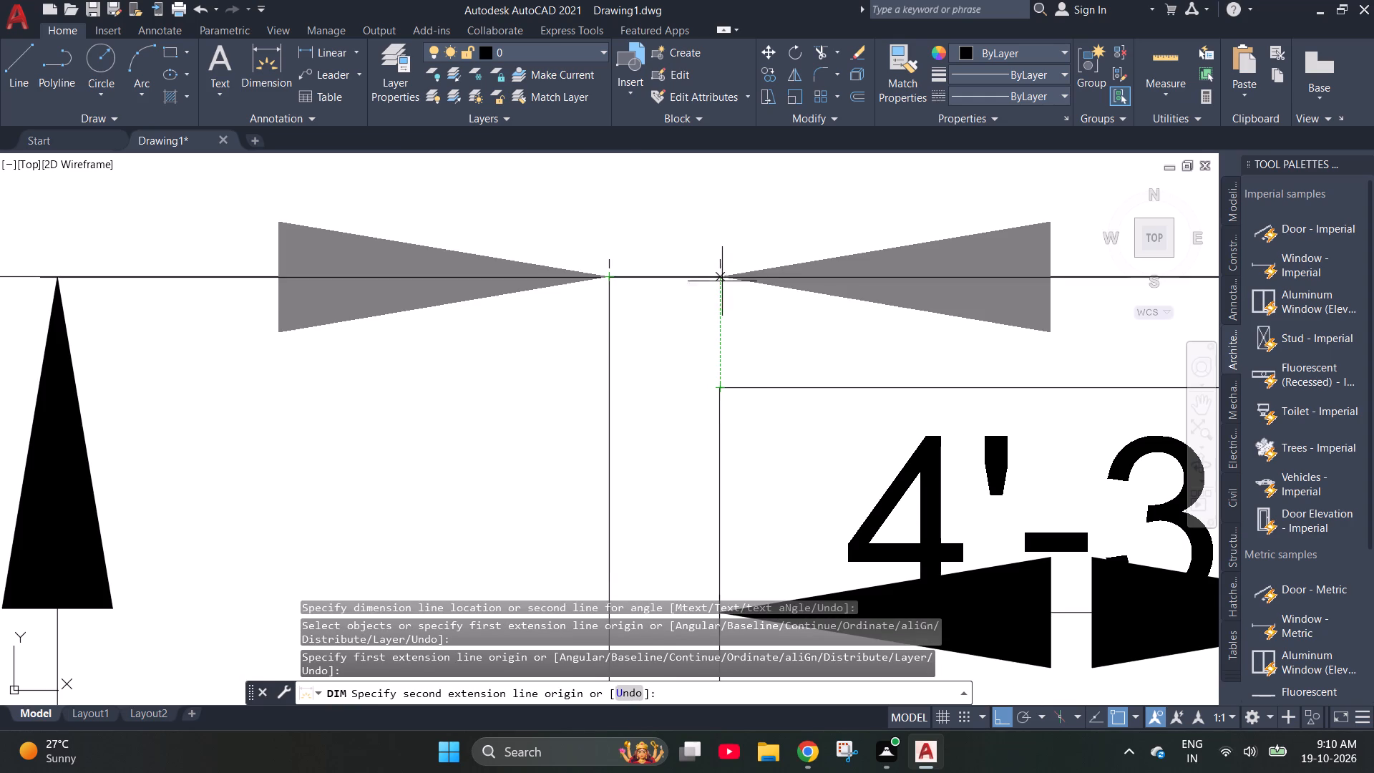
scroll(721, 279, "up", 2)
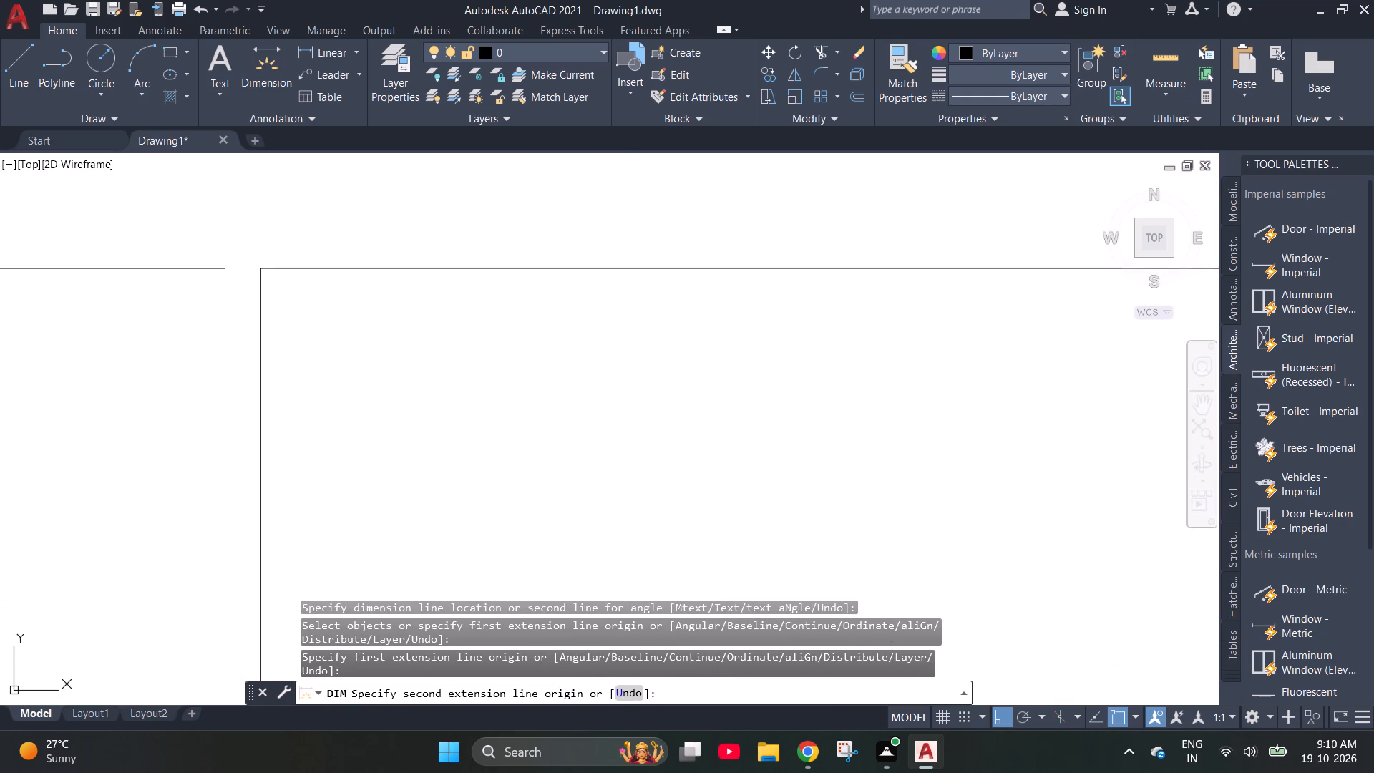
scroll(721, 279, "up", 1)
scroll(679, 384, "down", 1)
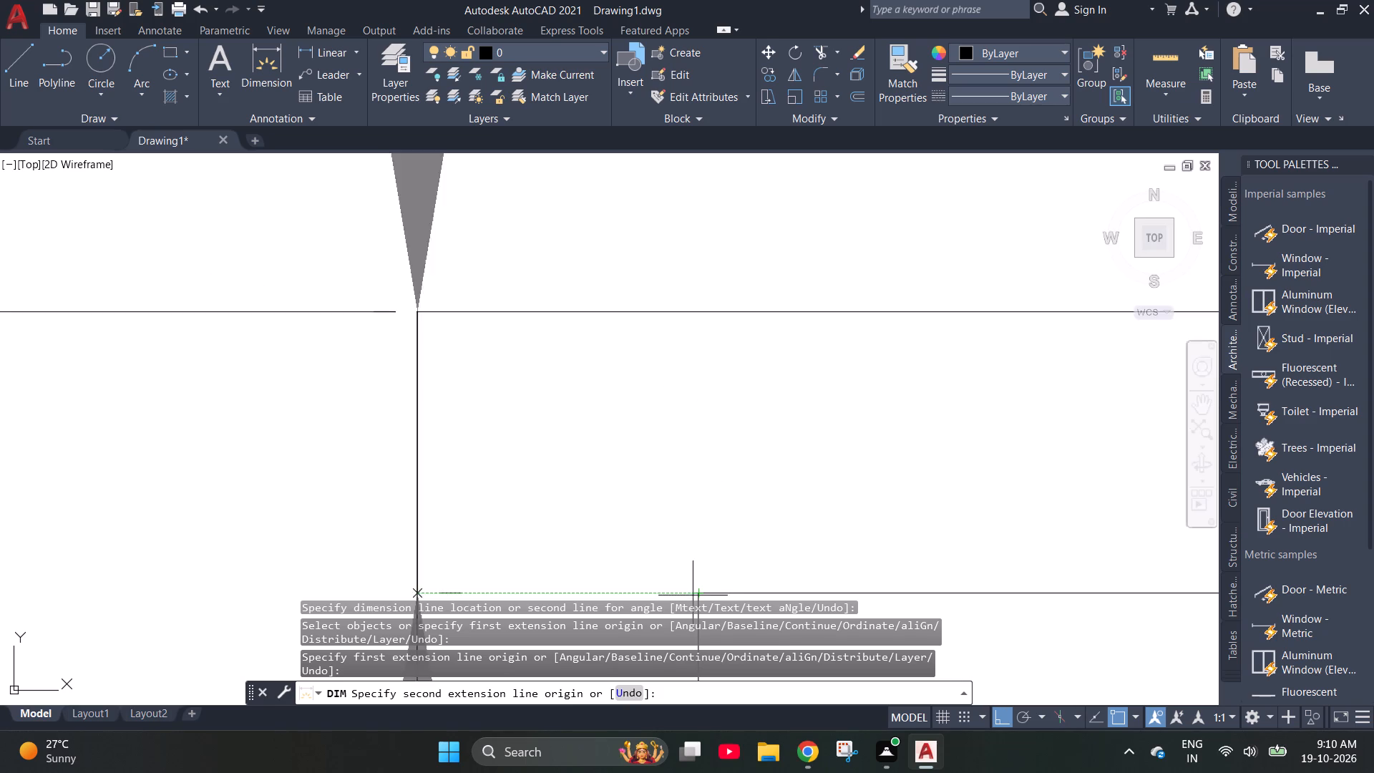
scroll(610, 298, "down", 1)
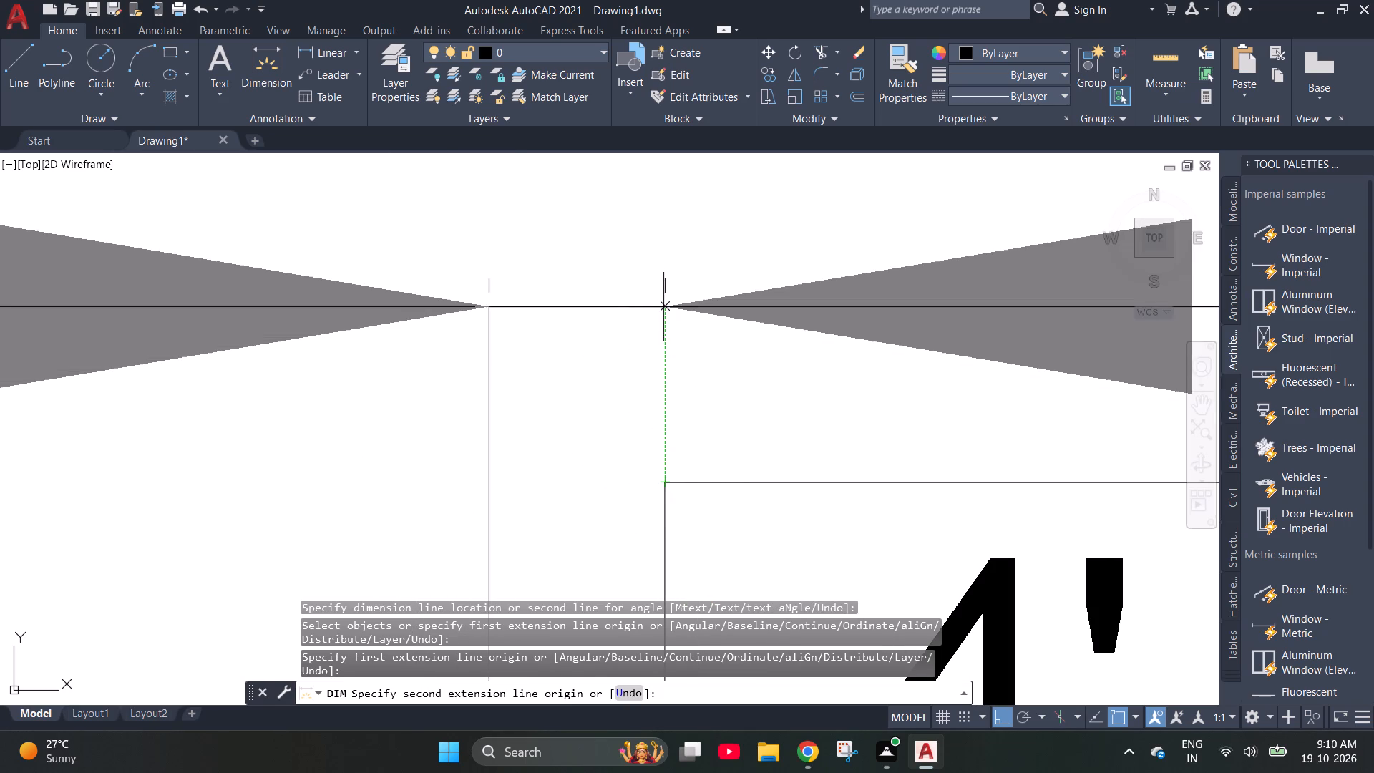
left_click(664, 307)
scroll(638, 326, "down", 2)
scroll(570, 281, "down", 1)
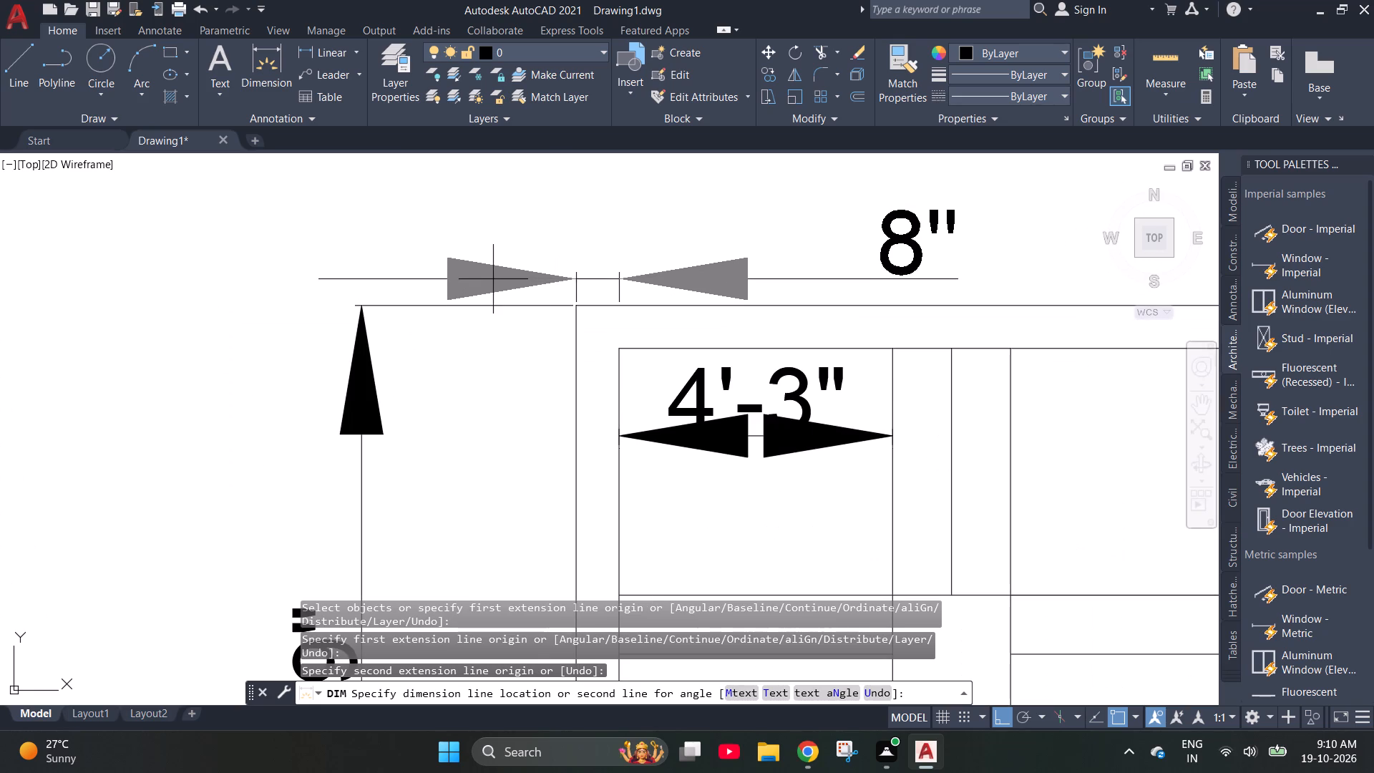
left_click(537, 253)
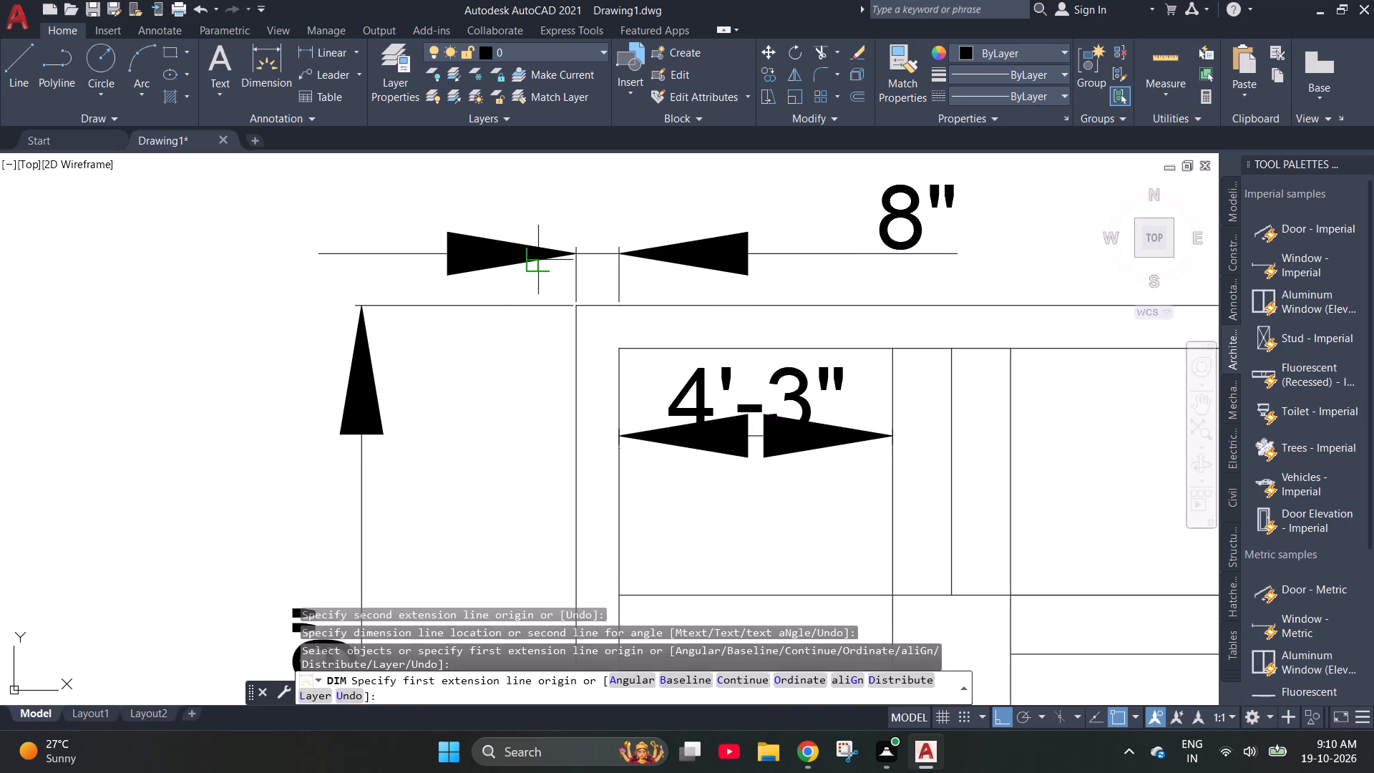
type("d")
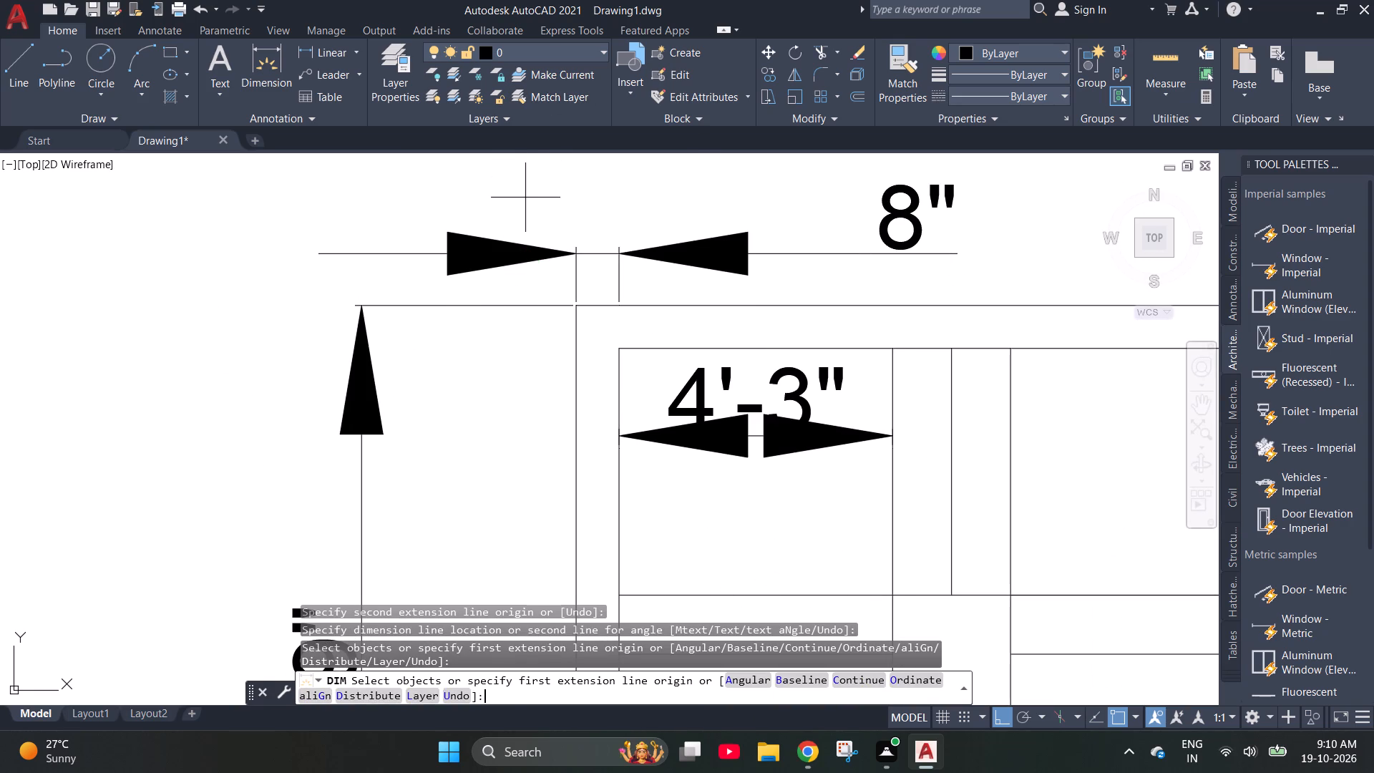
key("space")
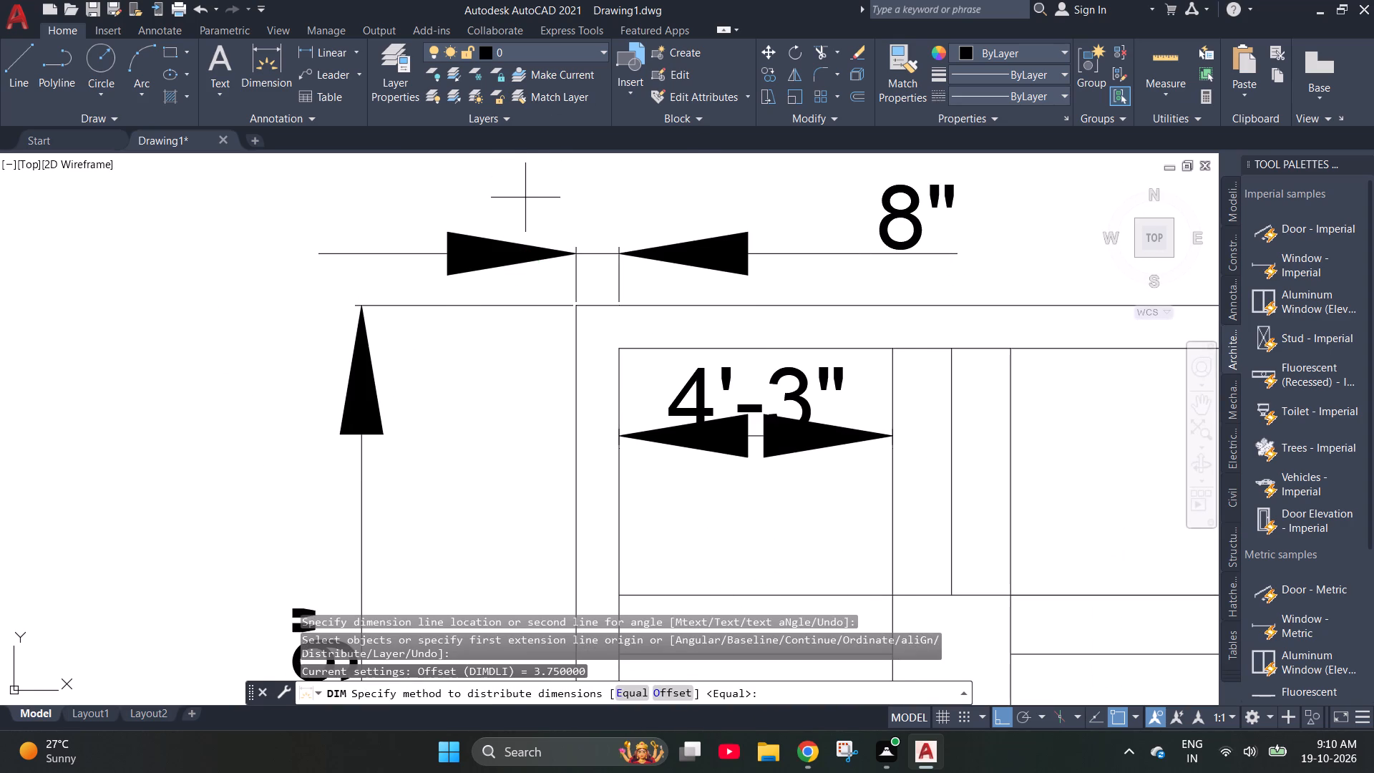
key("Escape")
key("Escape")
Set the ISO-25 dimension style's arrow size to 1' and make the style current.
type("d")
key("space")
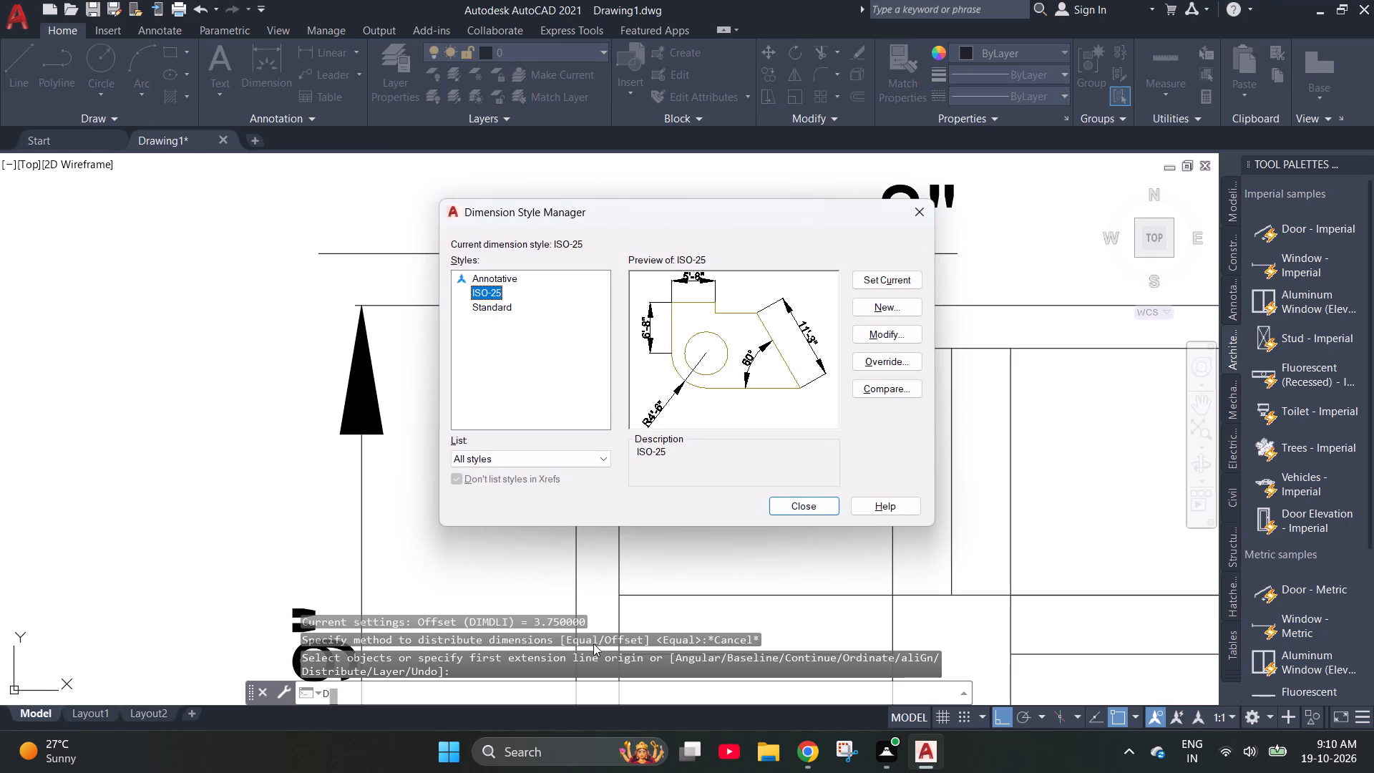
left_click(879, 340)
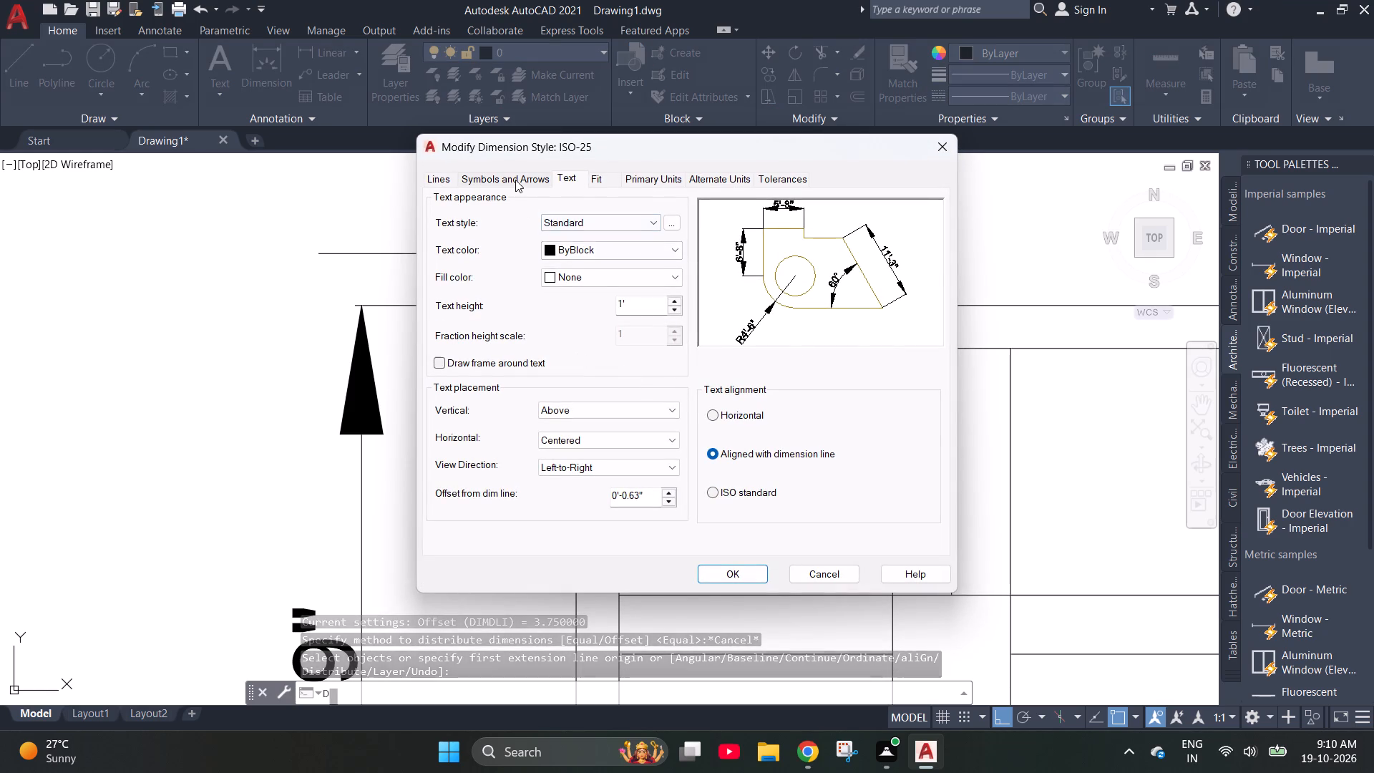
left_click(515, 175)
left_click_drag(472, 361, 364, 375)
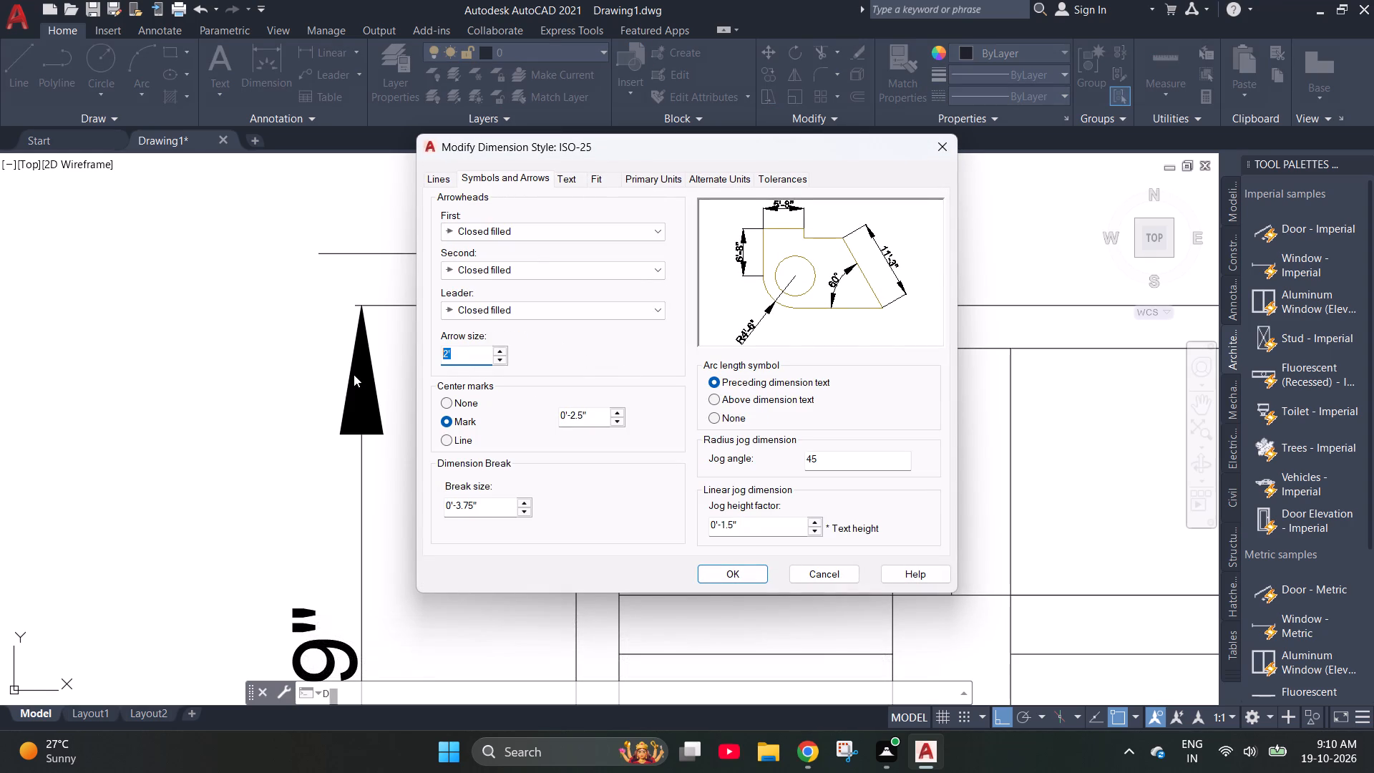
type("1'")
key("Return")
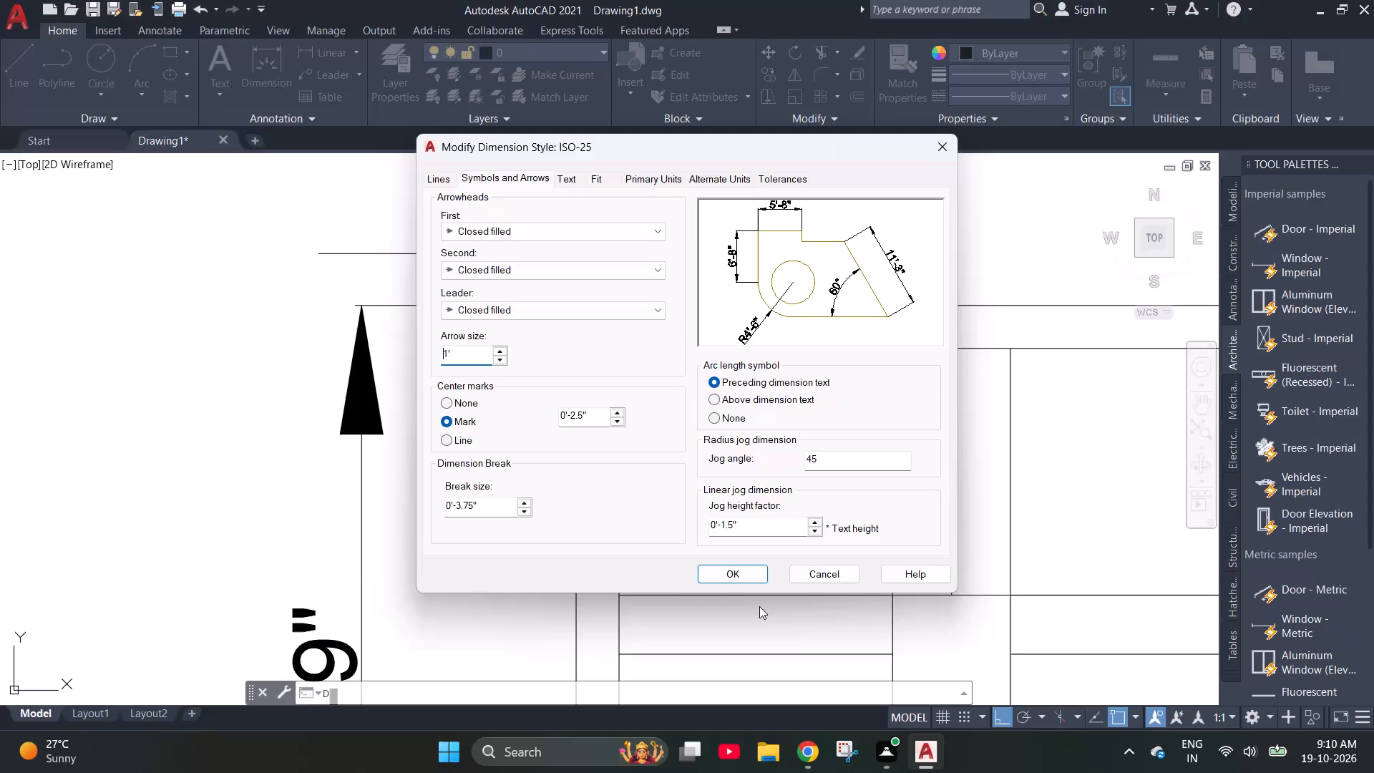
left_click(725, 581)
left_click(880, 273)
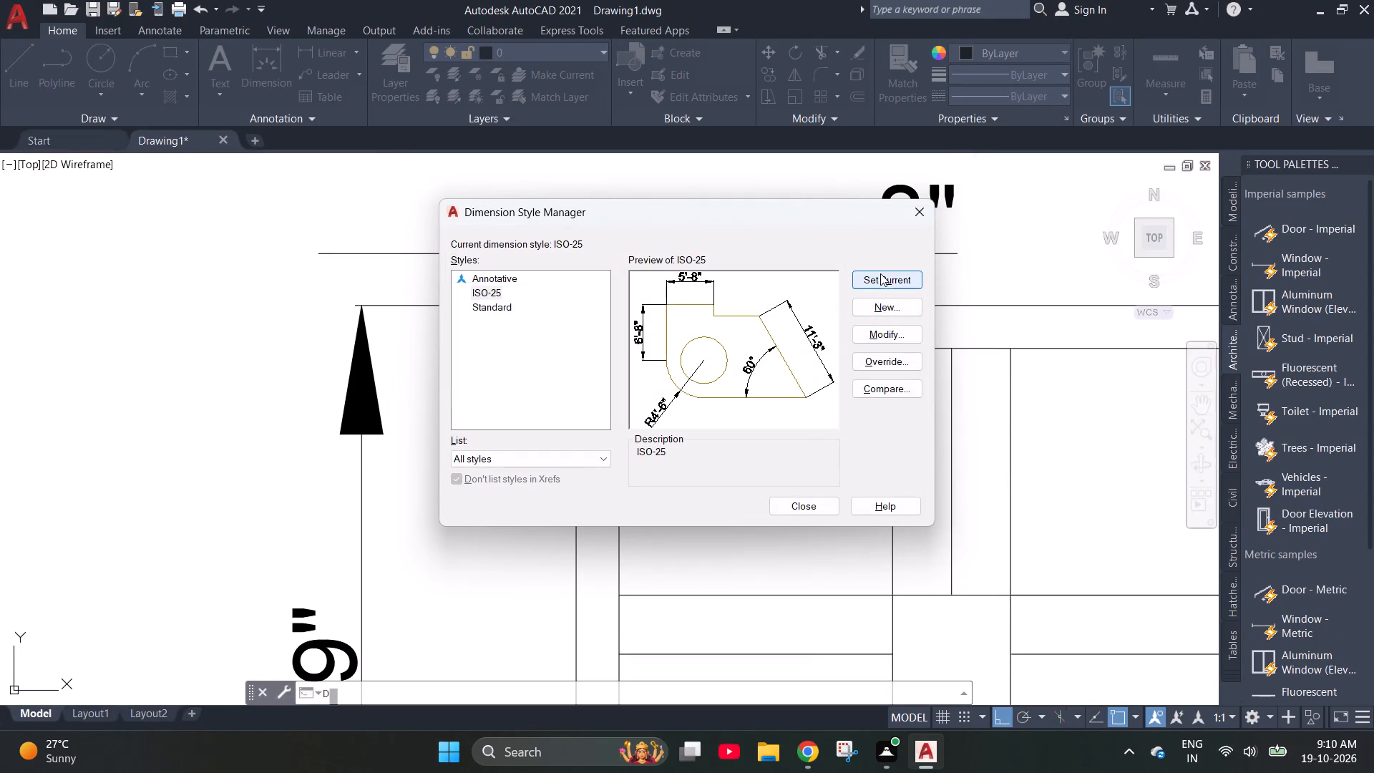
left_click(782, 502)
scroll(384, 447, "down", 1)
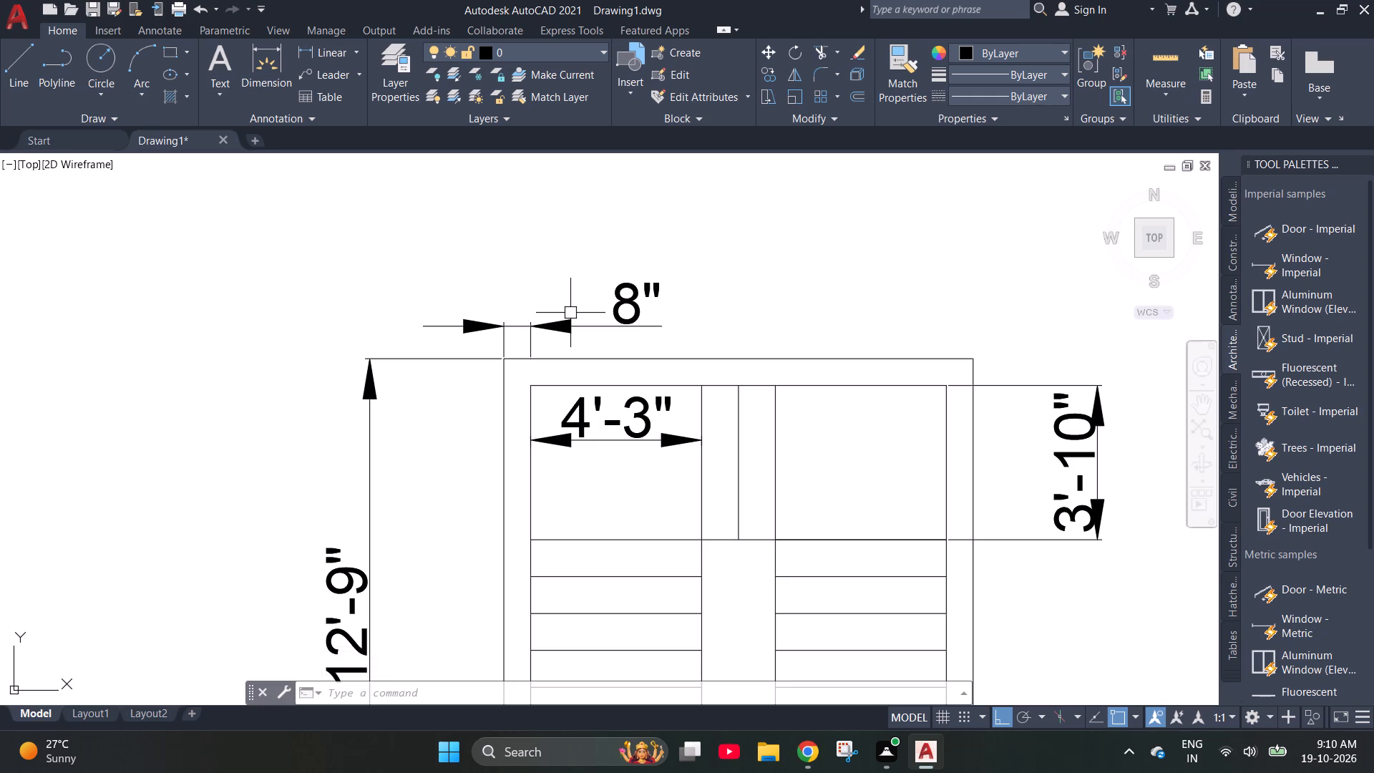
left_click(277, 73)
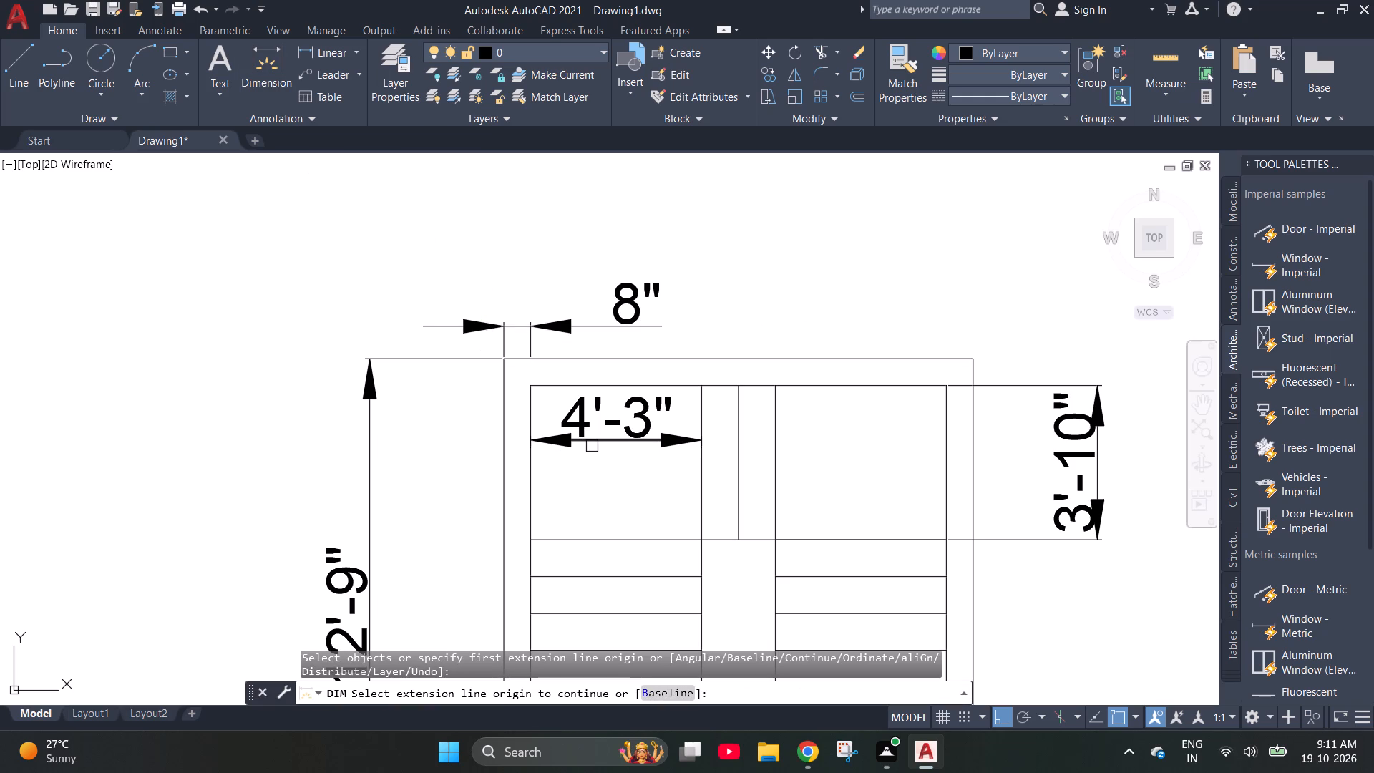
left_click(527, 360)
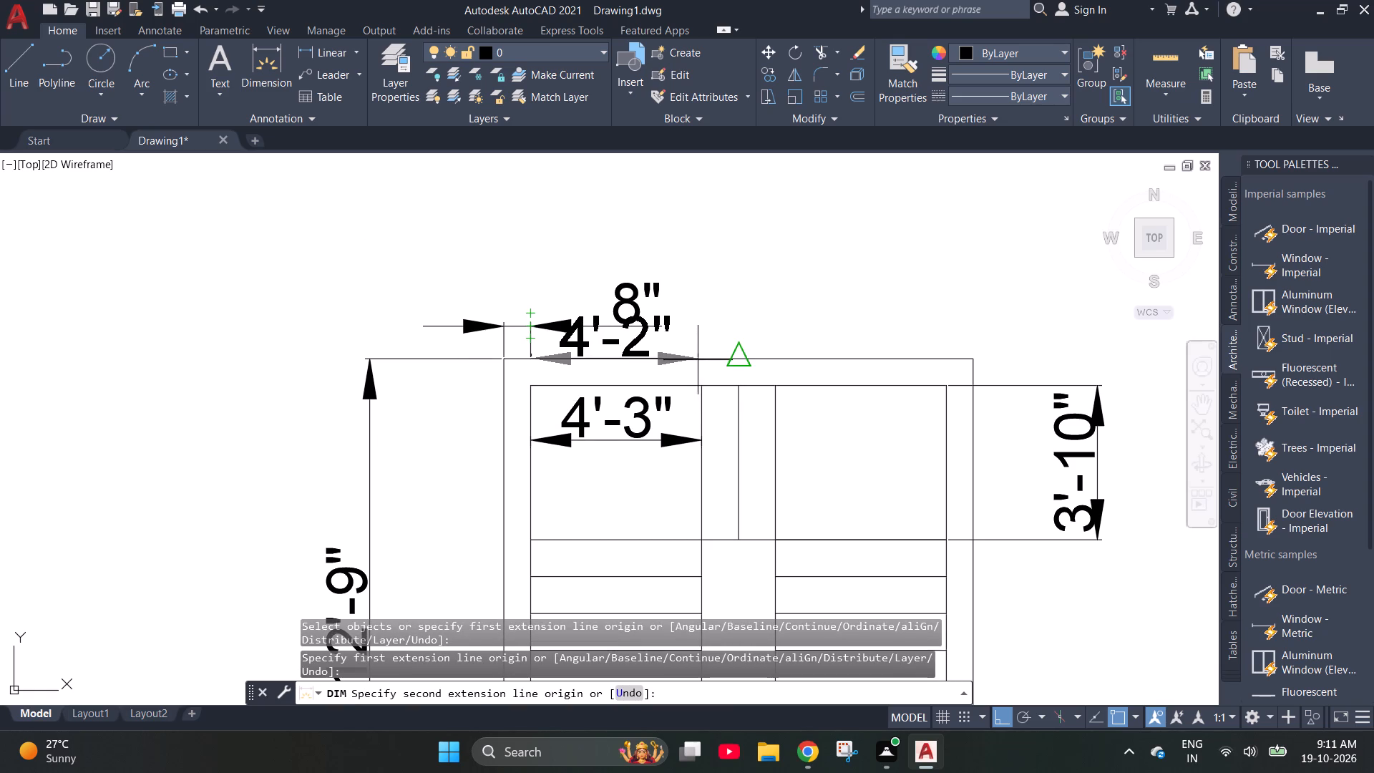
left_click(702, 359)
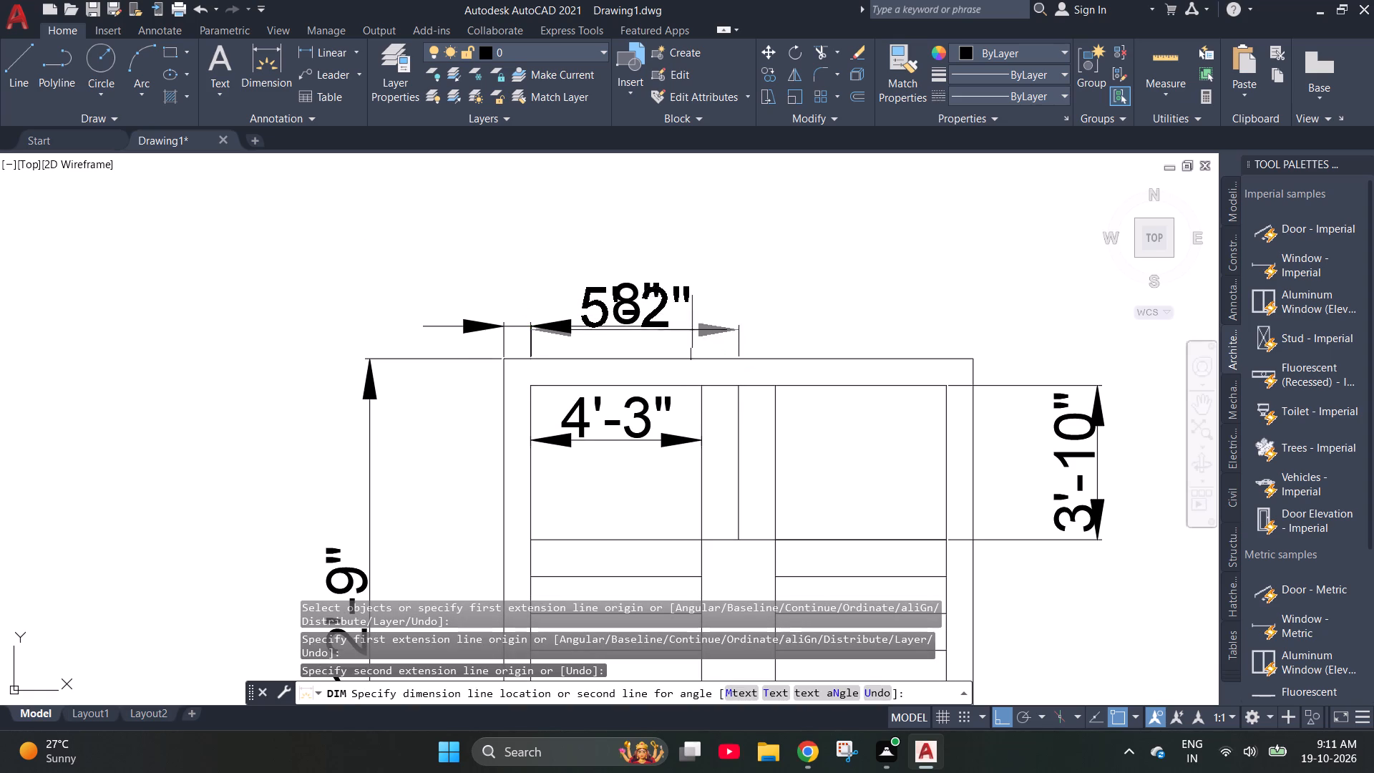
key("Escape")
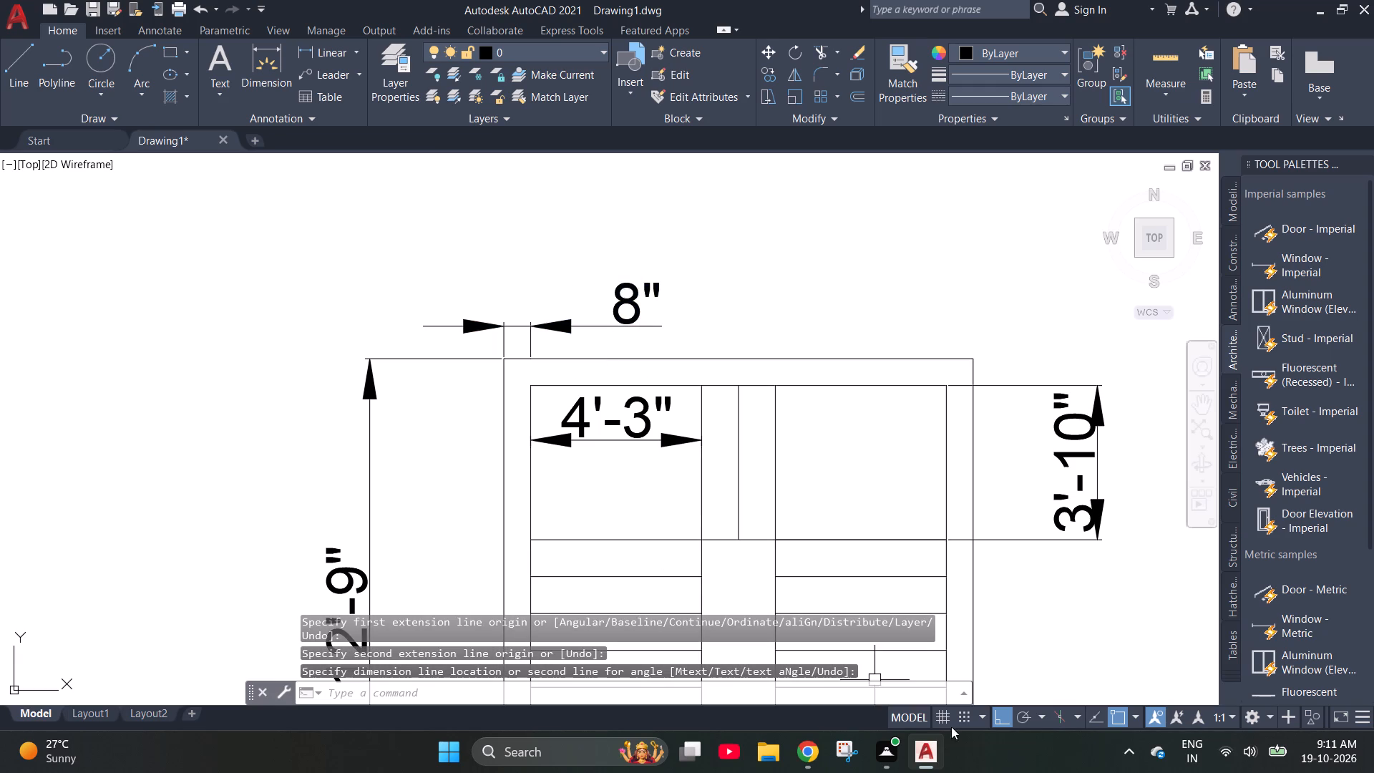
Set the ISO-25 dimension style's arrow size to 5".
key("d")
key("space")
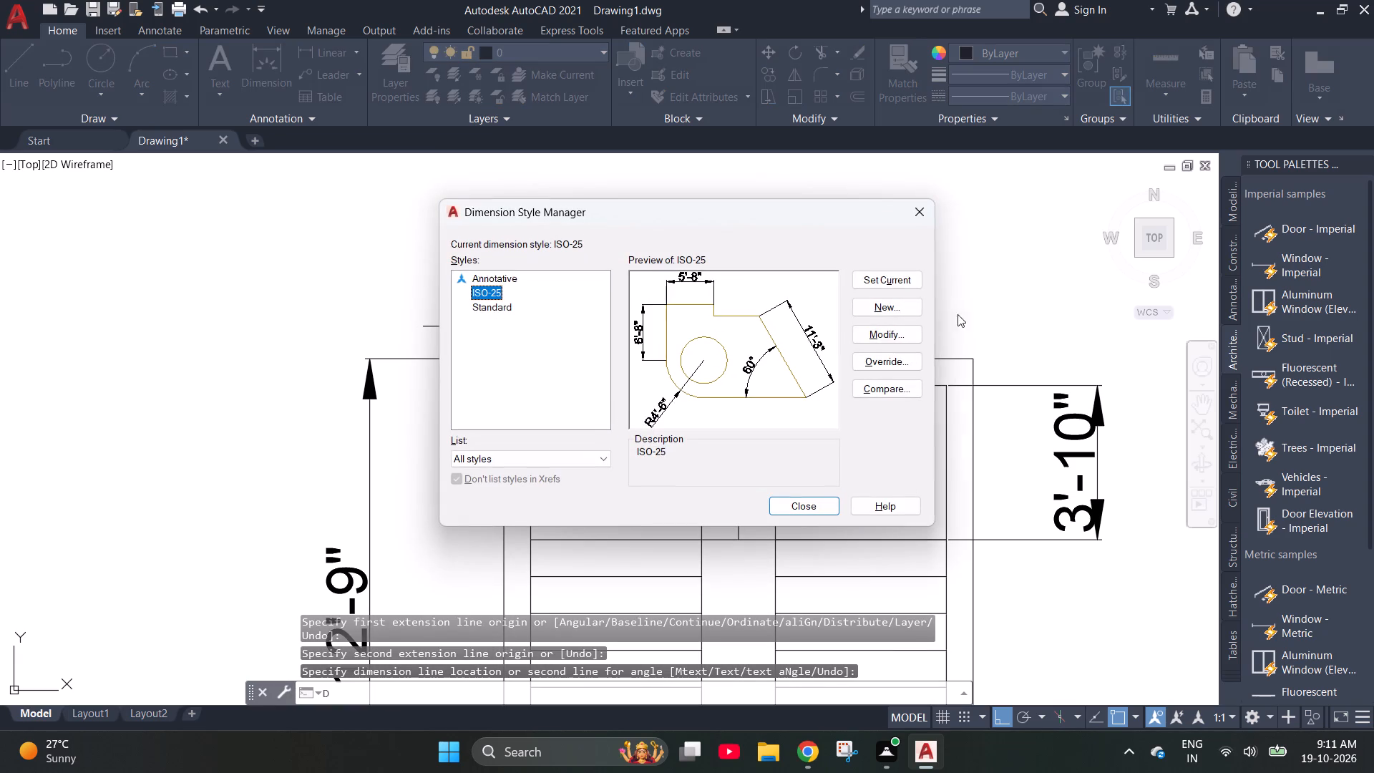
left_click(911, 343)
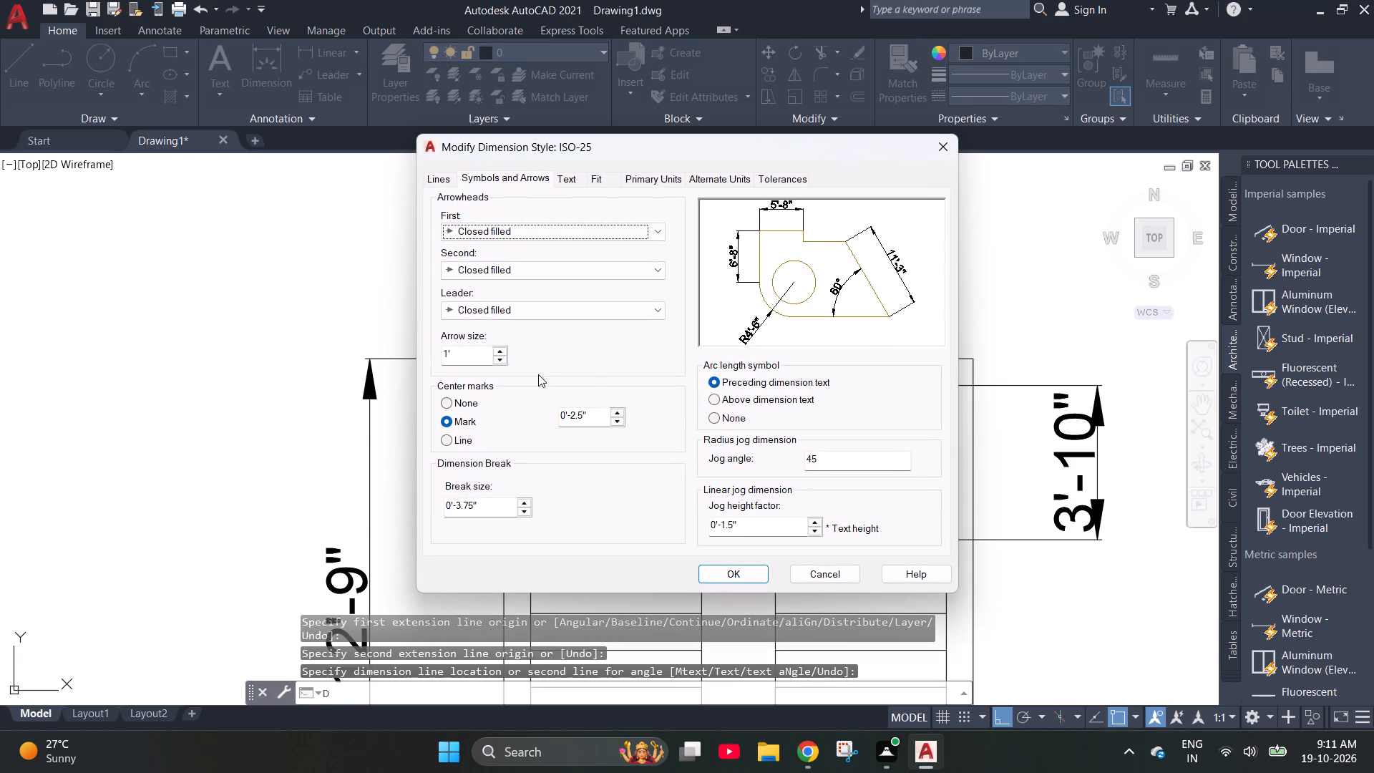
left_click_drag(459, 354, 396, 356)
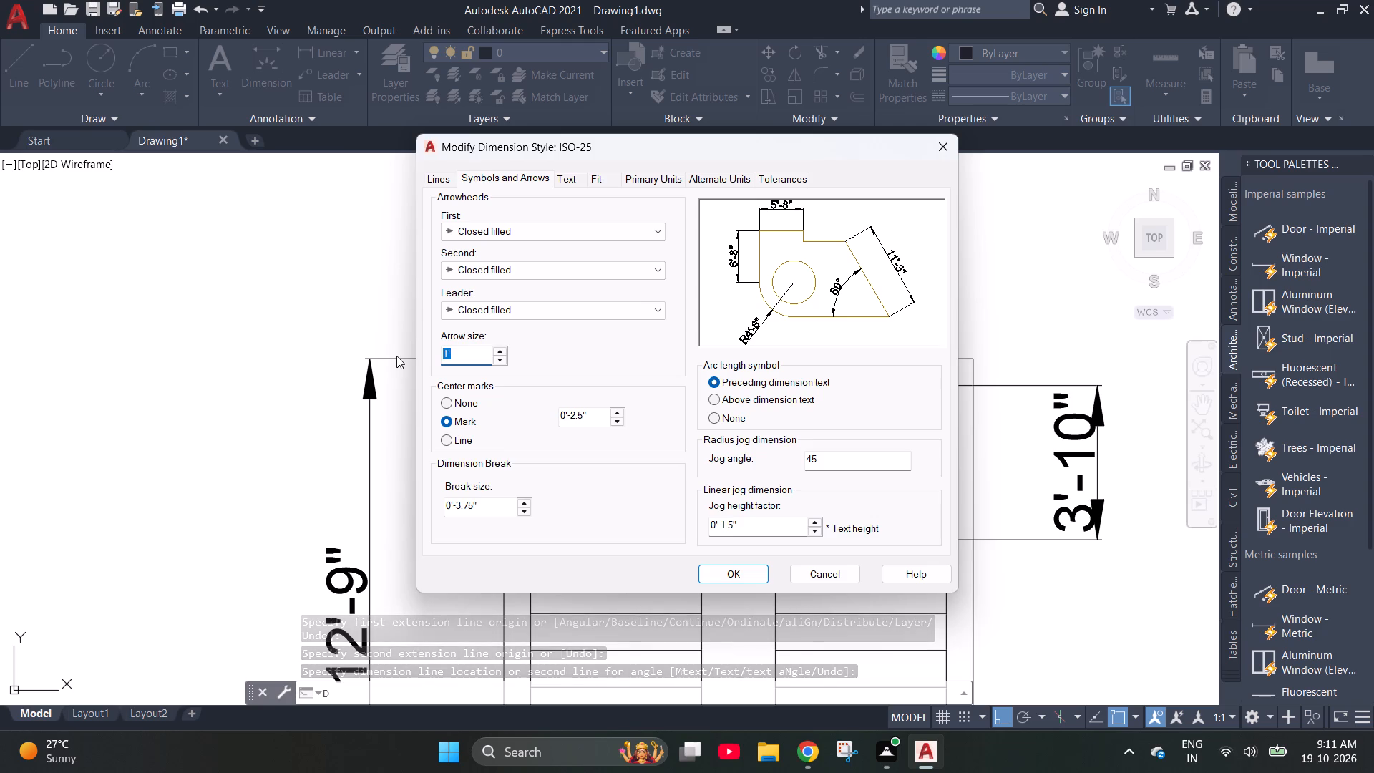
type("5\"")
key("Return")
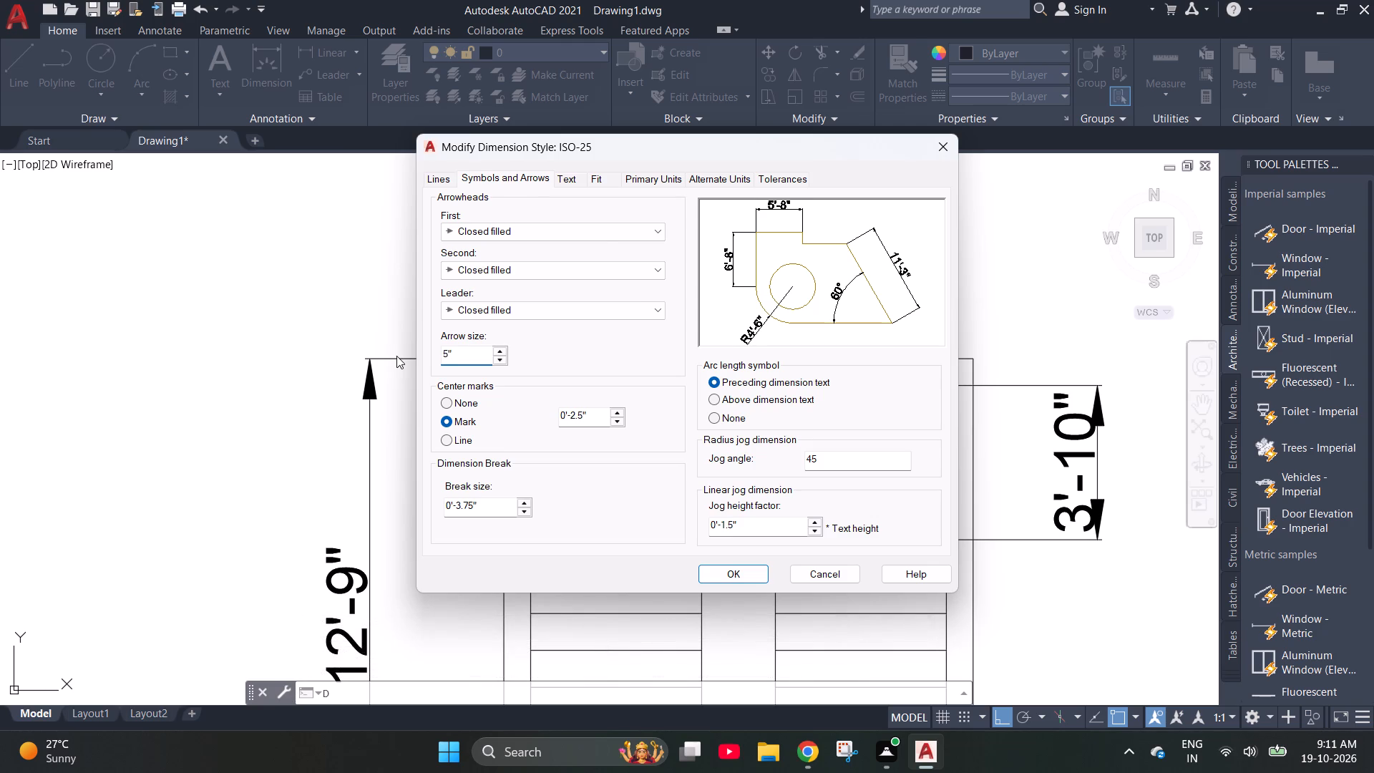
Set the ISO-25 dimension style's text height to 7" and make the style current.
left_click(602, 180)
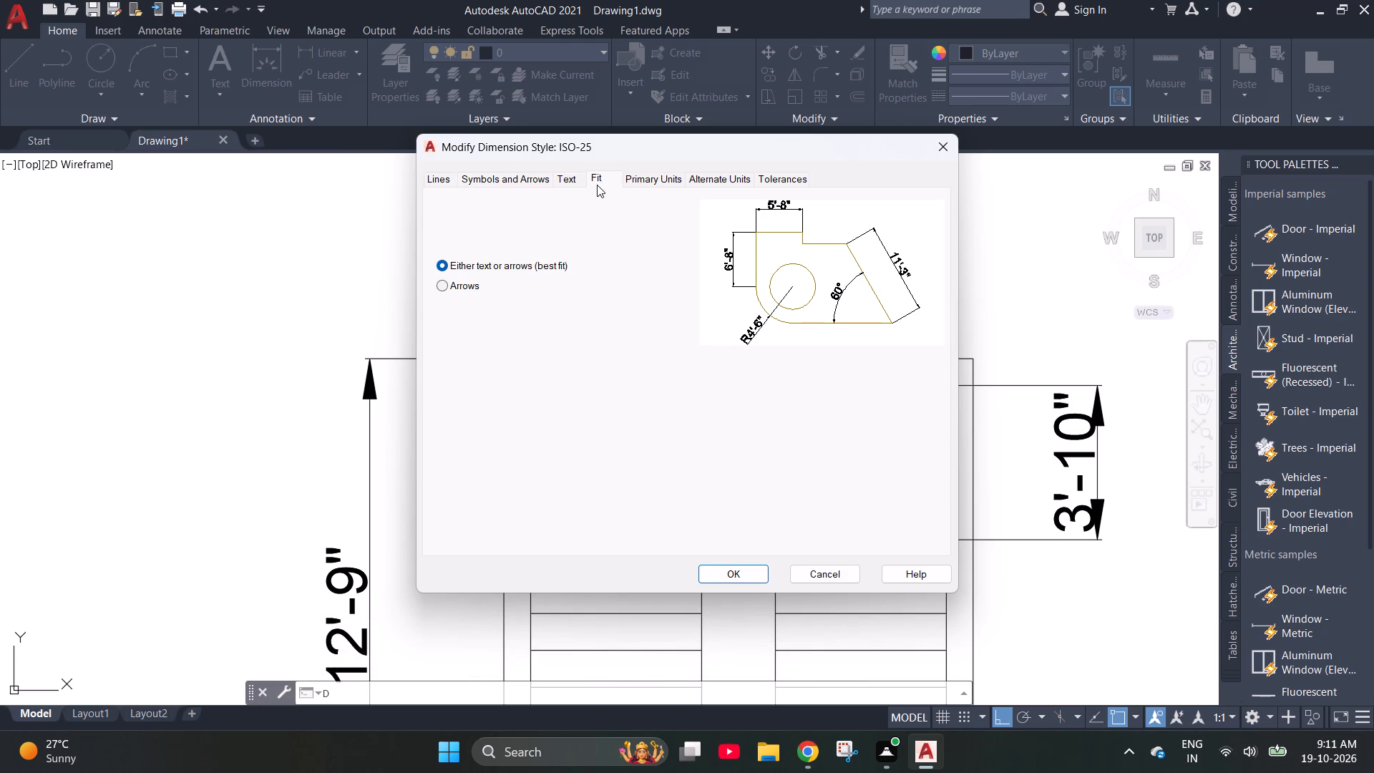
left_click(580, 182)
left_click_drag(628, 301, 519, 301)
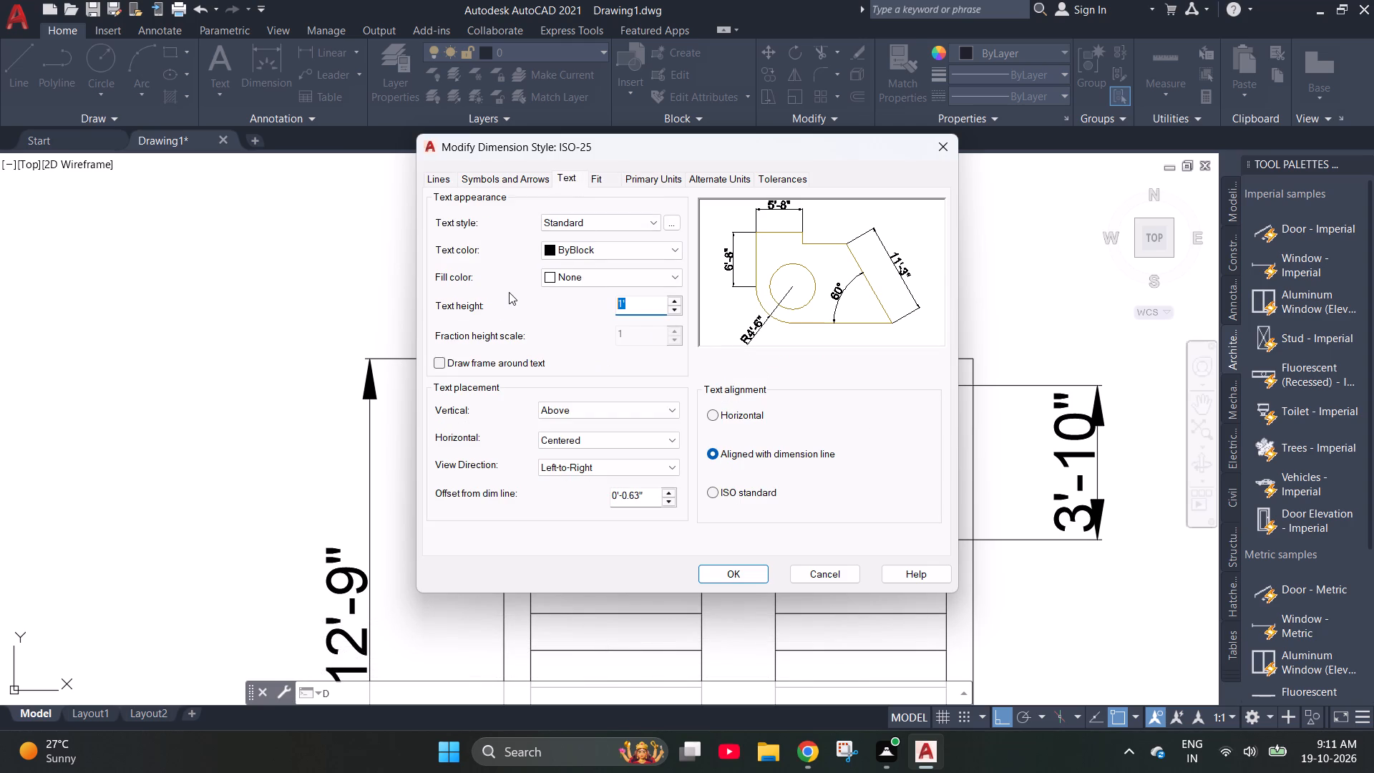
type("7\"")
key("Return")
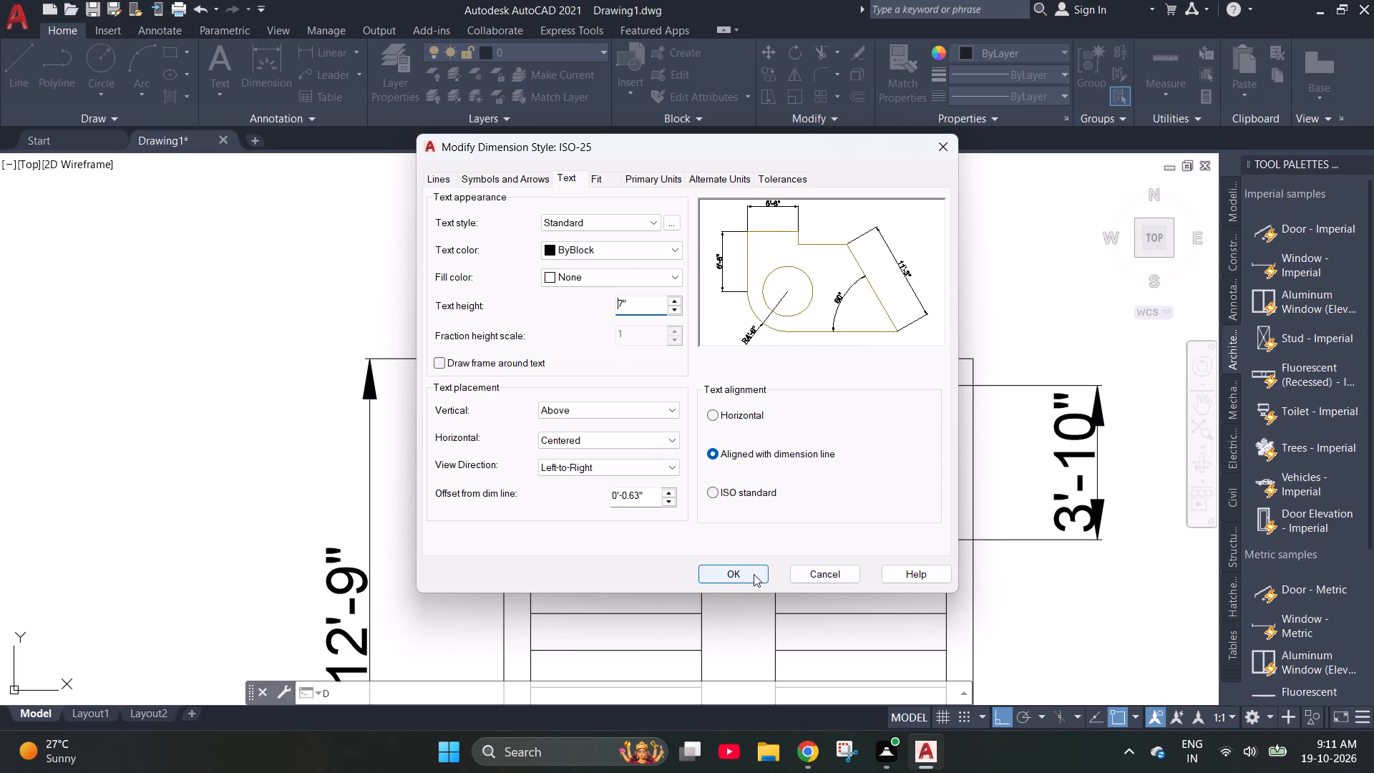
left_click(751, 575)
left_click(872, 279)
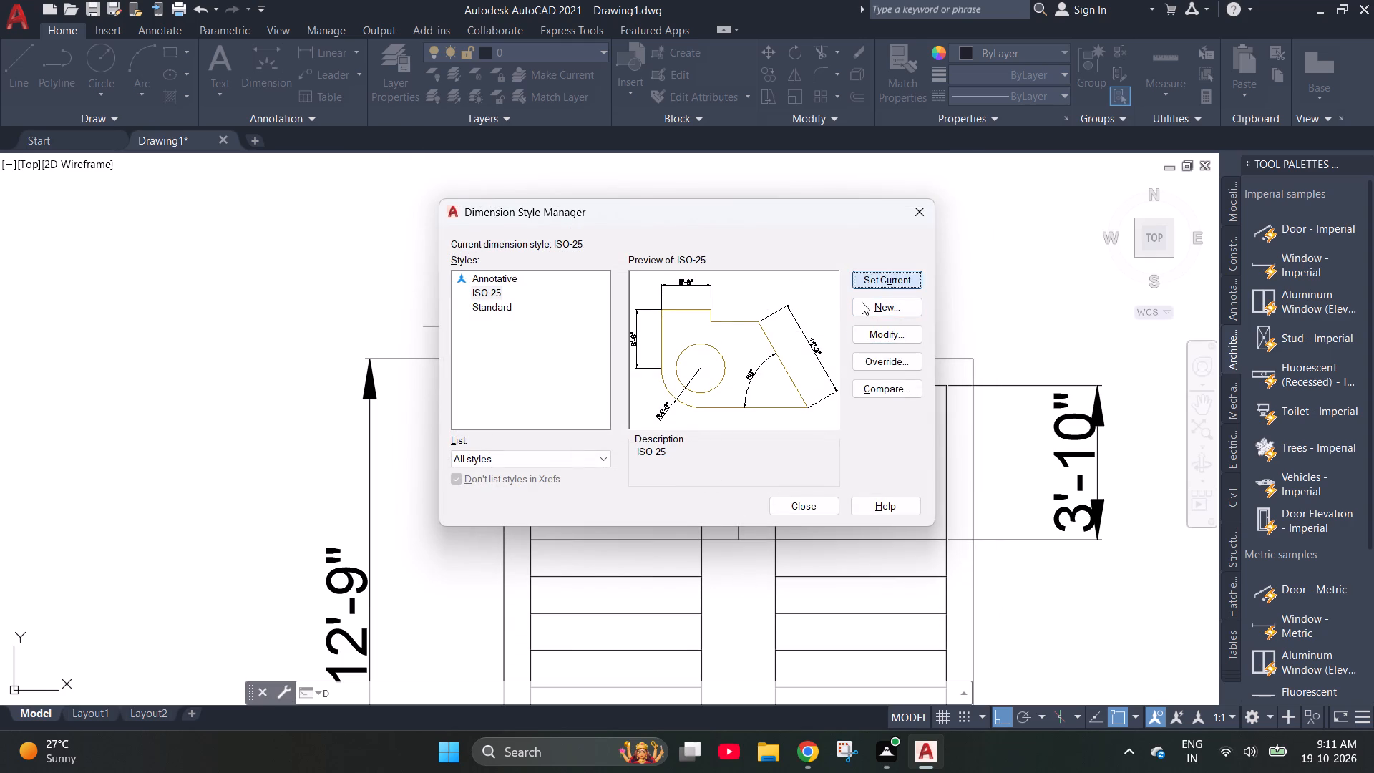
left_click(783, 510)
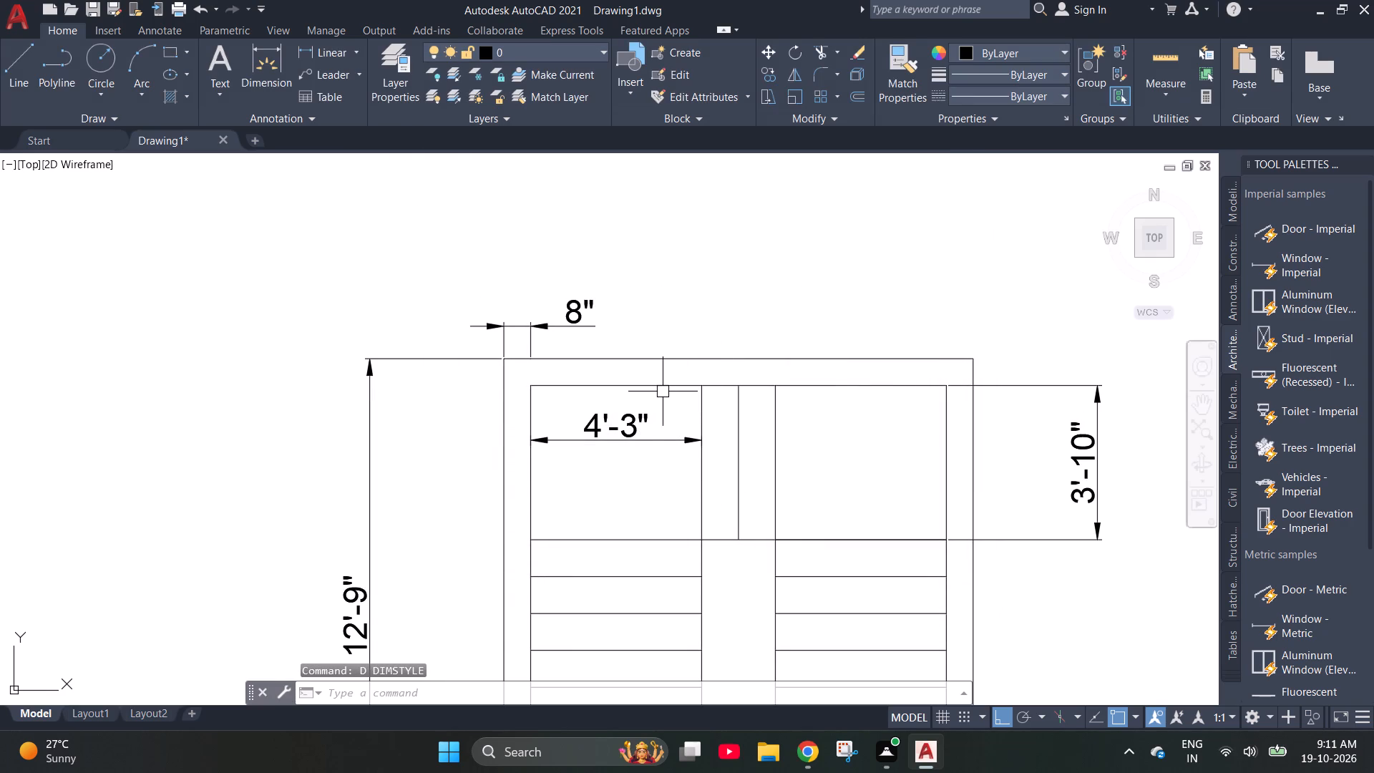
key("Escape")
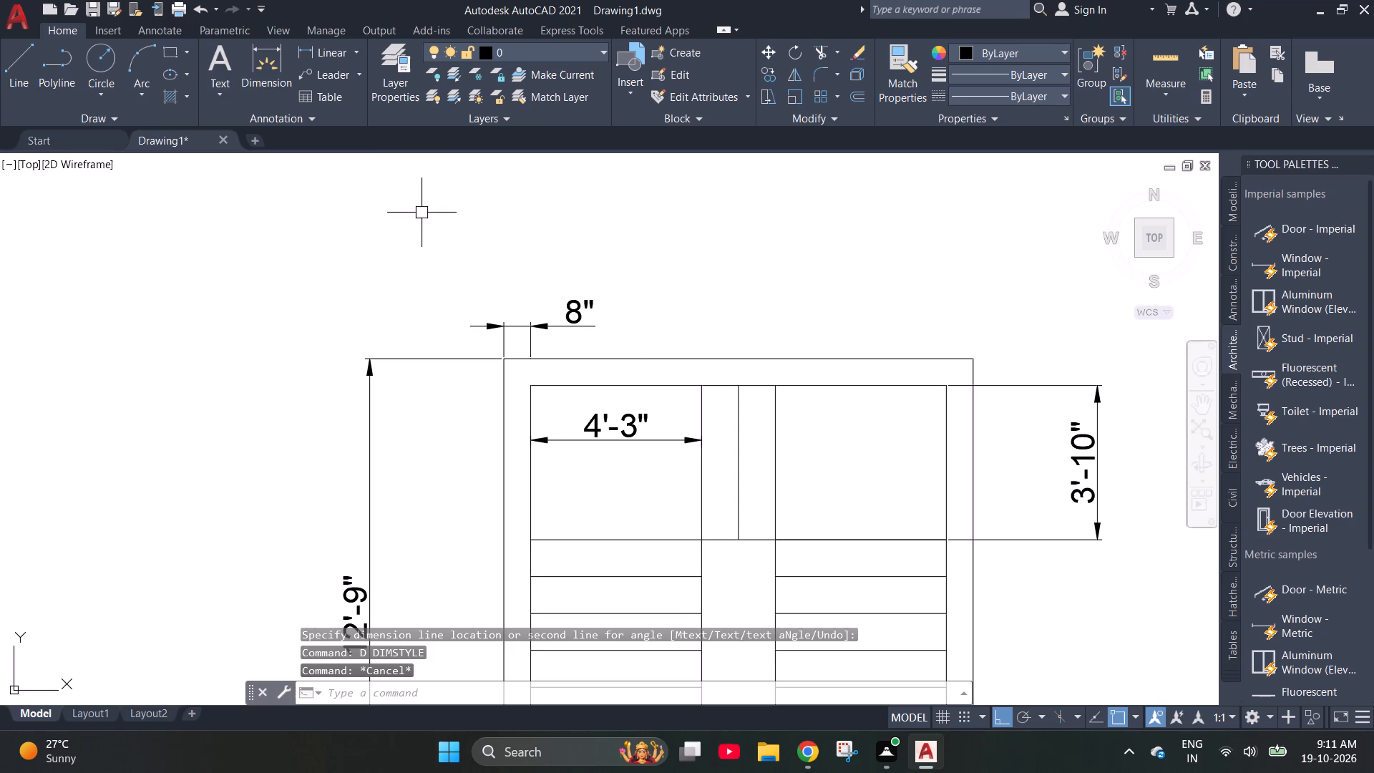
Dimension the left landing section's width along the top wall's outer edge, placed above the left wall's thickness dimension.
left_click(270, 67)
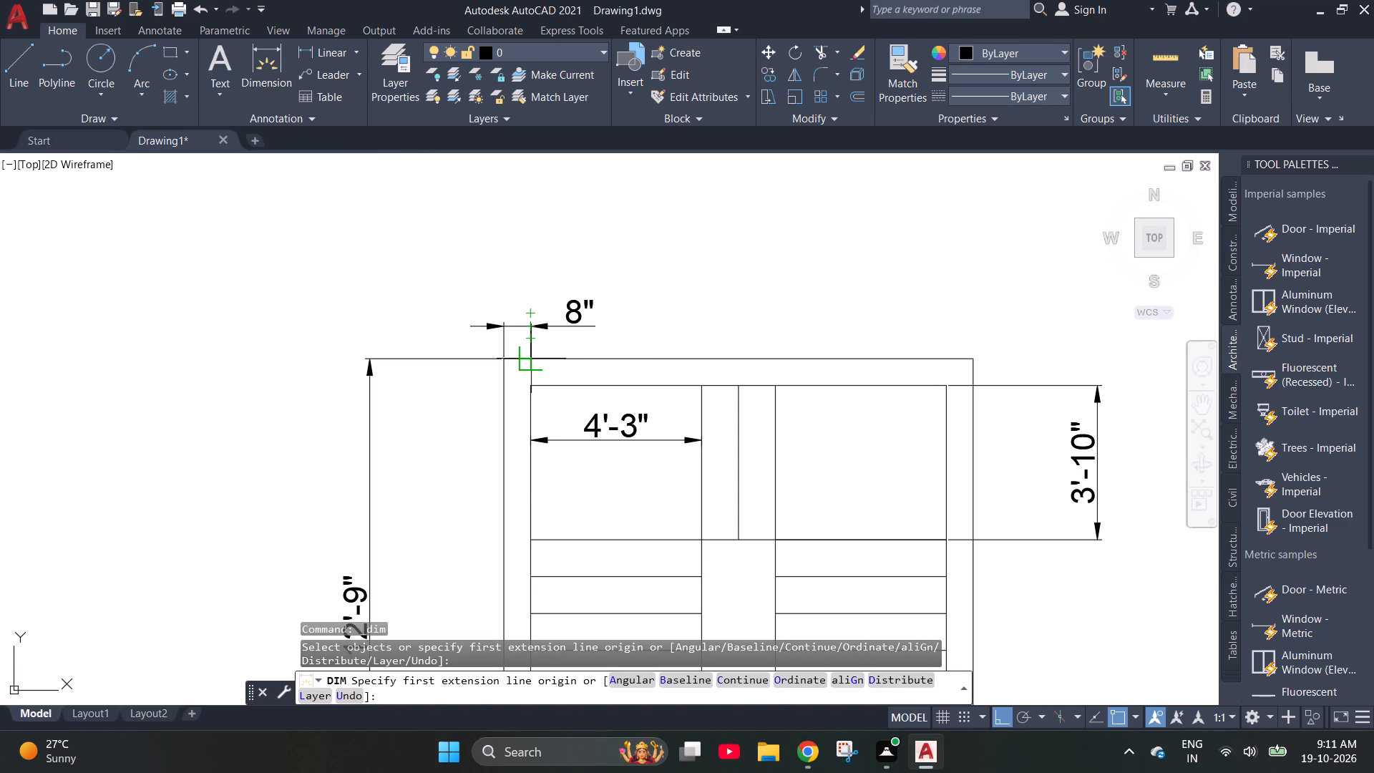
scroll(537, 356, "up", 3)
left_click(506, 363)
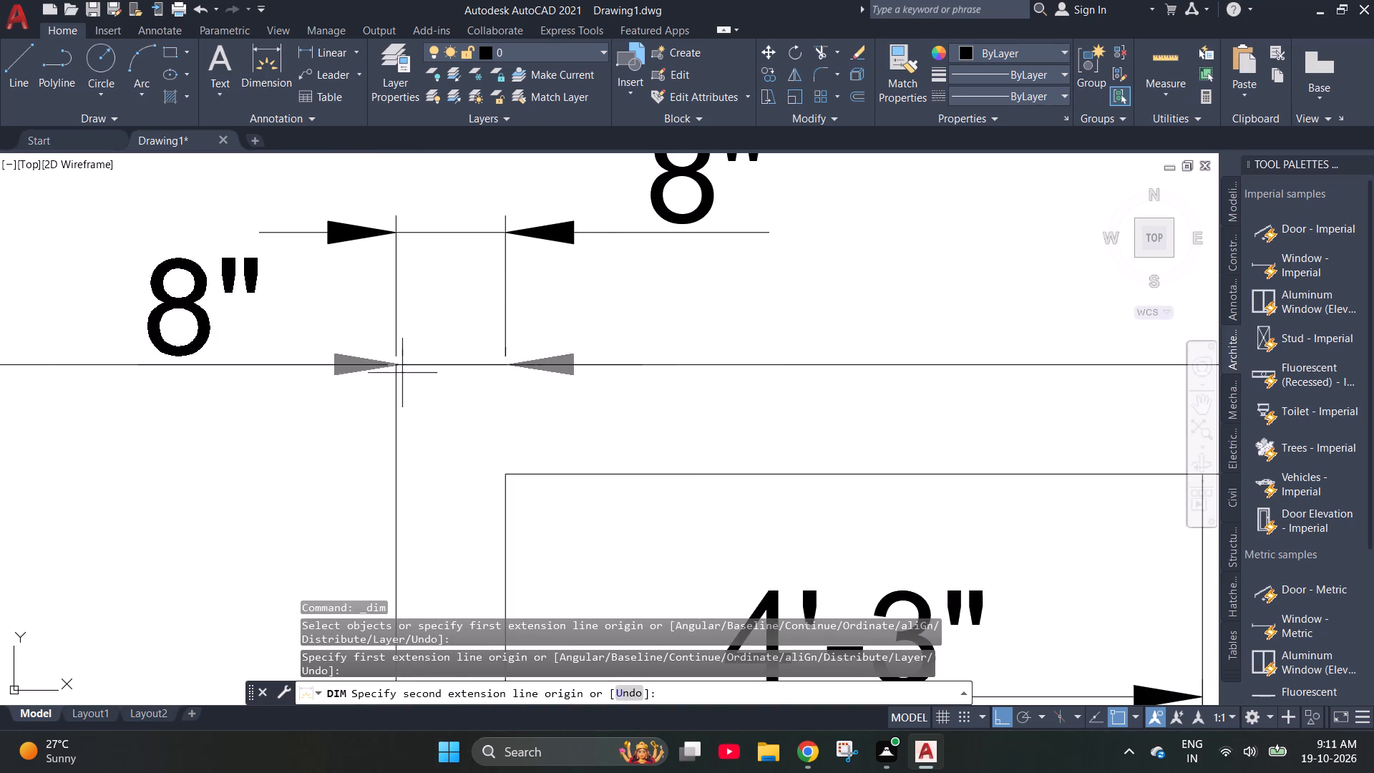
scroll(401, 373, "down", 1)
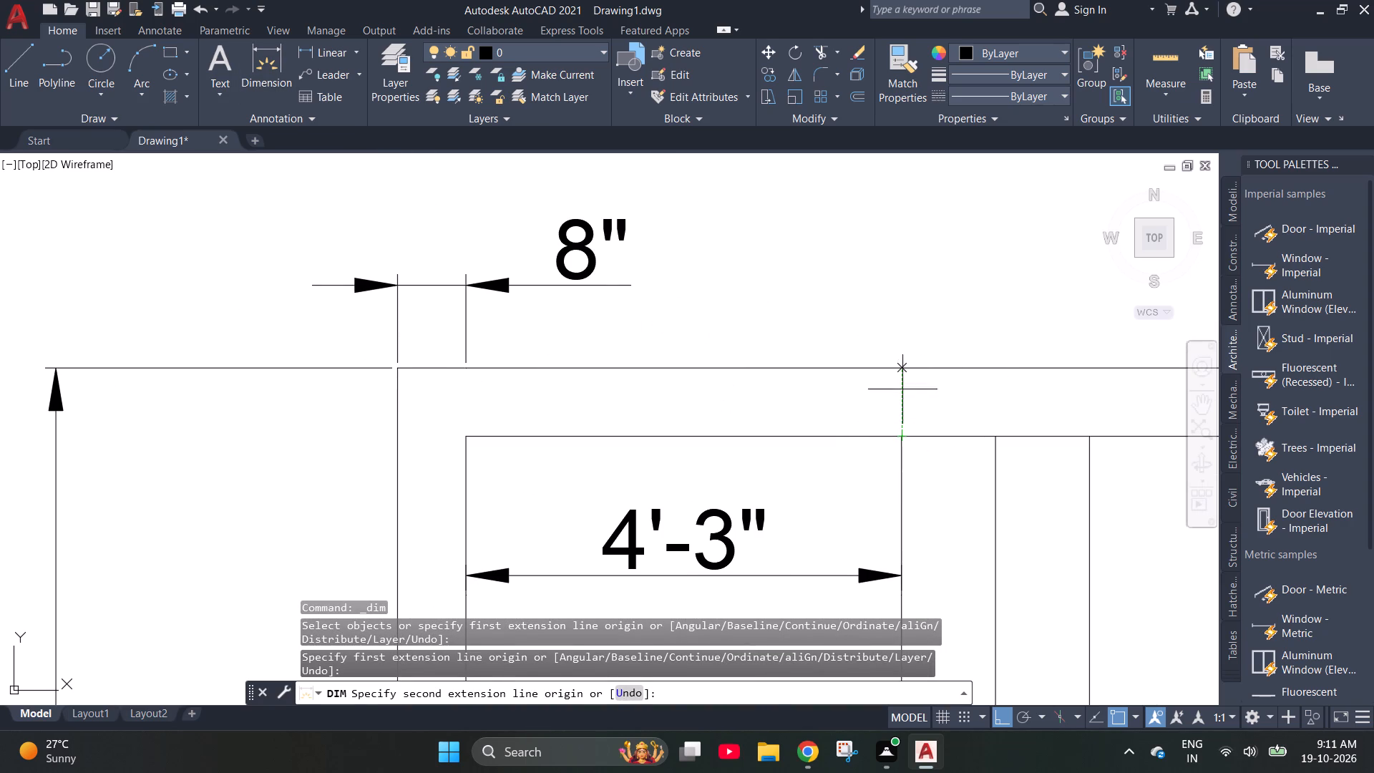
left_click(903, 369)
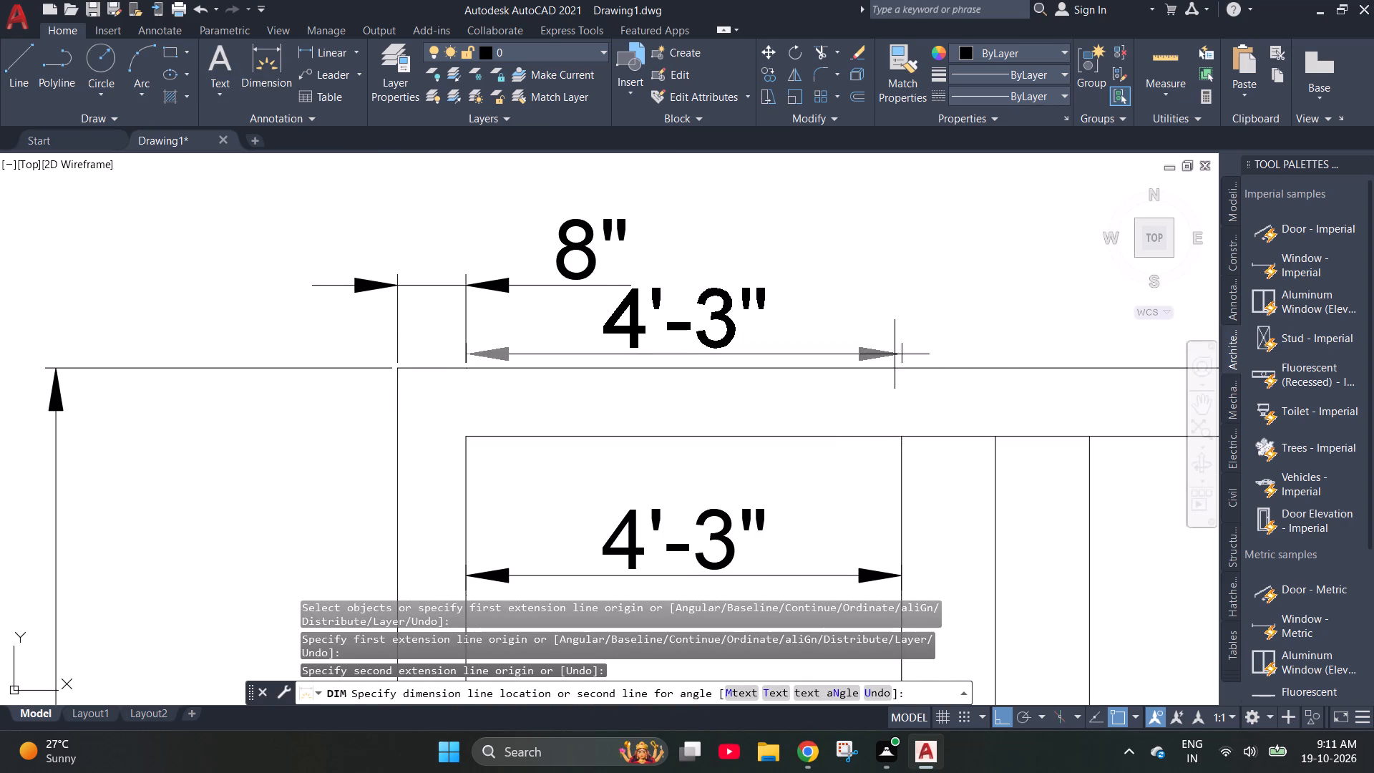
scroll(854, 315, "down", 1)
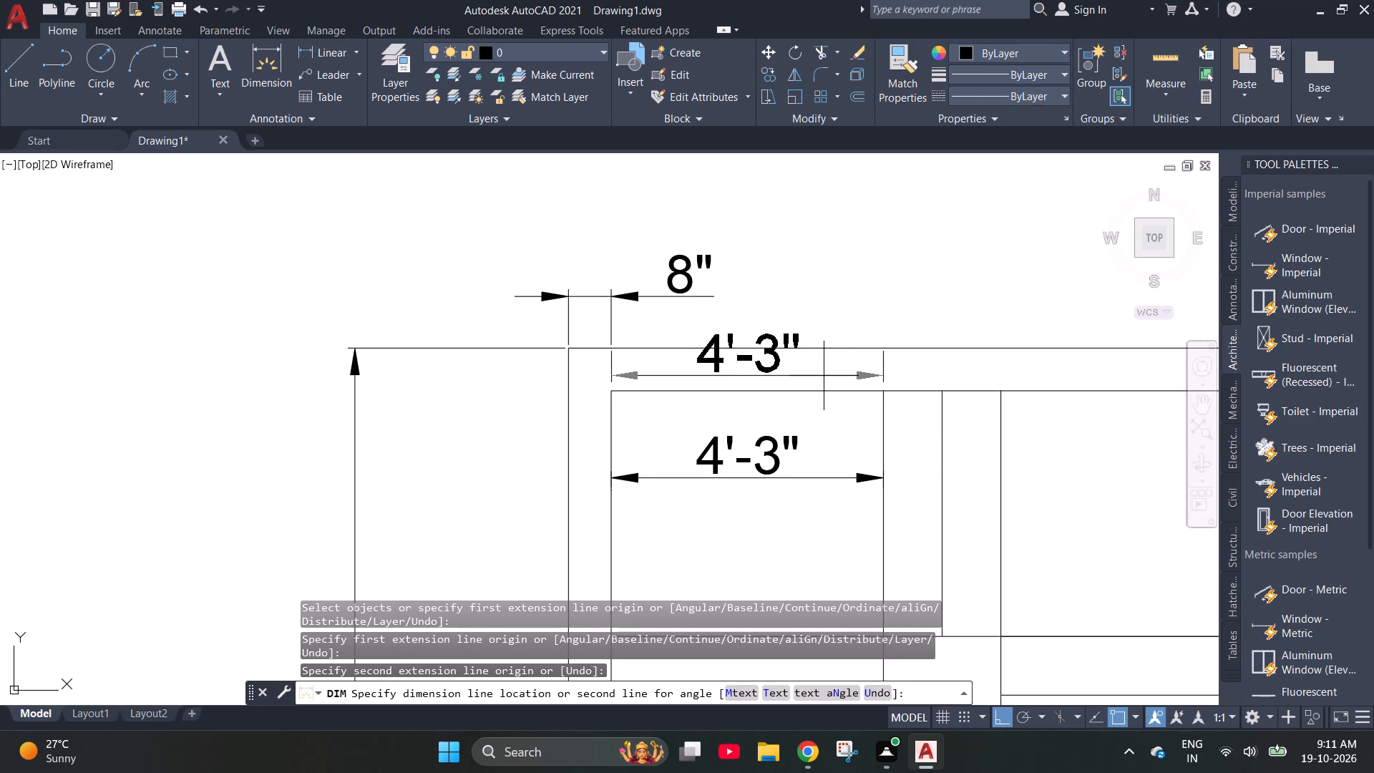
left_click(733, 220)
key("Escape")
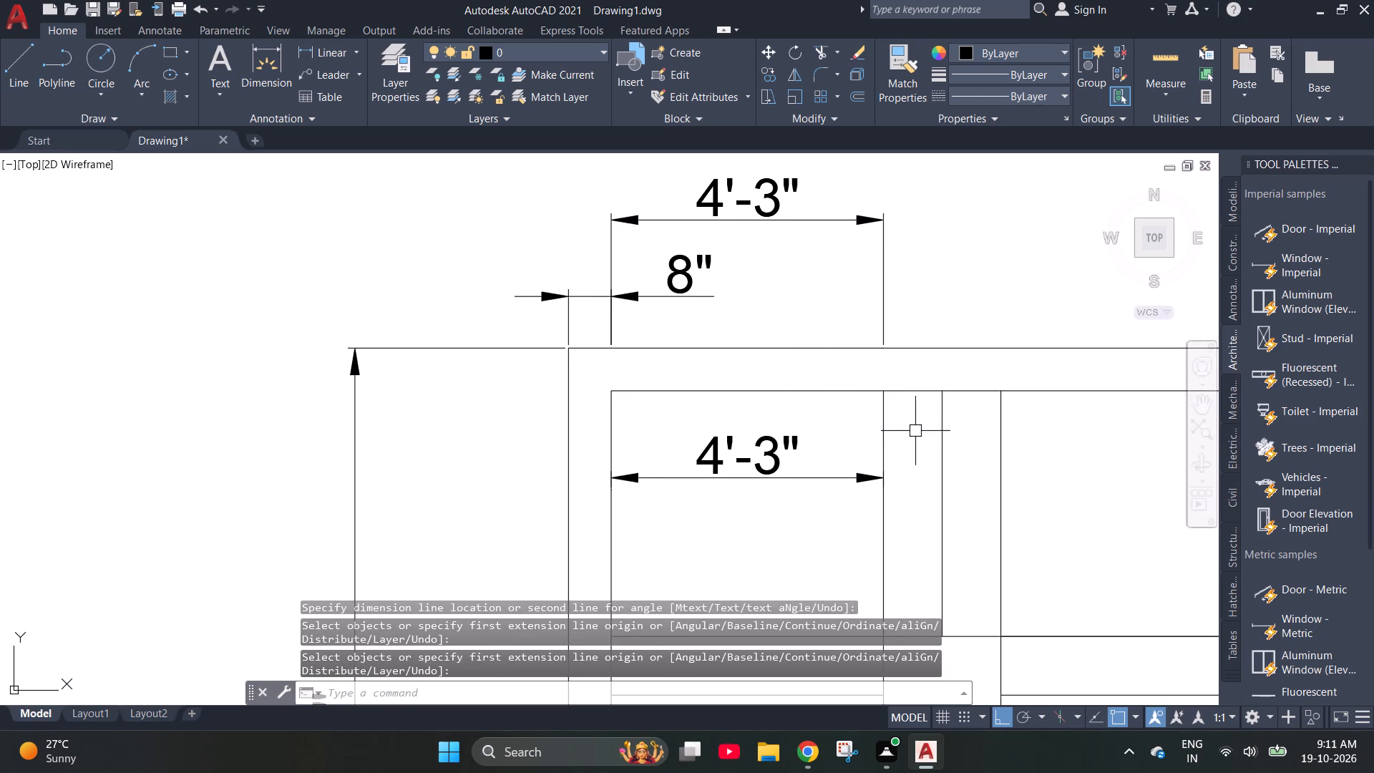
Dimension the gap between the first and second vertical landing lines above the top wall, level with the left wall's thickness dimension.
key("space")
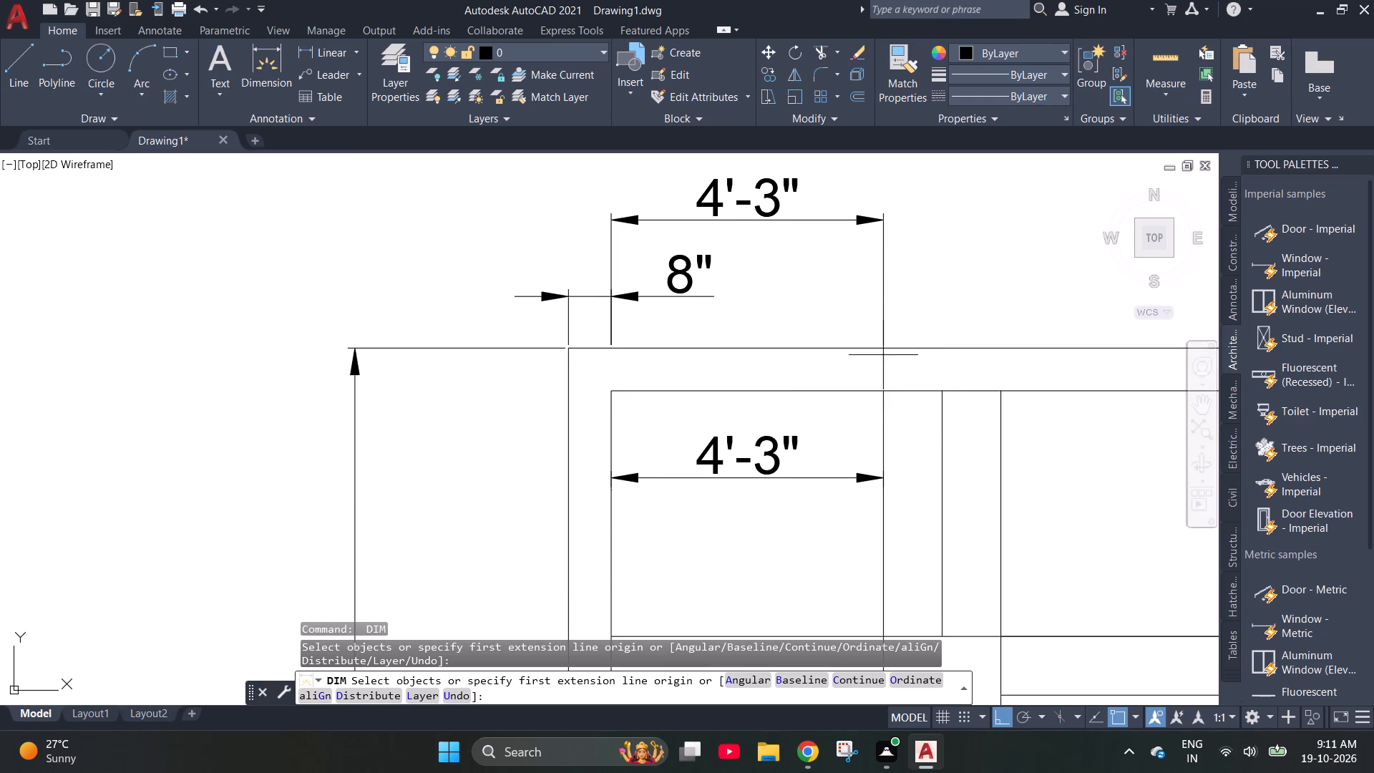
left_click(883, 349)
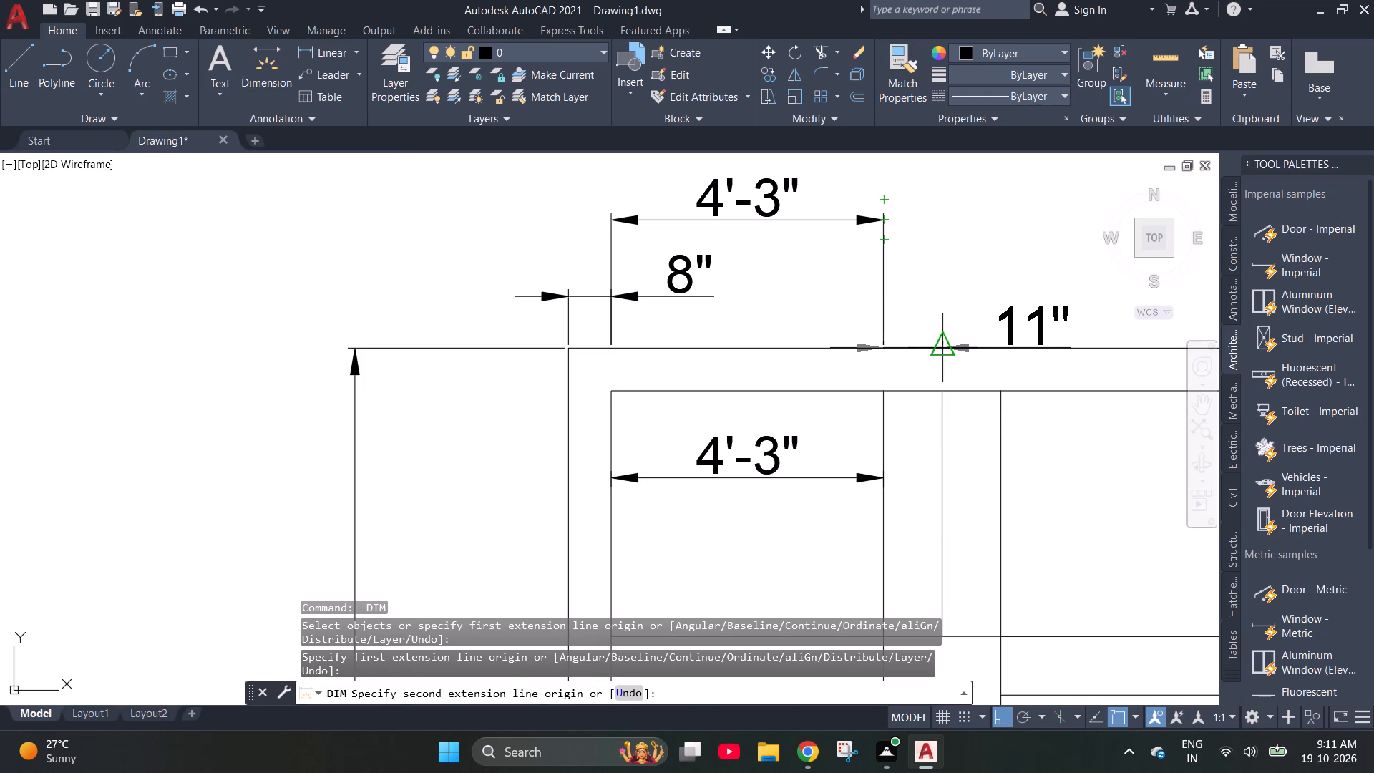
left_click(944, 348)
left_click(932, 296)
key("Escape")
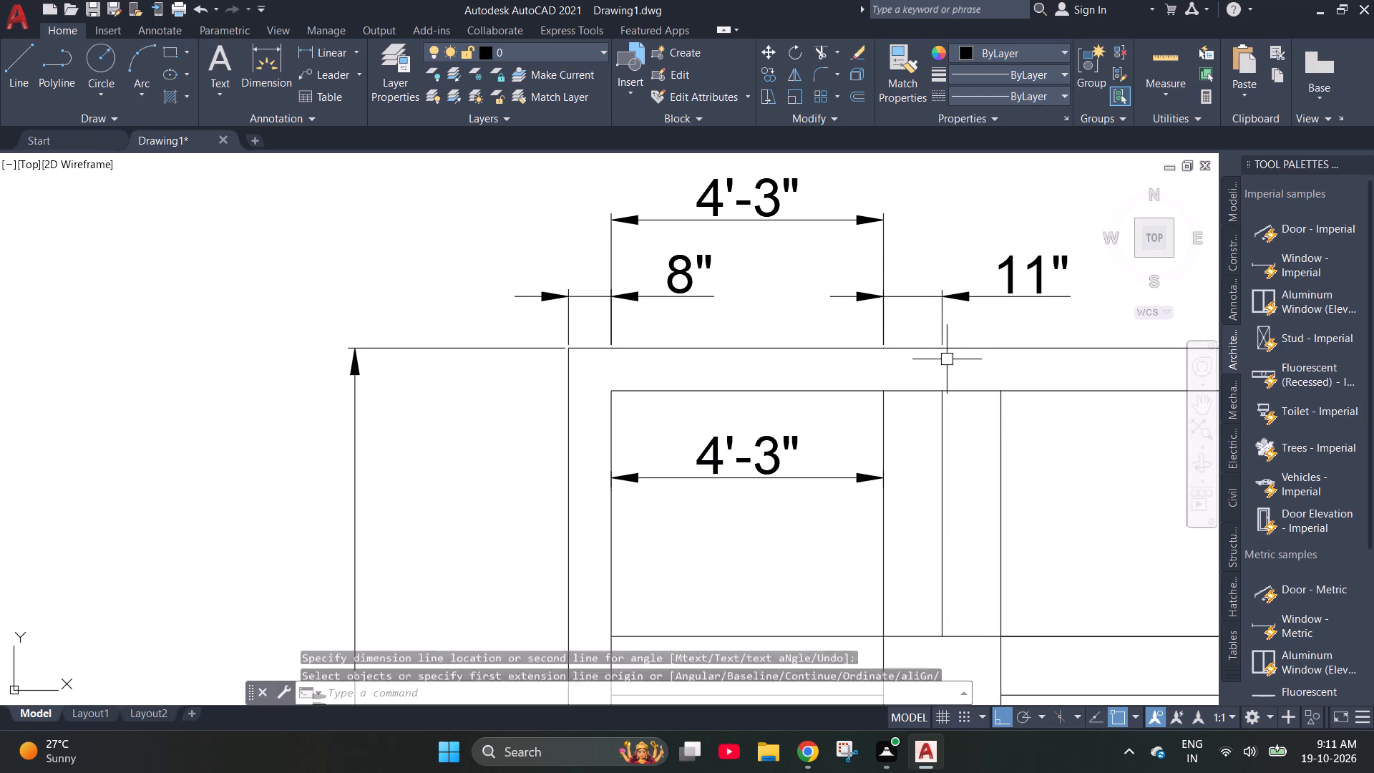
Dimension the gap between the second and third vertical landing lines, placed above the previous gap dimension.
key("space")
left_click(944, 343)
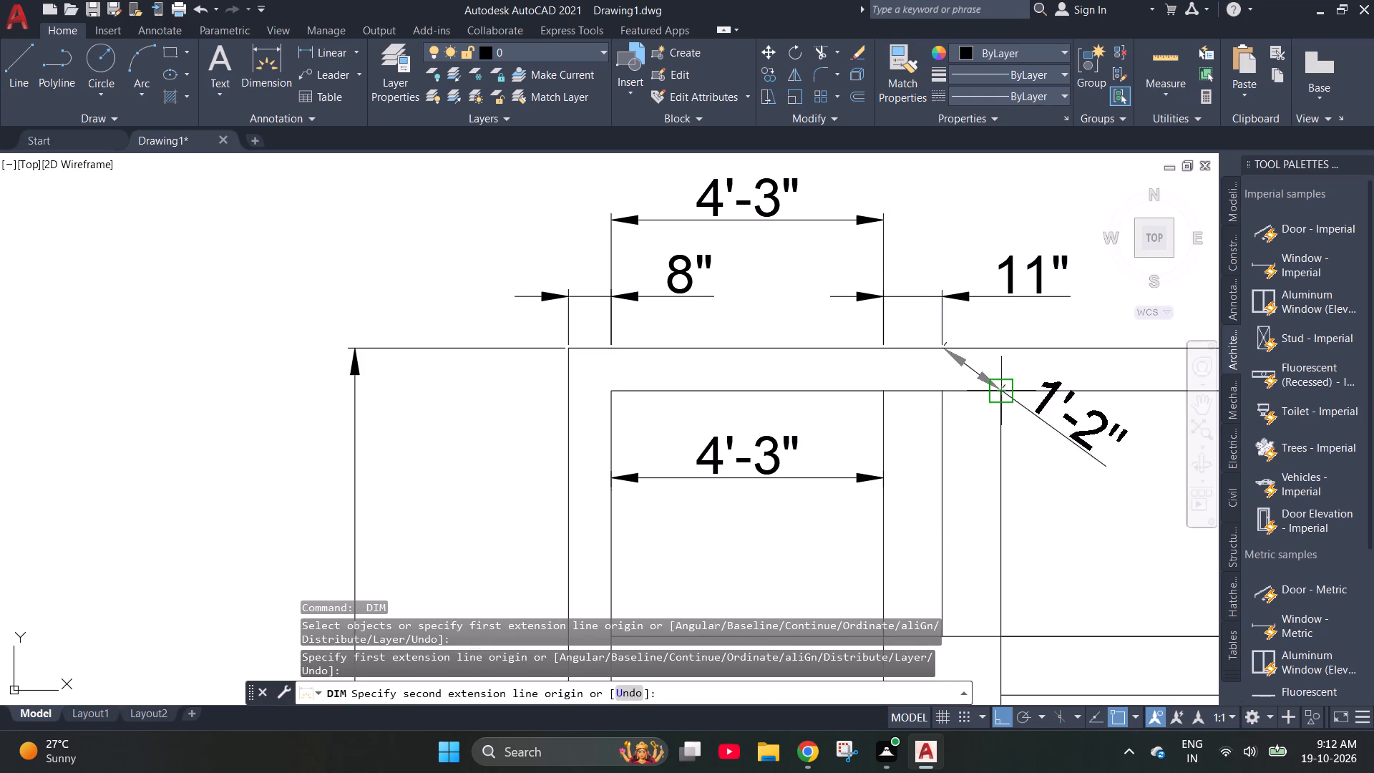
left_click(1002, 349)
left_click(961, 223)
key("Escape")
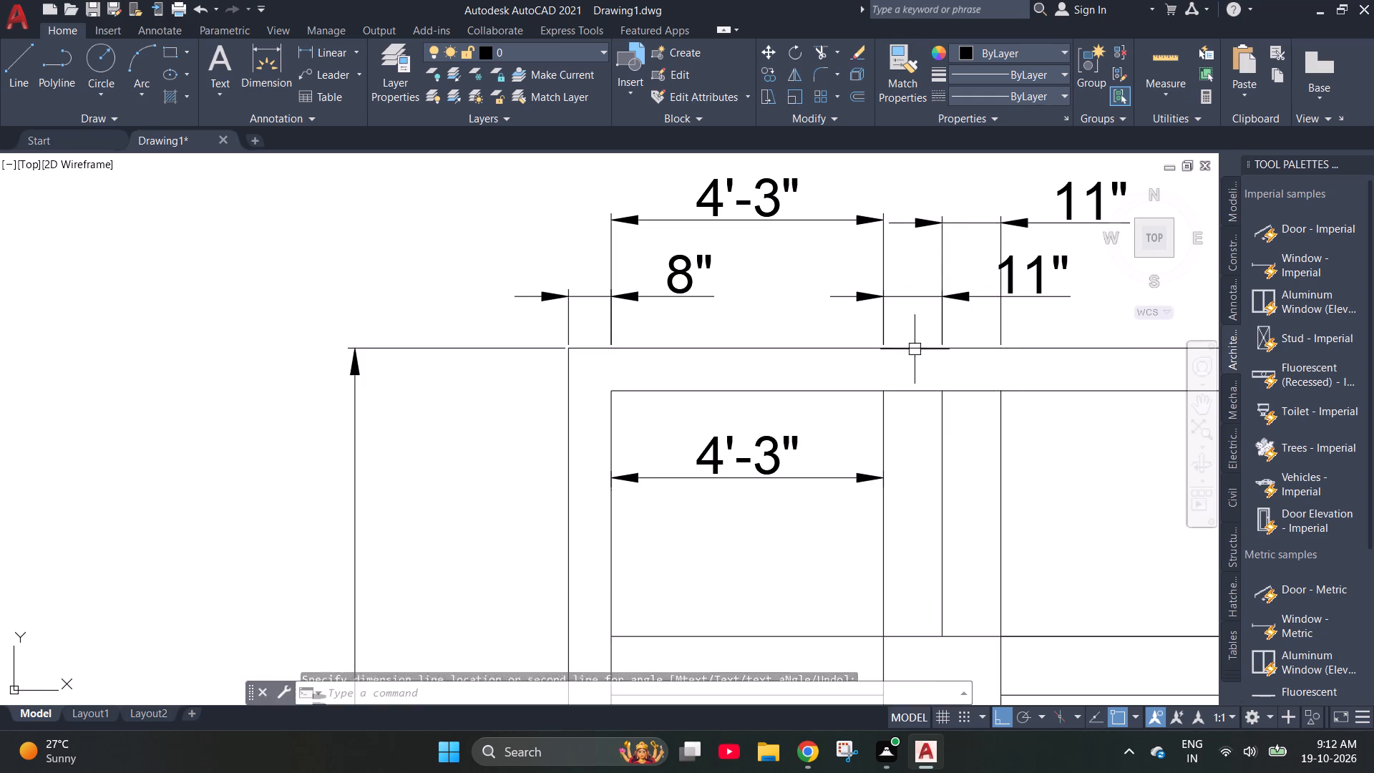
Dimension the right landing section's width from the third vertical line to the right wall's inner face, placed just above the top wall.
scroll(672, 366, "down", 1)
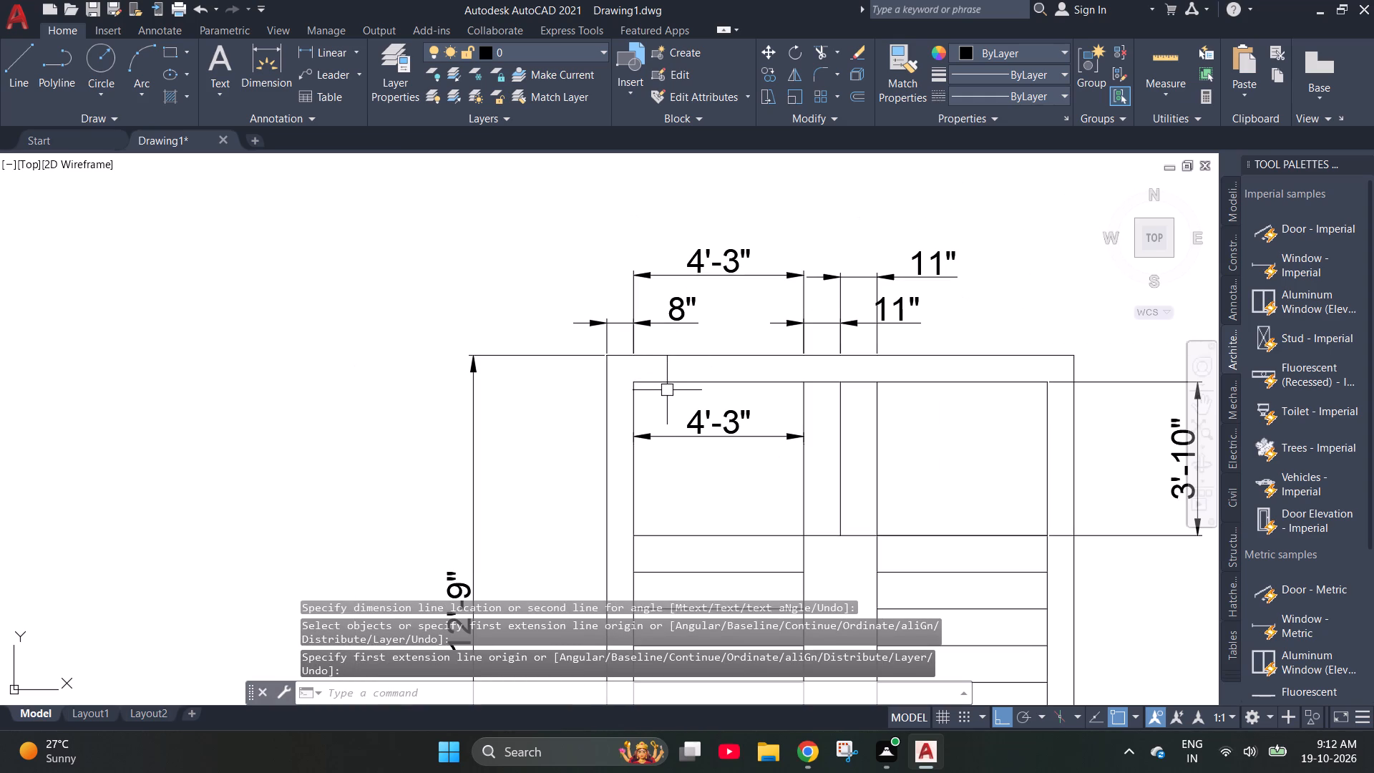
key("space")
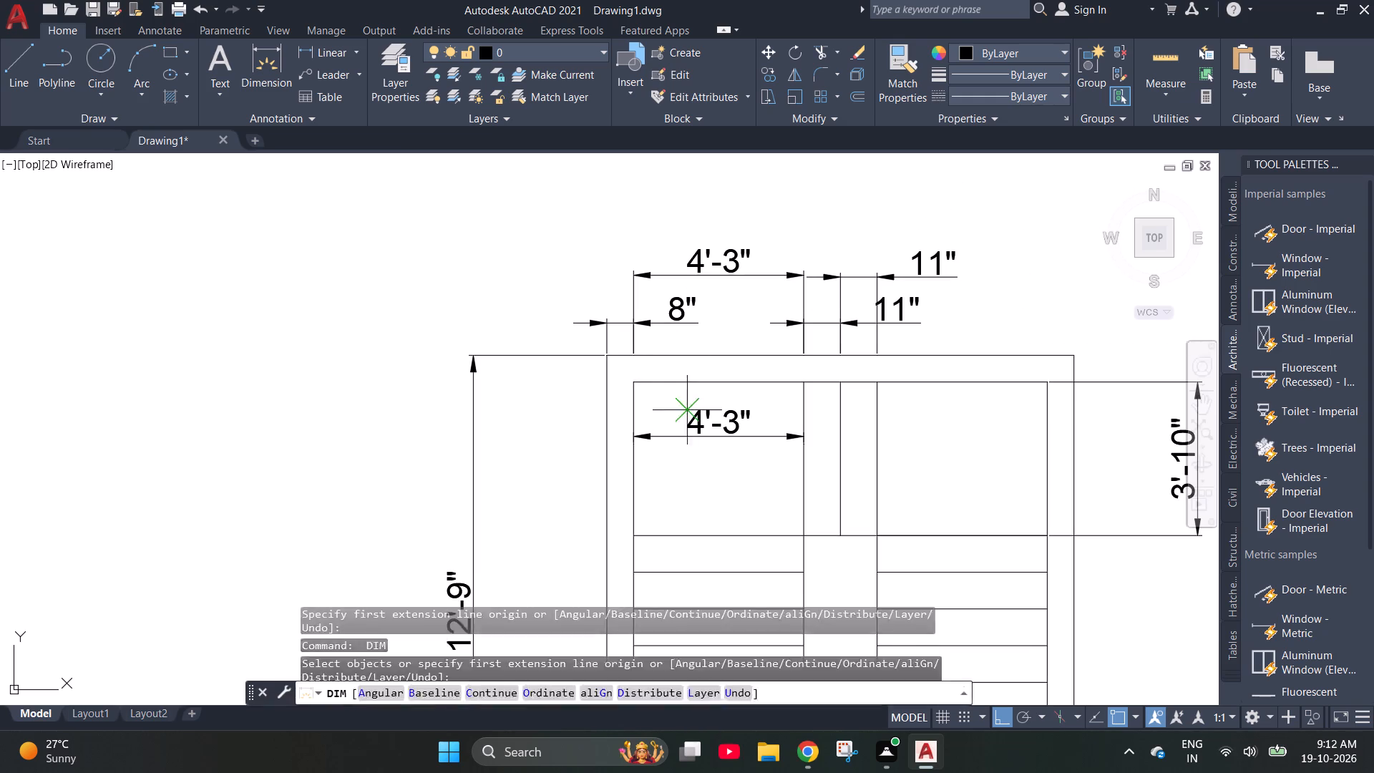
left_click(878, 351)
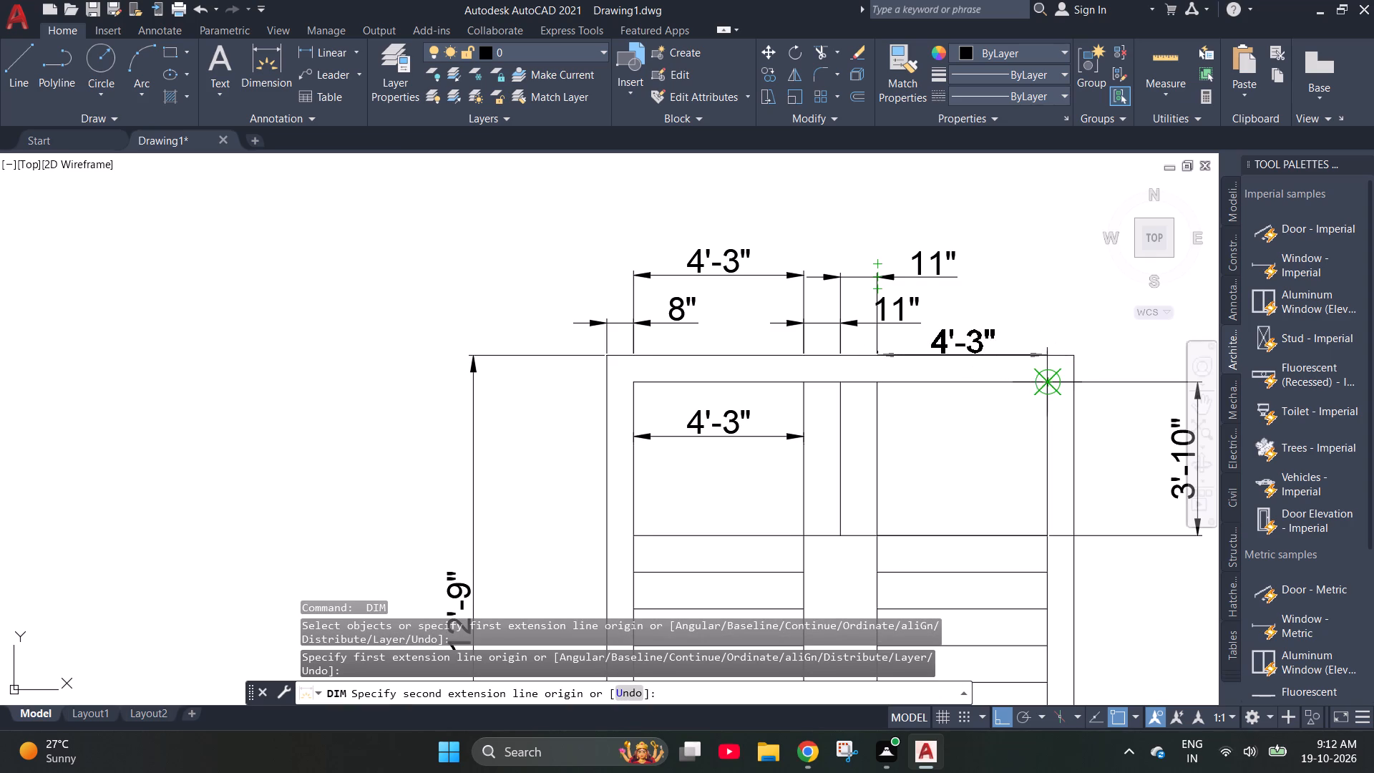
scroll(1048, 351, "up", 2)
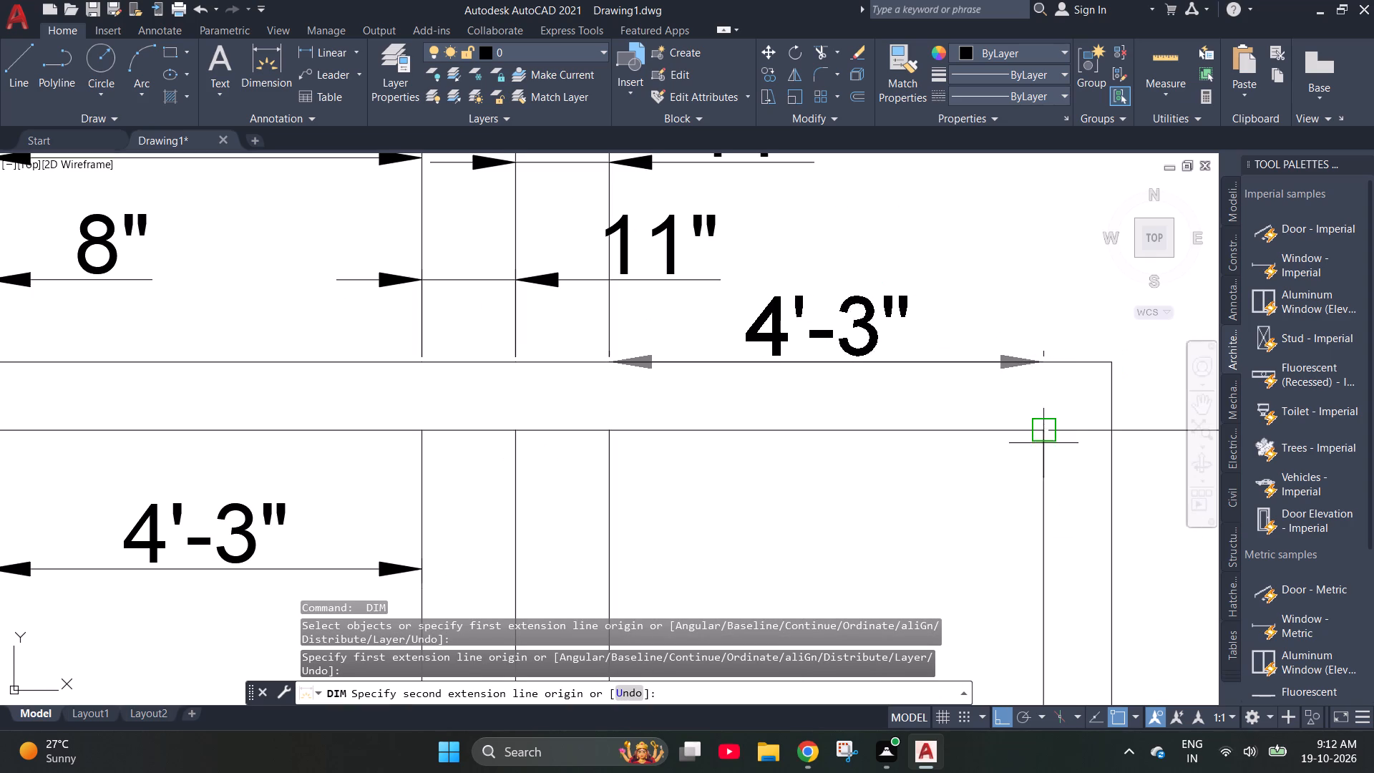
left_click(1043, 364)
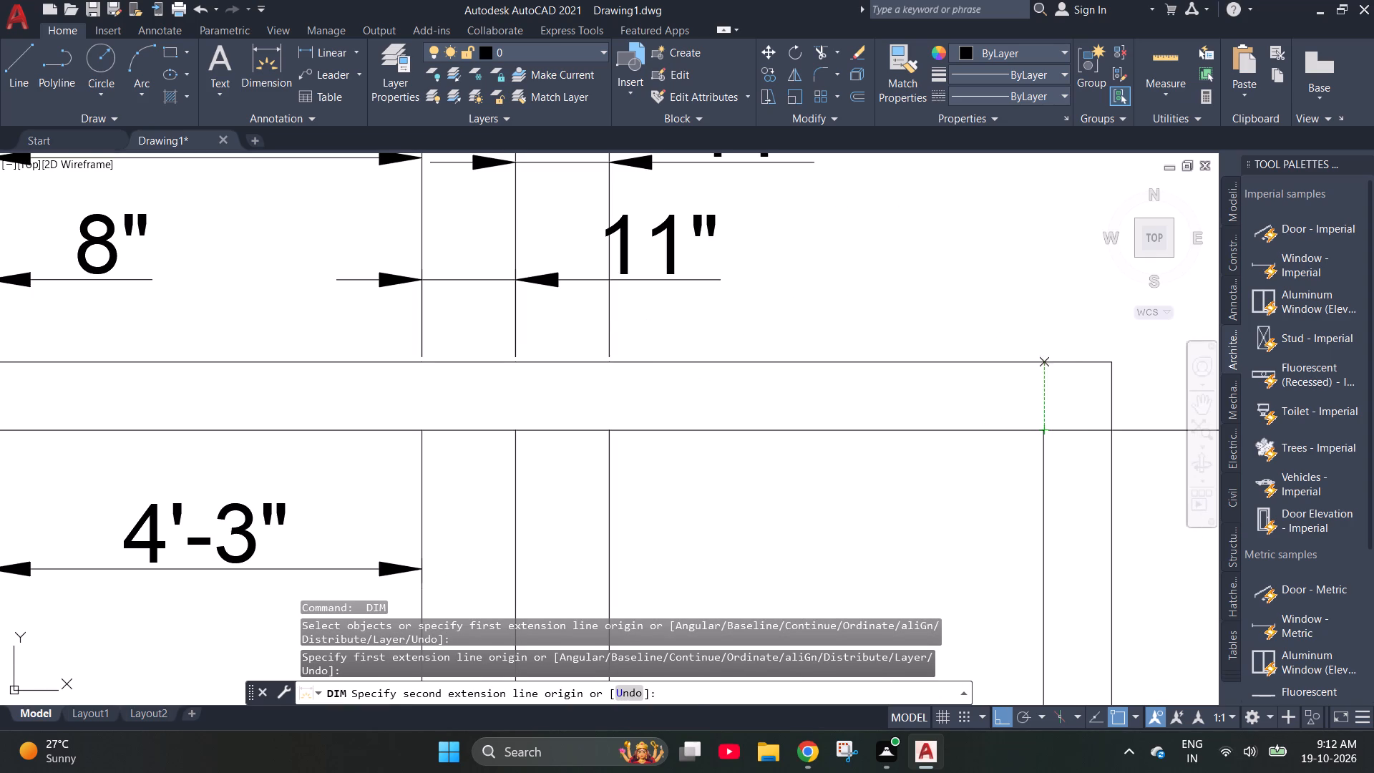
left_click(1038, 324)
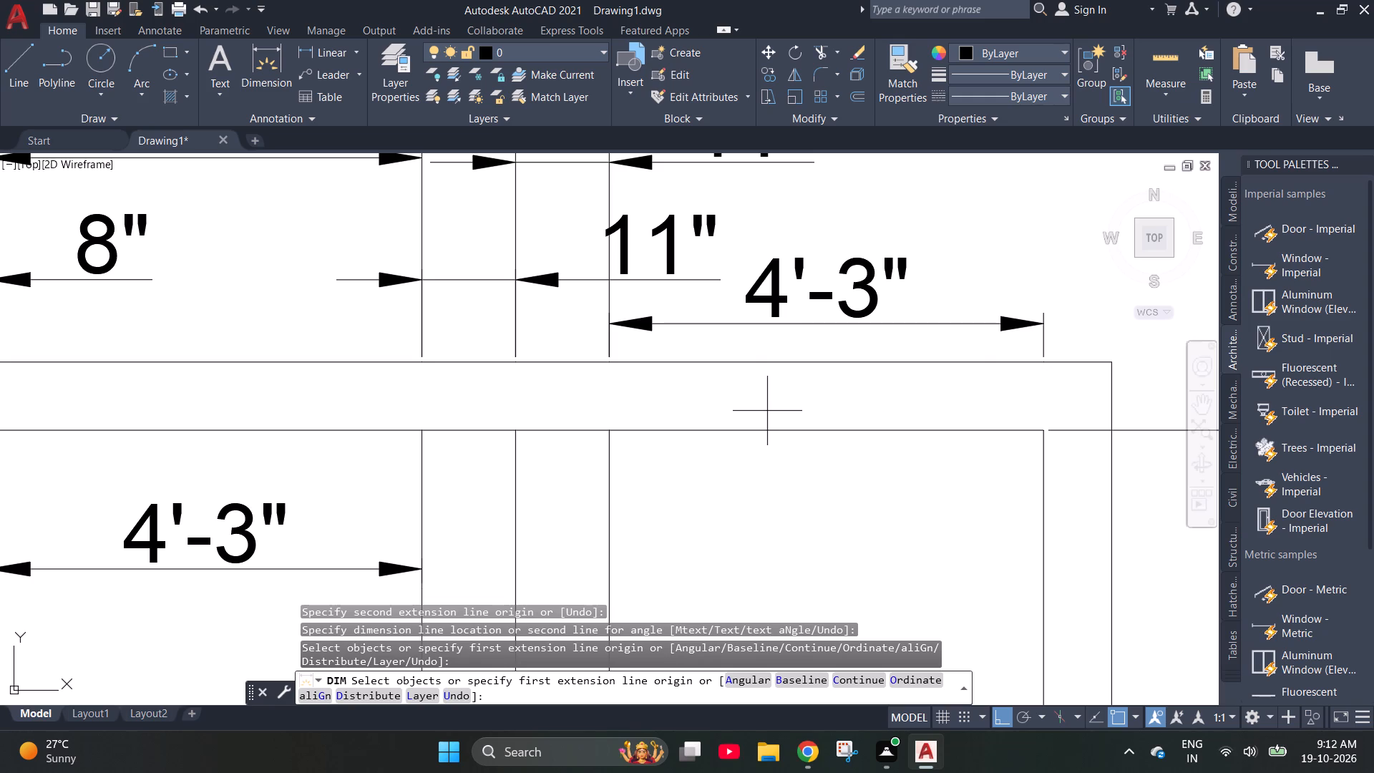
key("space")
Dimension the right wall's thickness at the top wall's outer edge, placed just above the neighbouring right landing width dimension.
scroll(658, 457, "down", 2)
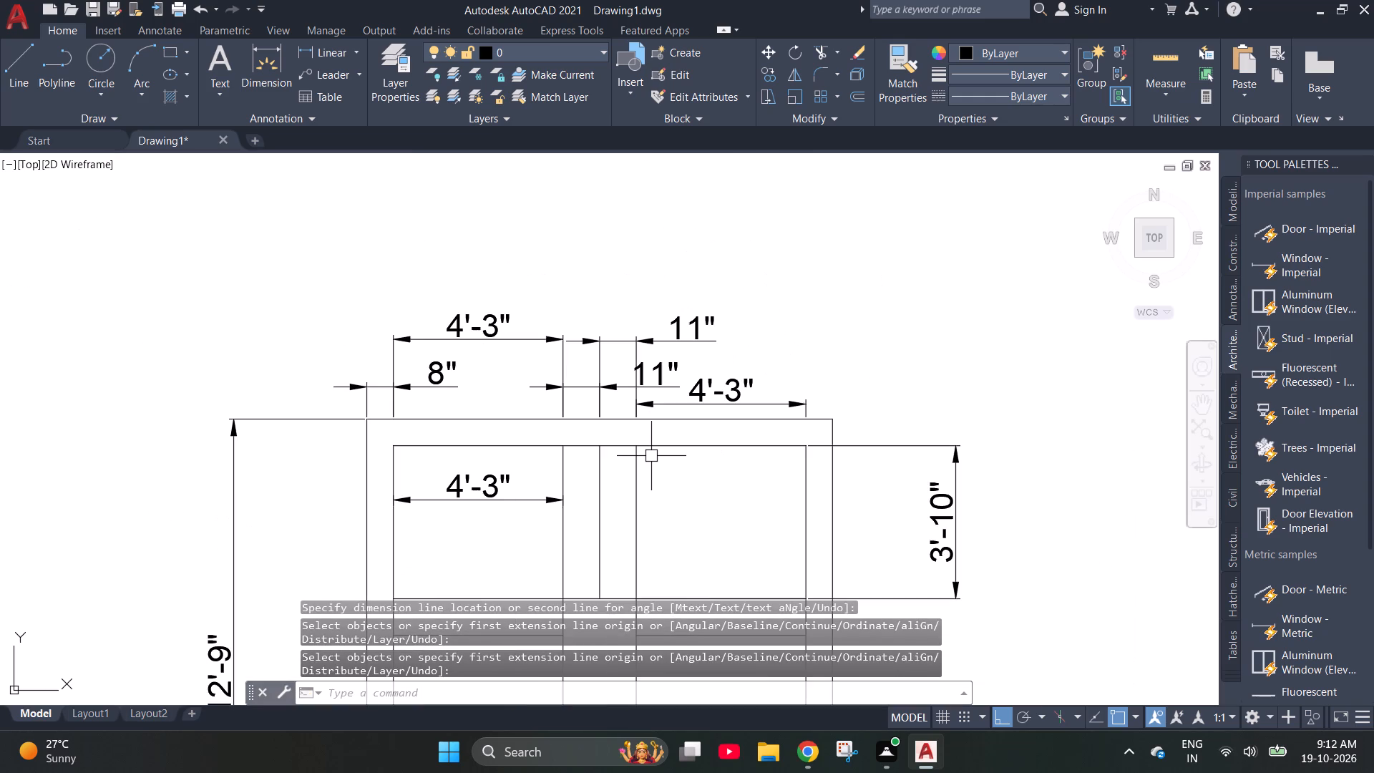
scroll(805, 418, "up", 4)
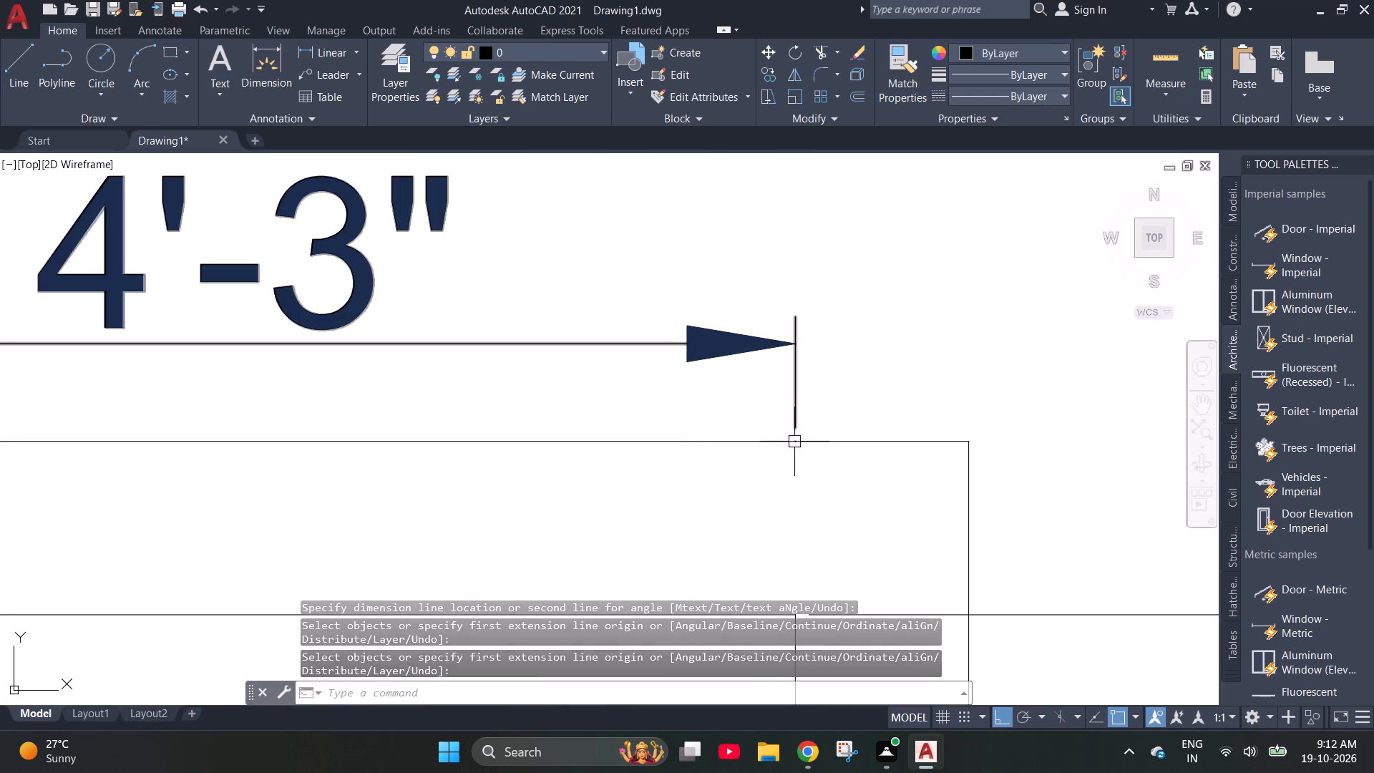
key("space")
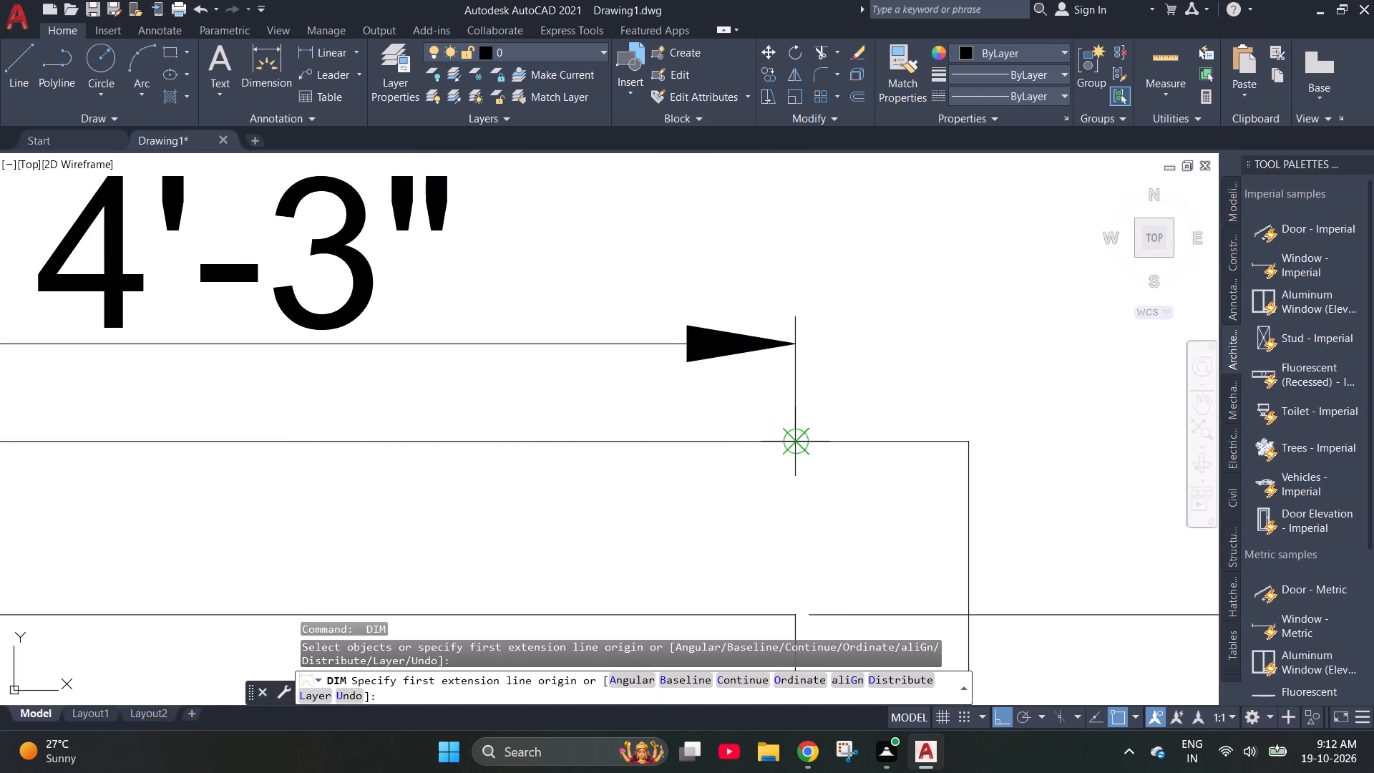
left_click(793, 434)
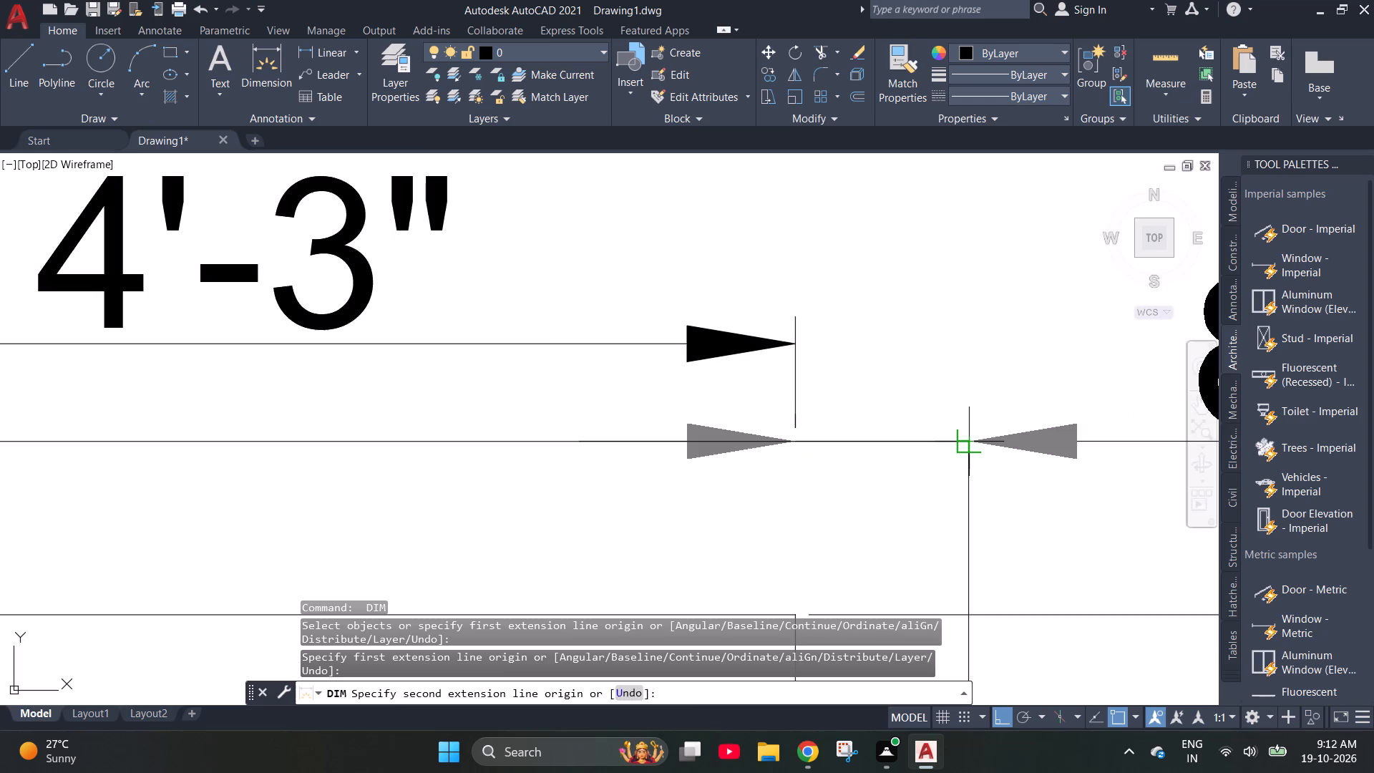
left_click(971, 438)
scroll(944, 464, "down", 1)
left_click(877, 329)
scroll(721, 392, "down", 2)
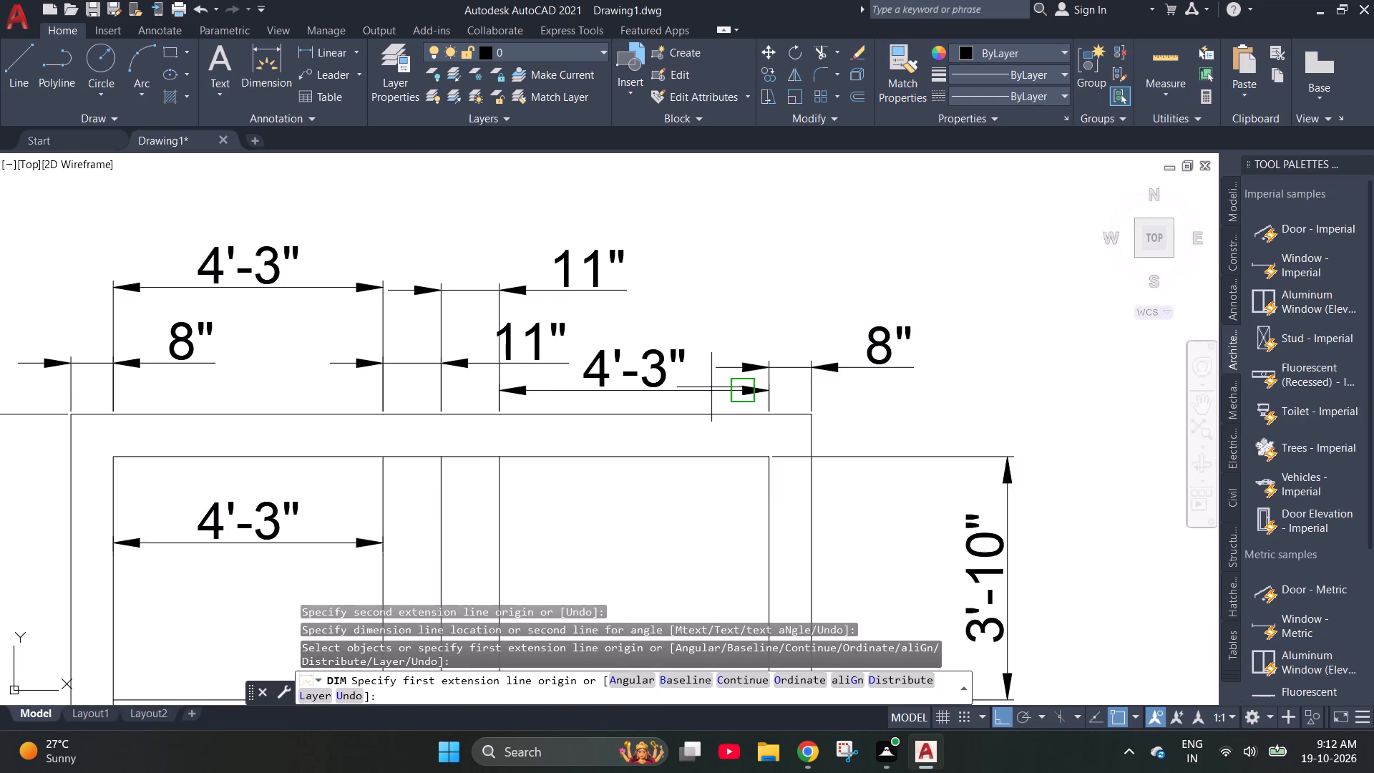
scroll(711, 387, "down", 1)
scroll(663, 470, "down", 1)
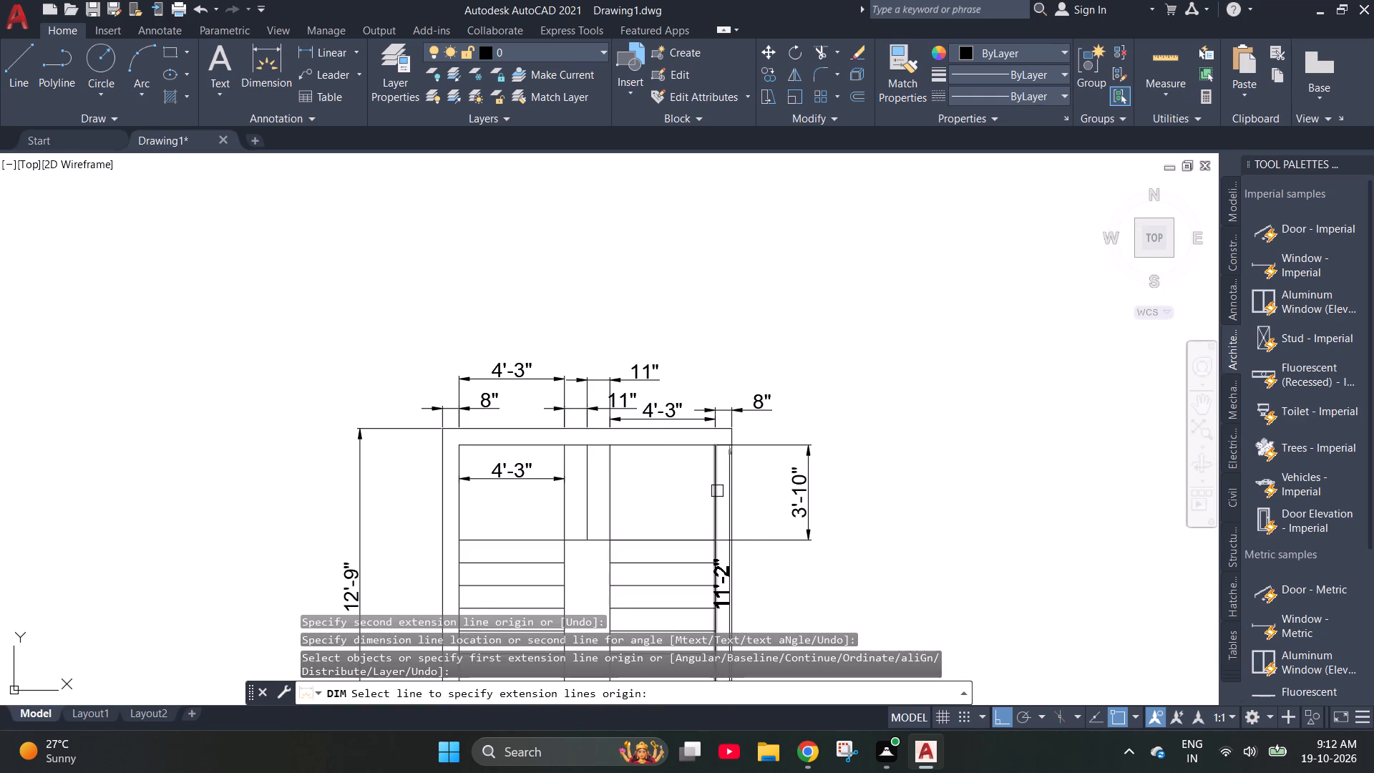
key("Escape")
key("Escape")
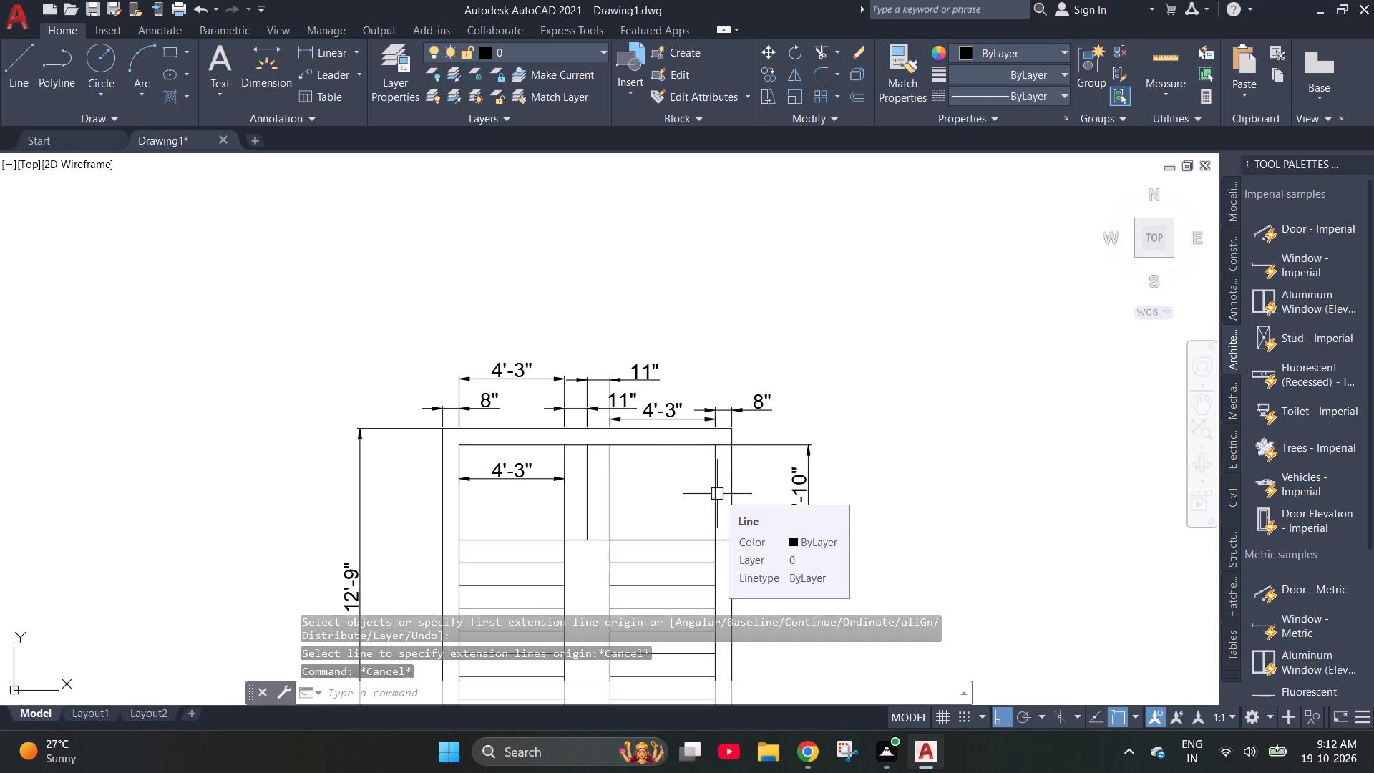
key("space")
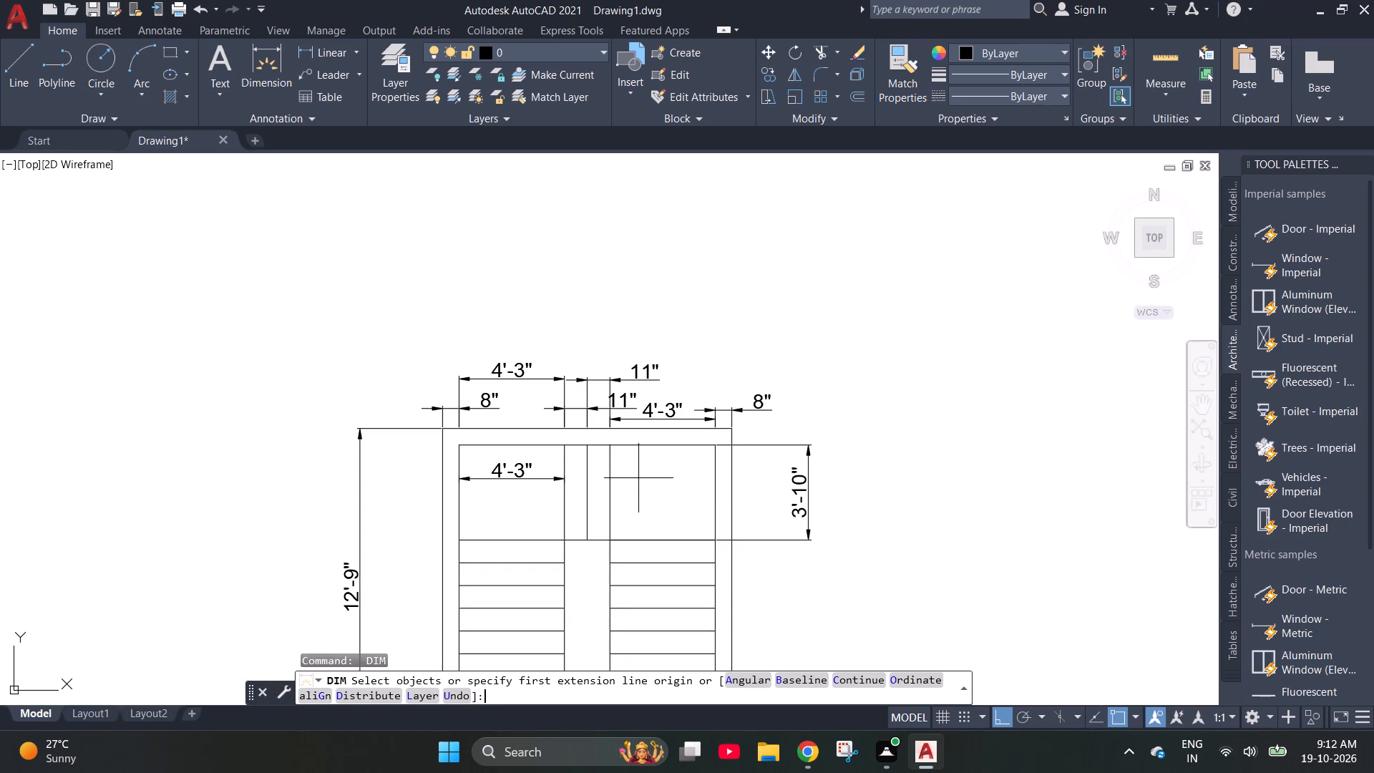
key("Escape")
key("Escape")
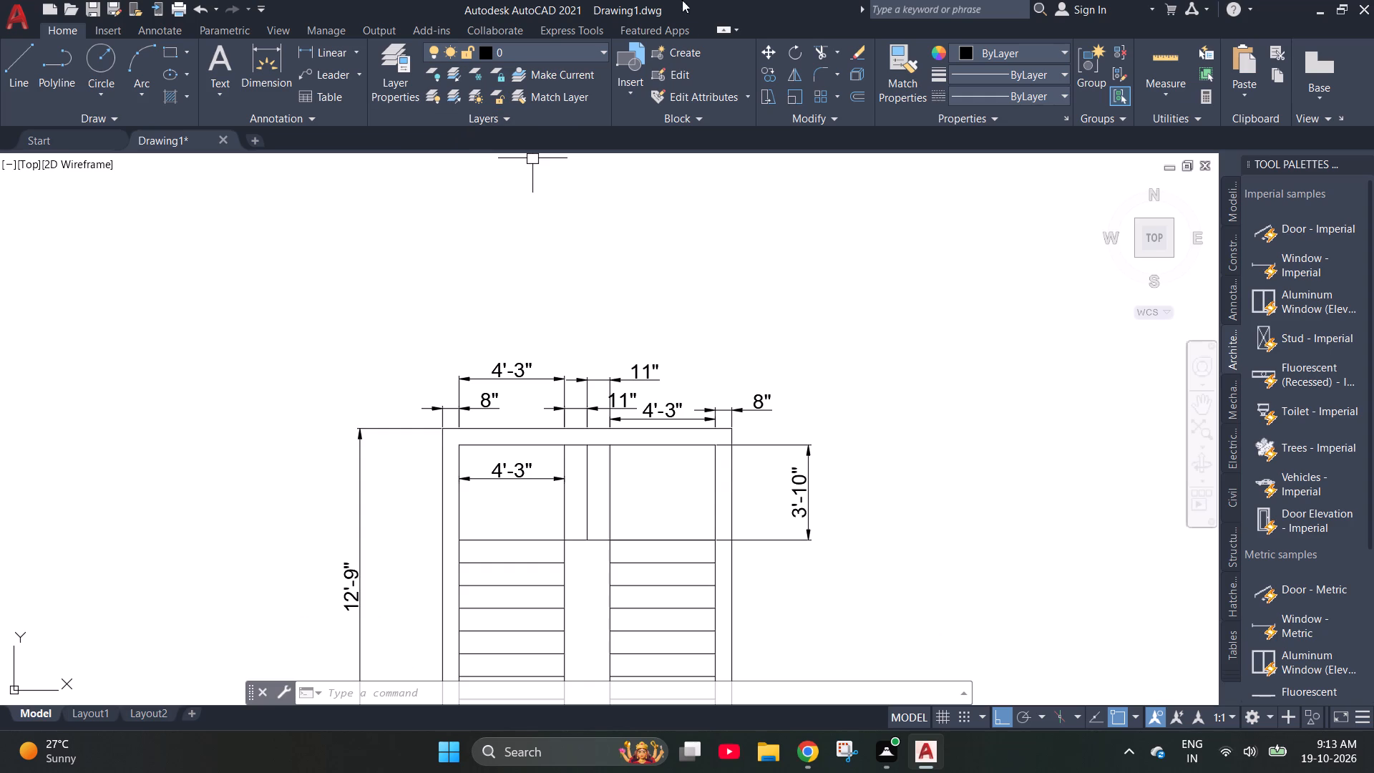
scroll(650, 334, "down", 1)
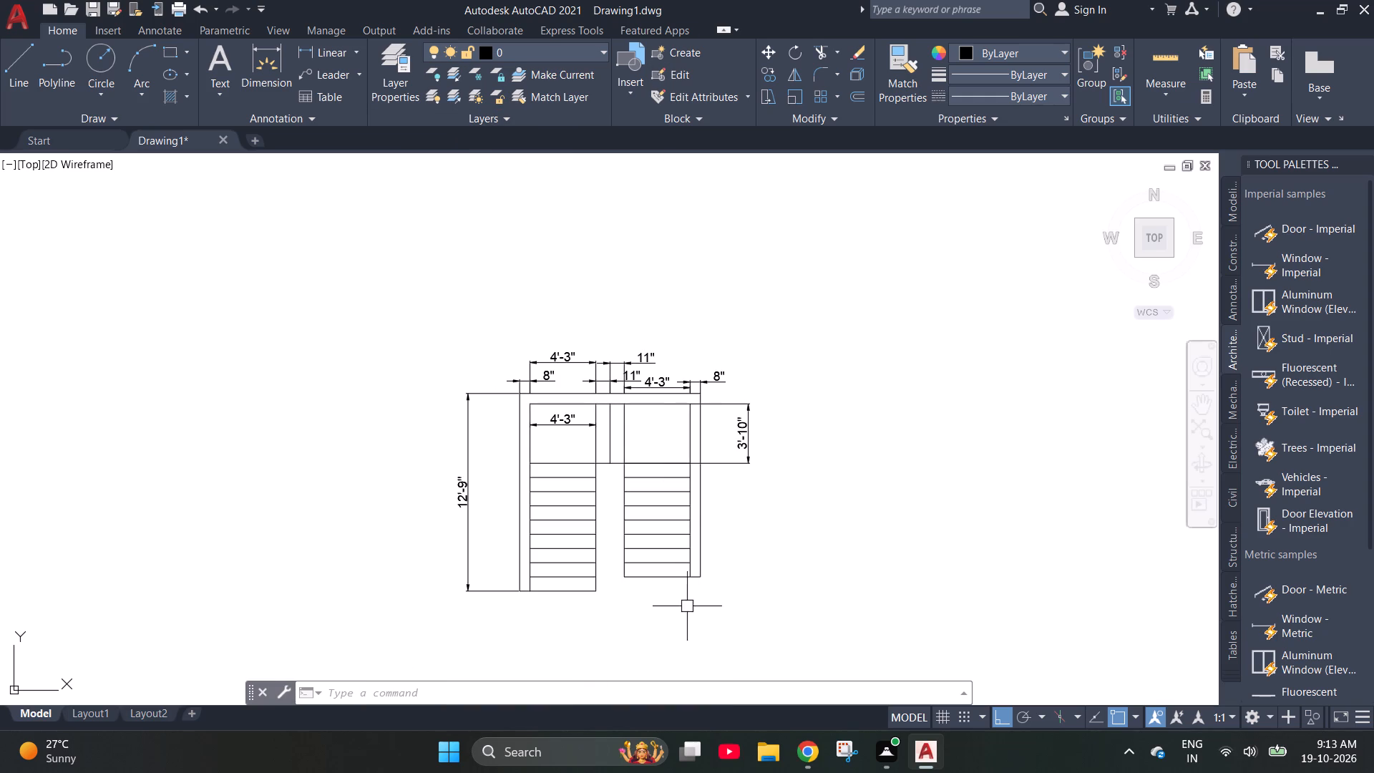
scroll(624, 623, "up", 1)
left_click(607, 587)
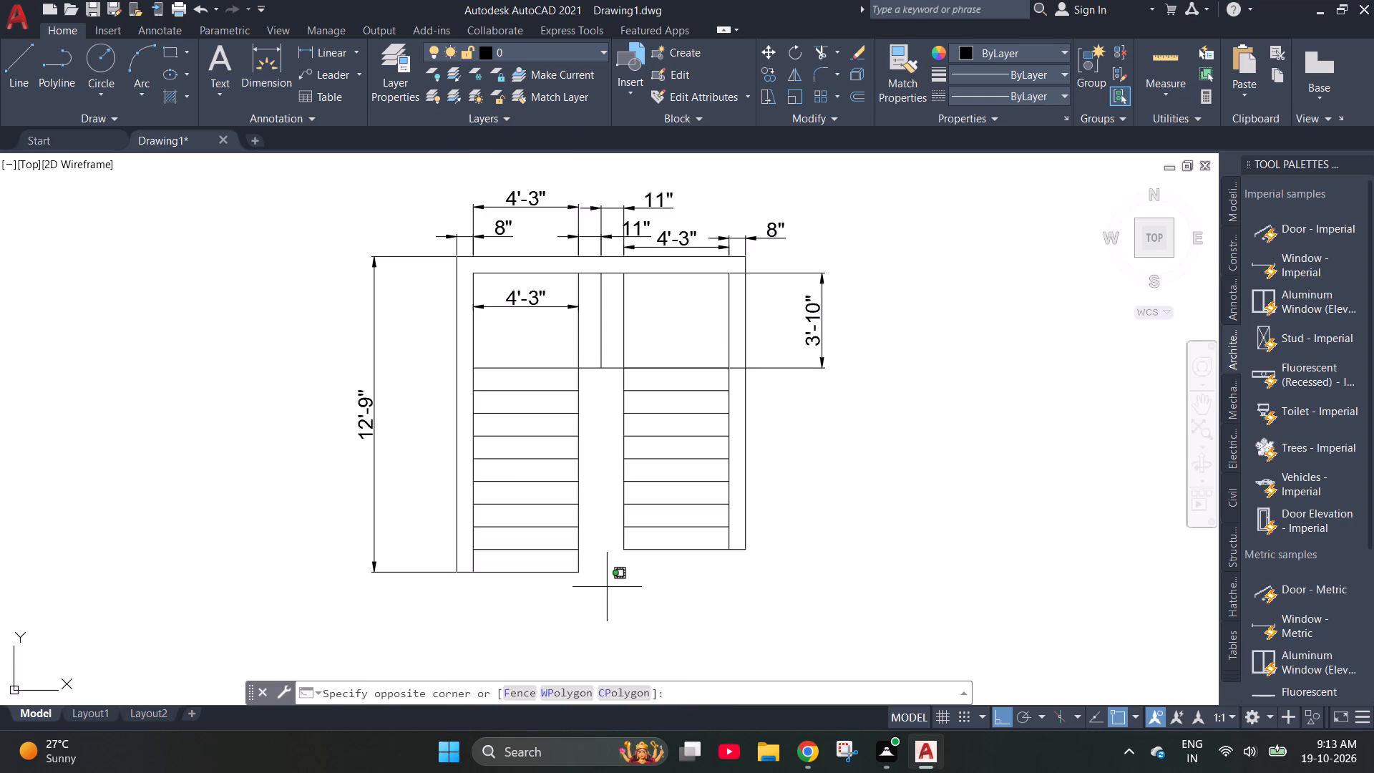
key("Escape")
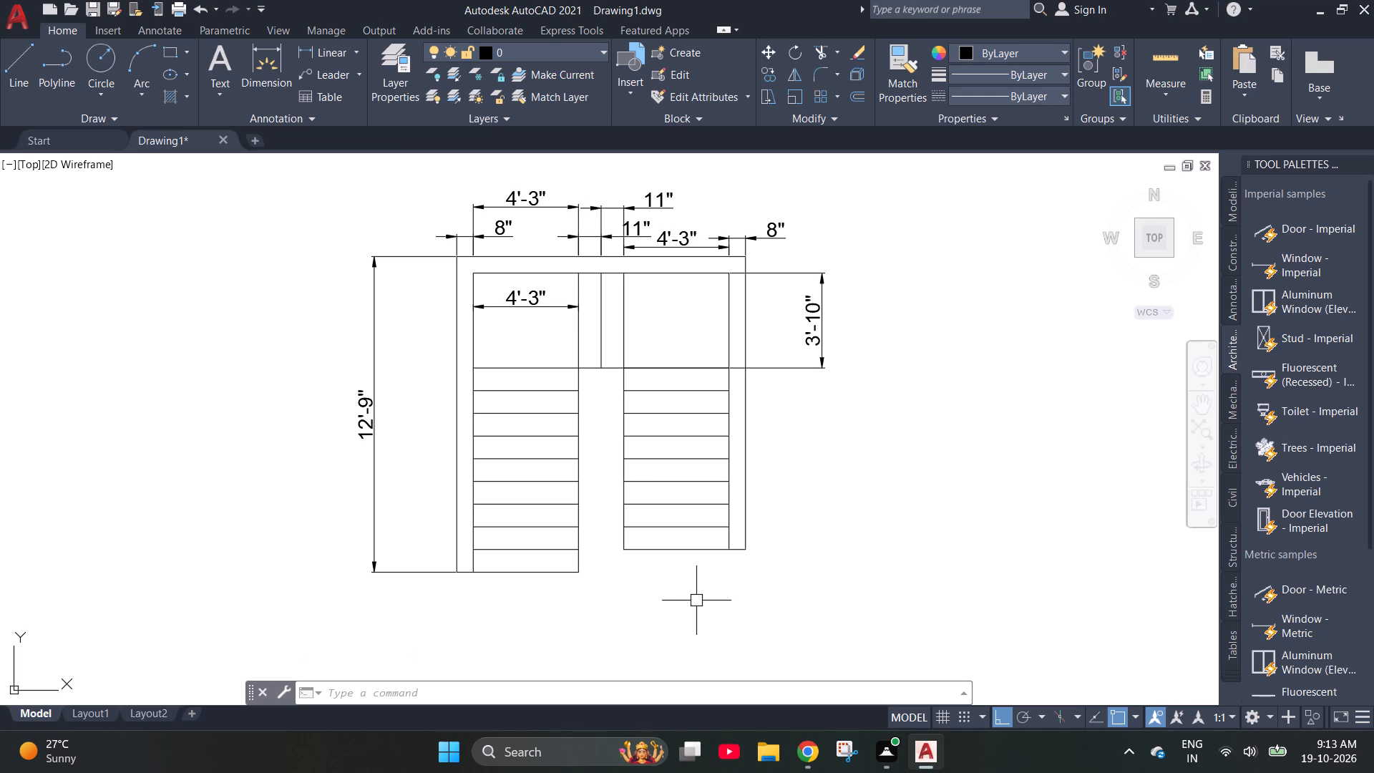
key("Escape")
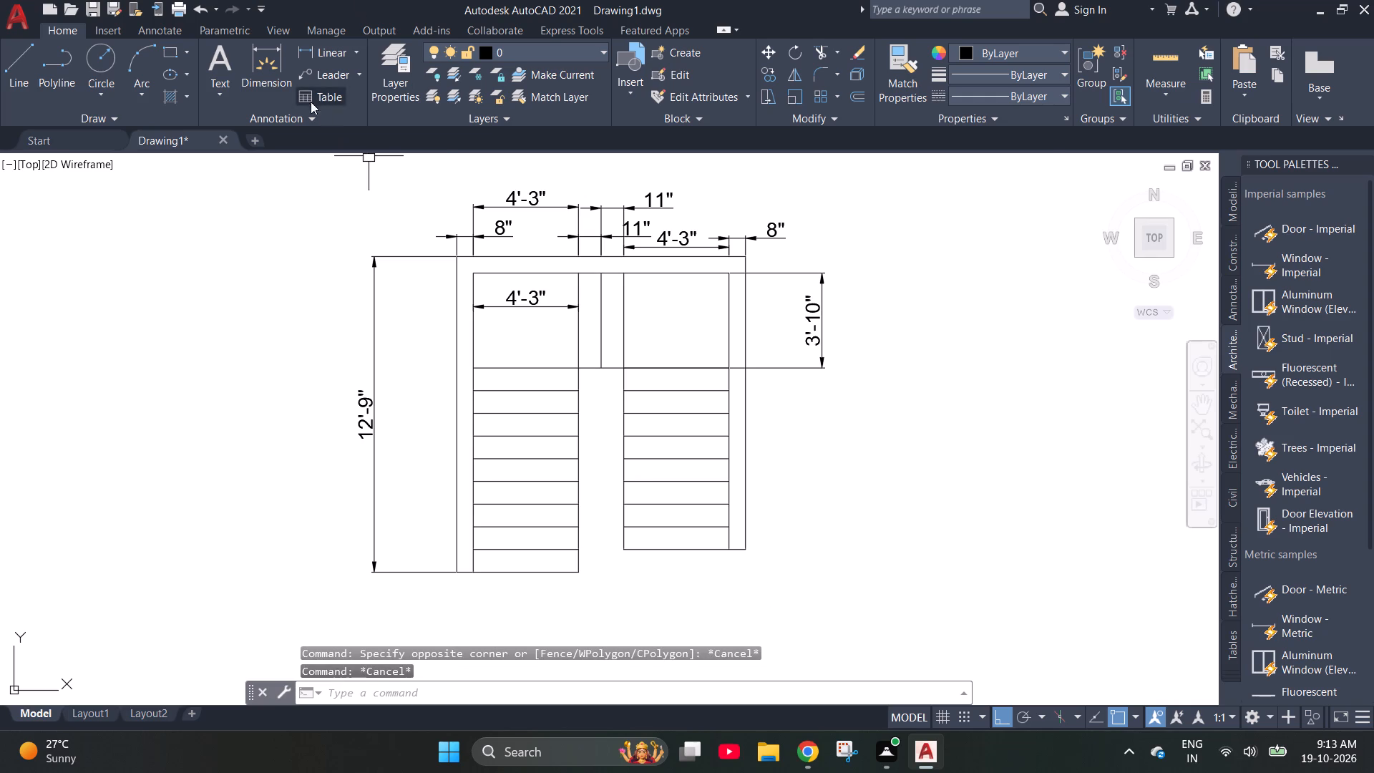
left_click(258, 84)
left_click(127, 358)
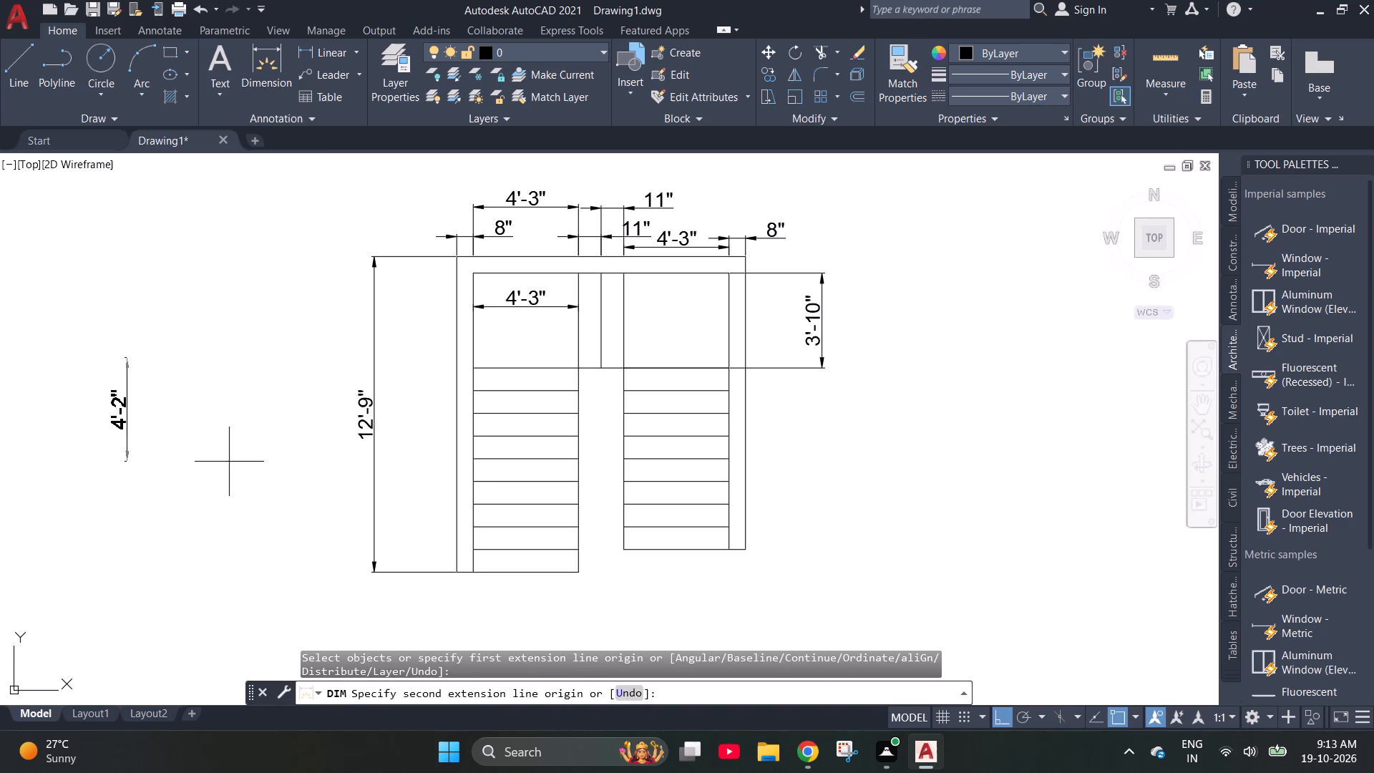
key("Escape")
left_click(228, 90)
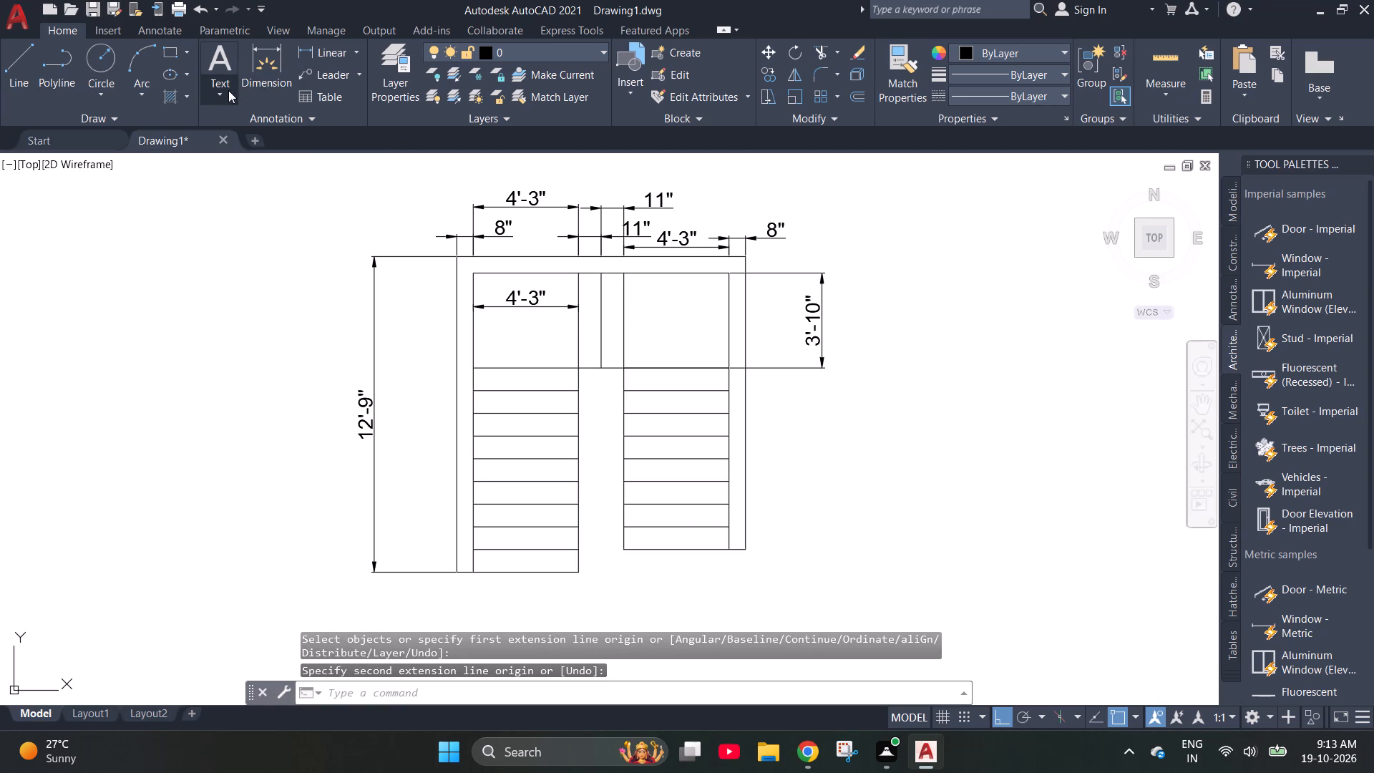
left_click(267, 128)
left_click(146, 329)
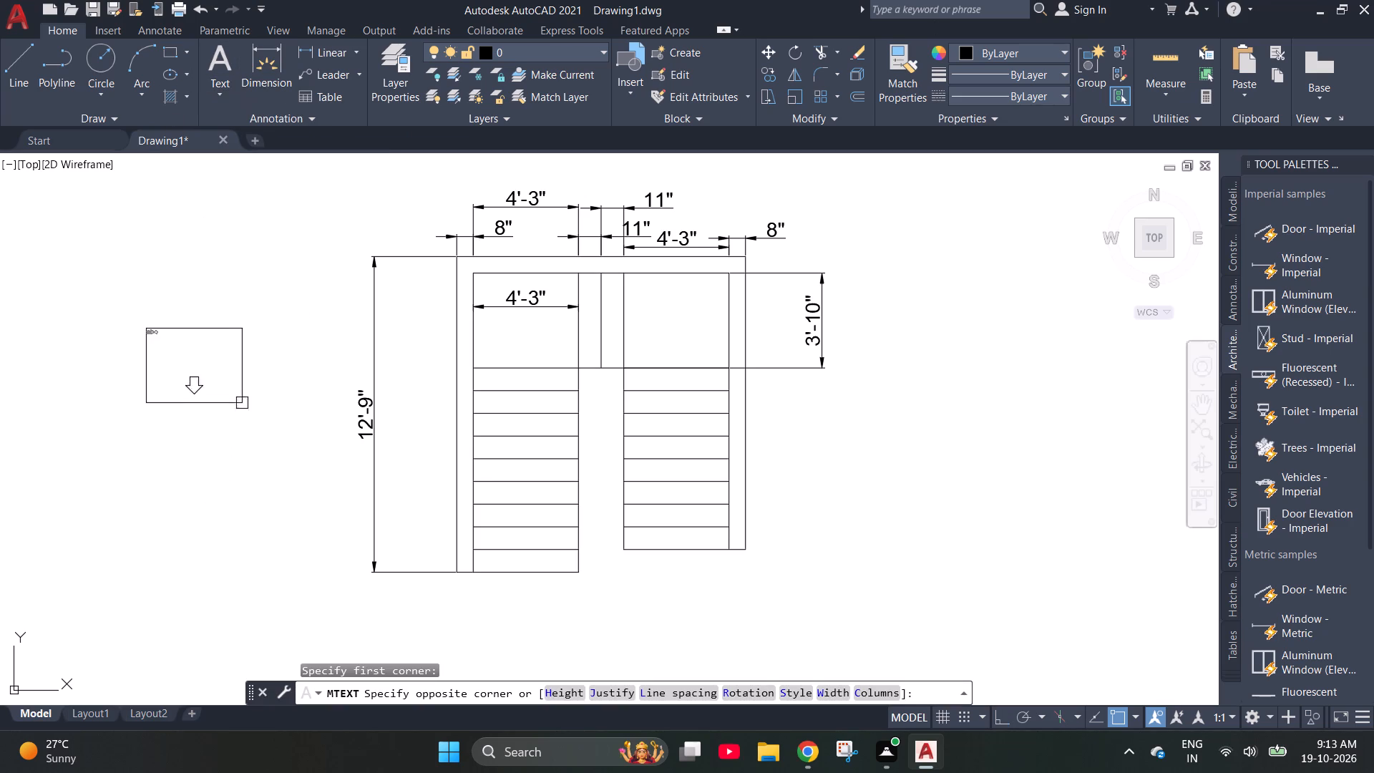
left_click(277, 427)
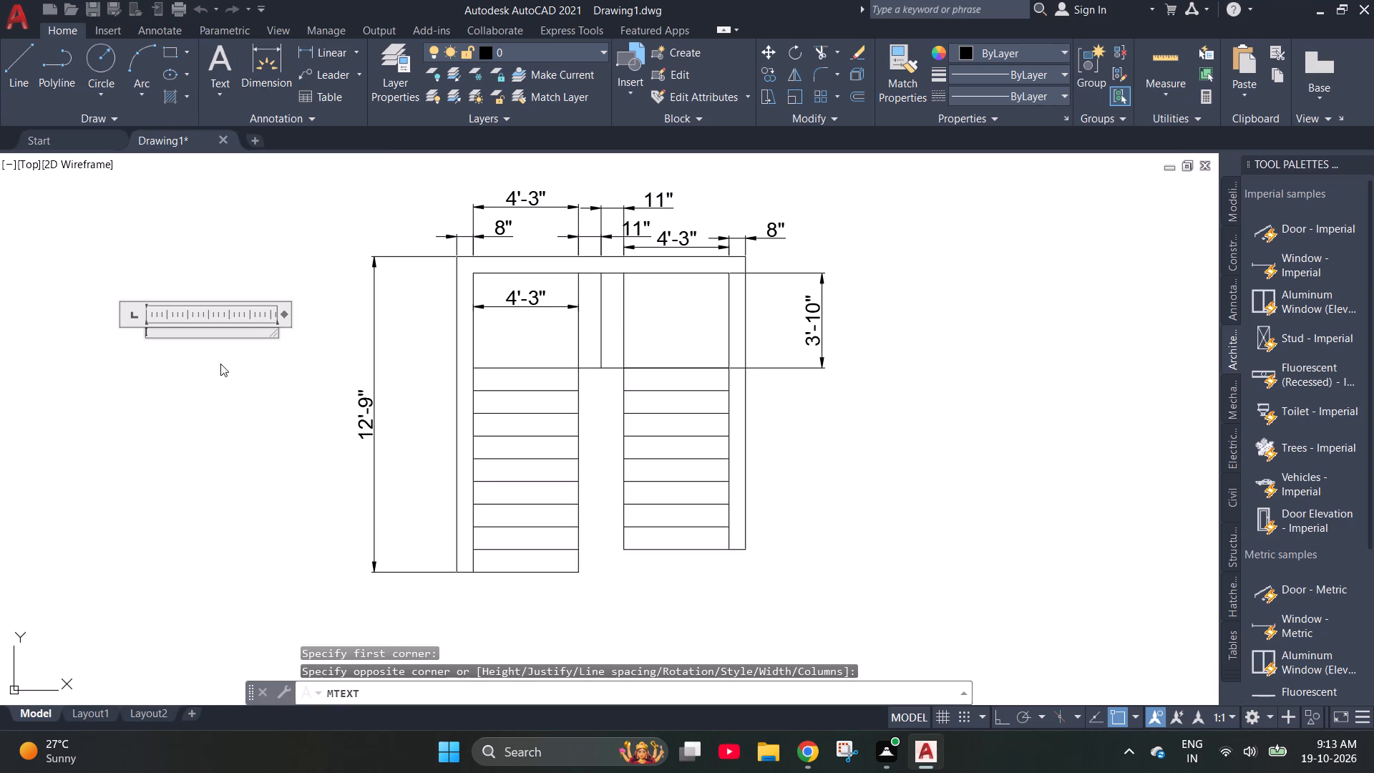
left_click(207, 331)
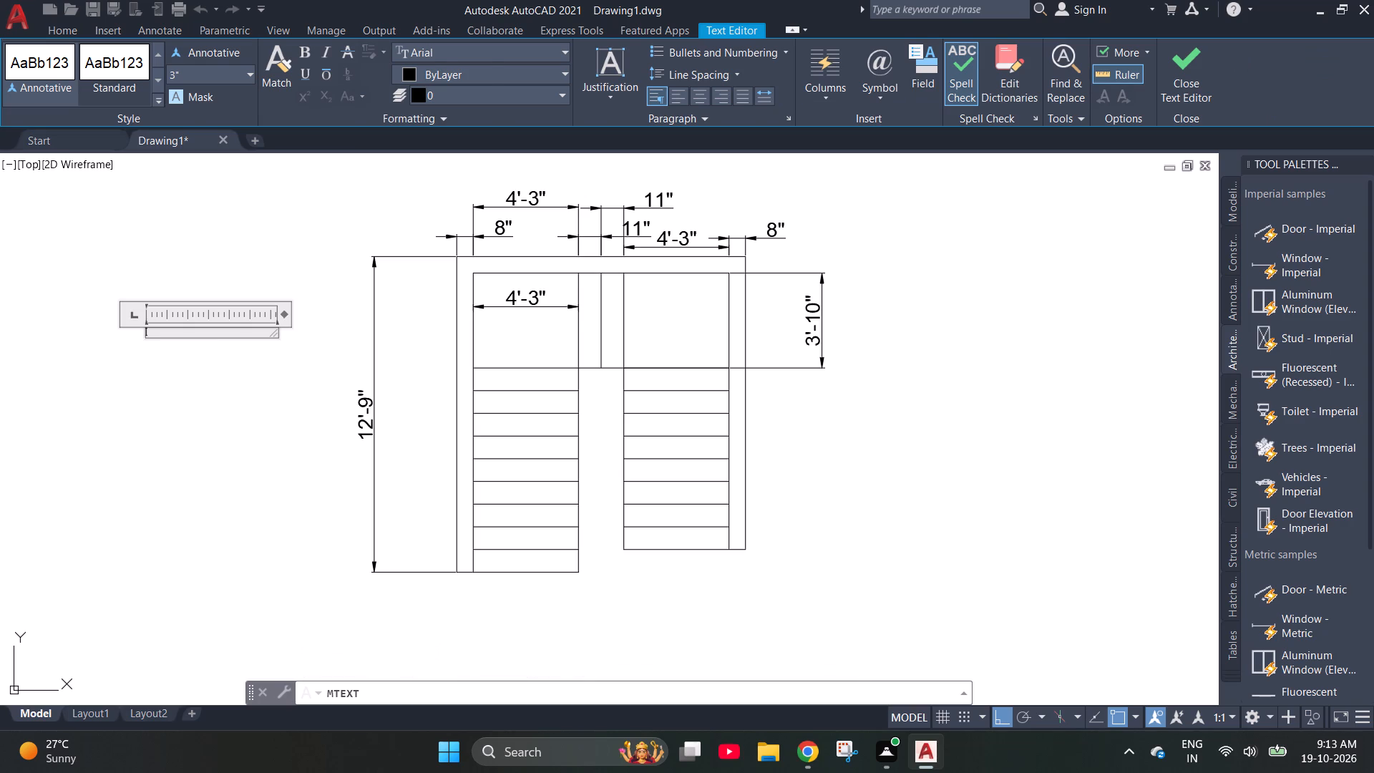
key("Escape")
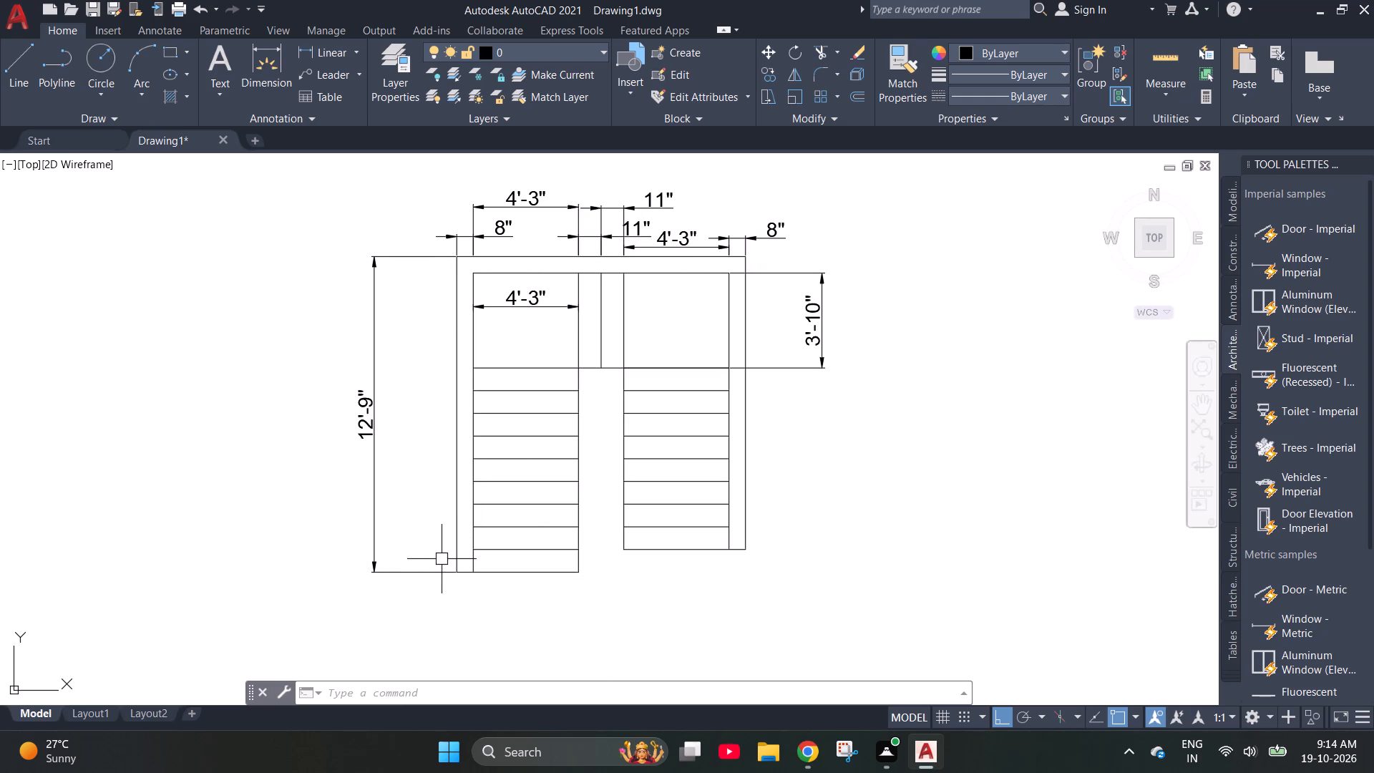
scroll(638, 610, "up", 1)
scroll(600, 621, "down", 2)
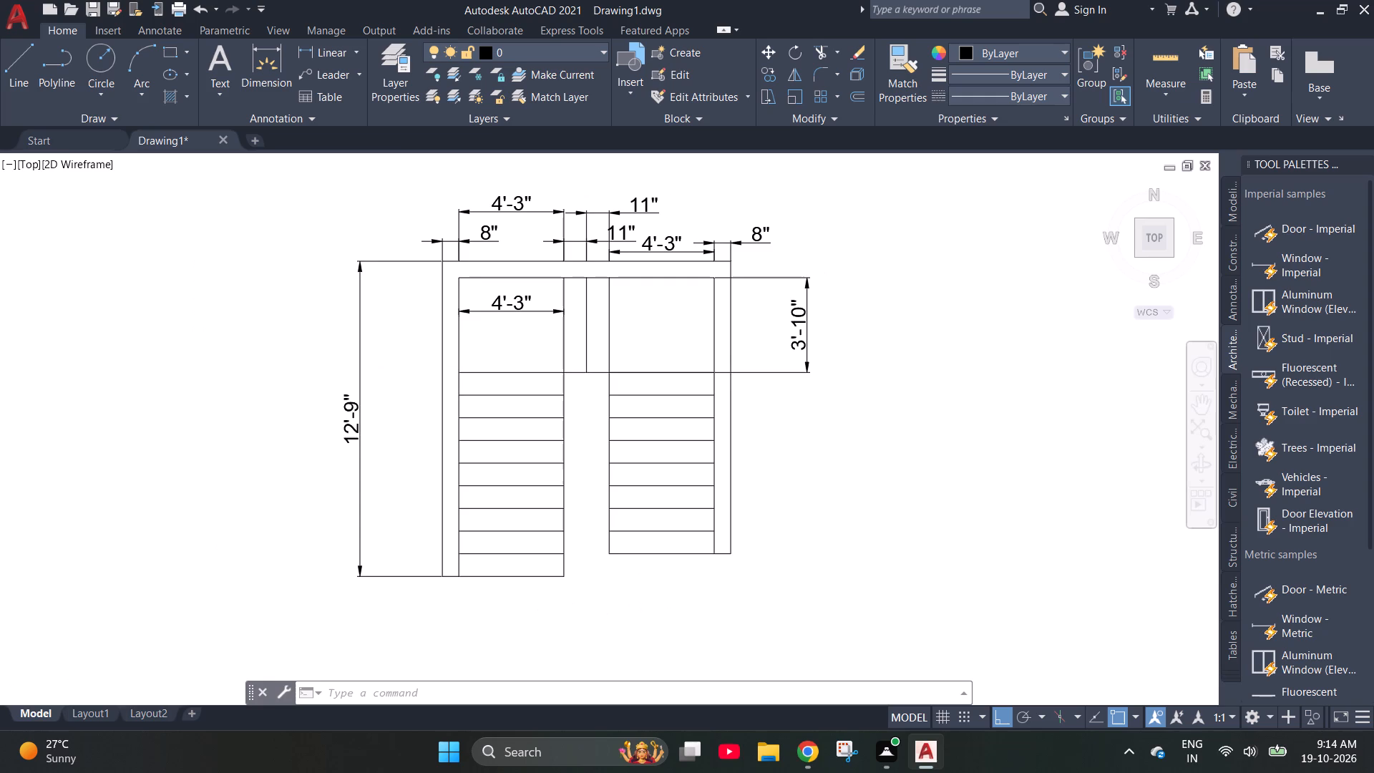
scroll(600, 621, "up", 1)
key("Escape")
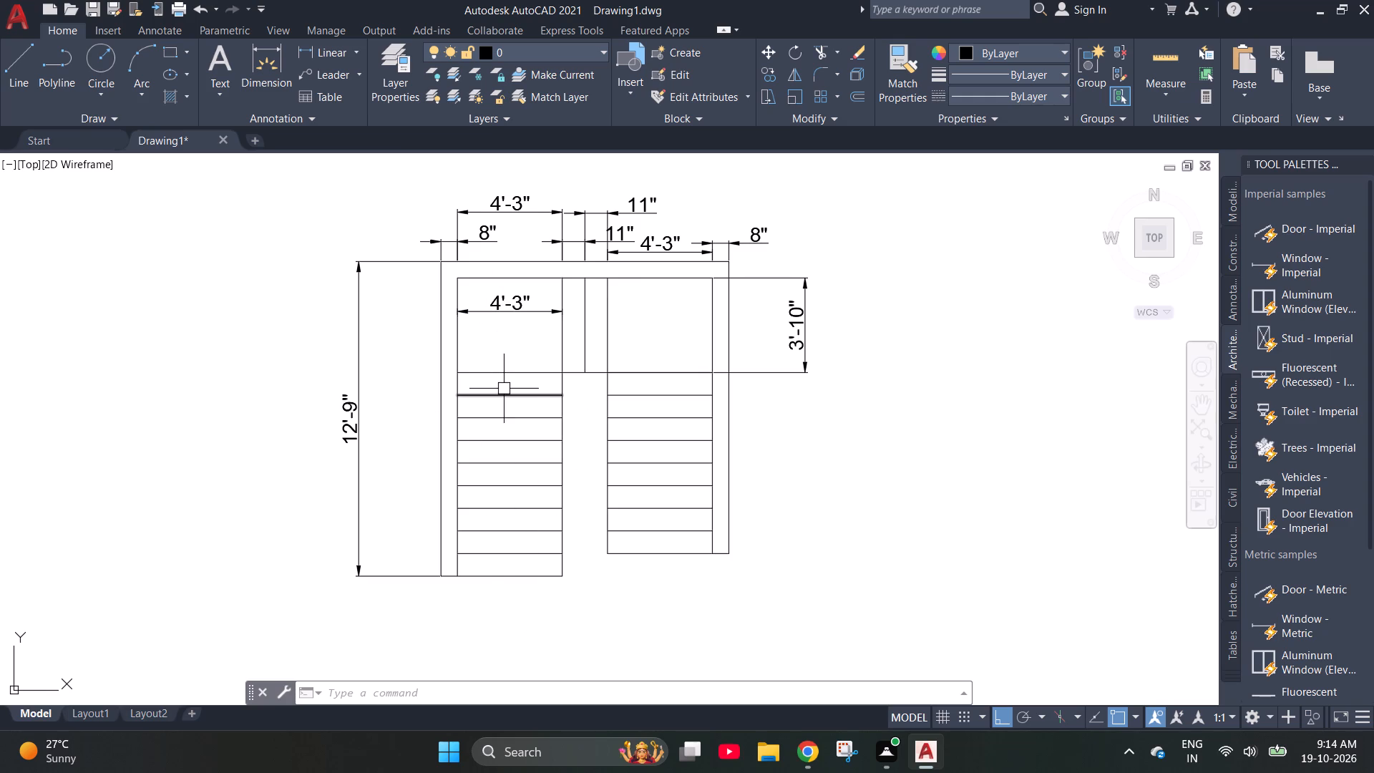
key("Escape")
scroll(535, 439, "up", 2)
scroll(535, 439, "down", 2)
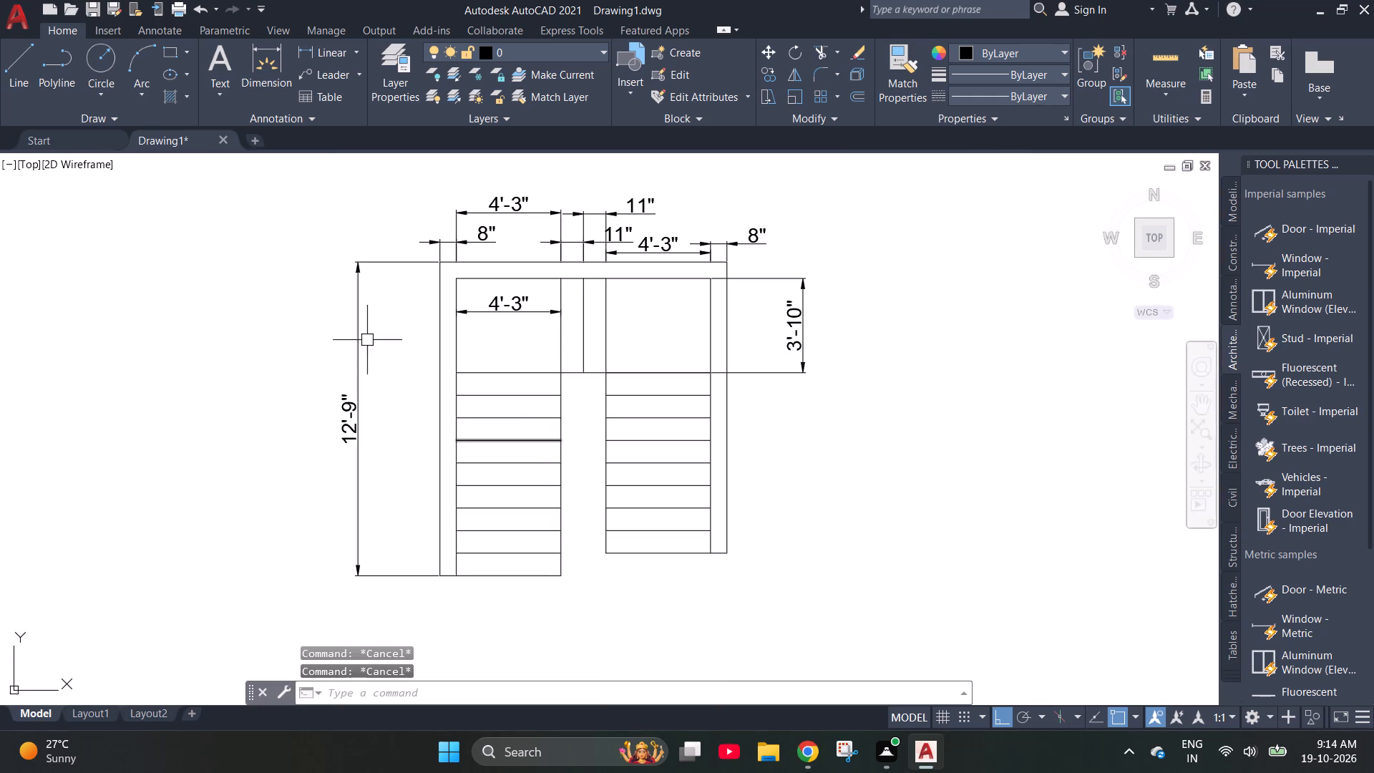
Add the multiline text "1" in the empty area left of the plan, with a text height of 9".
left_click(200, 79)
left_click(218, 77)
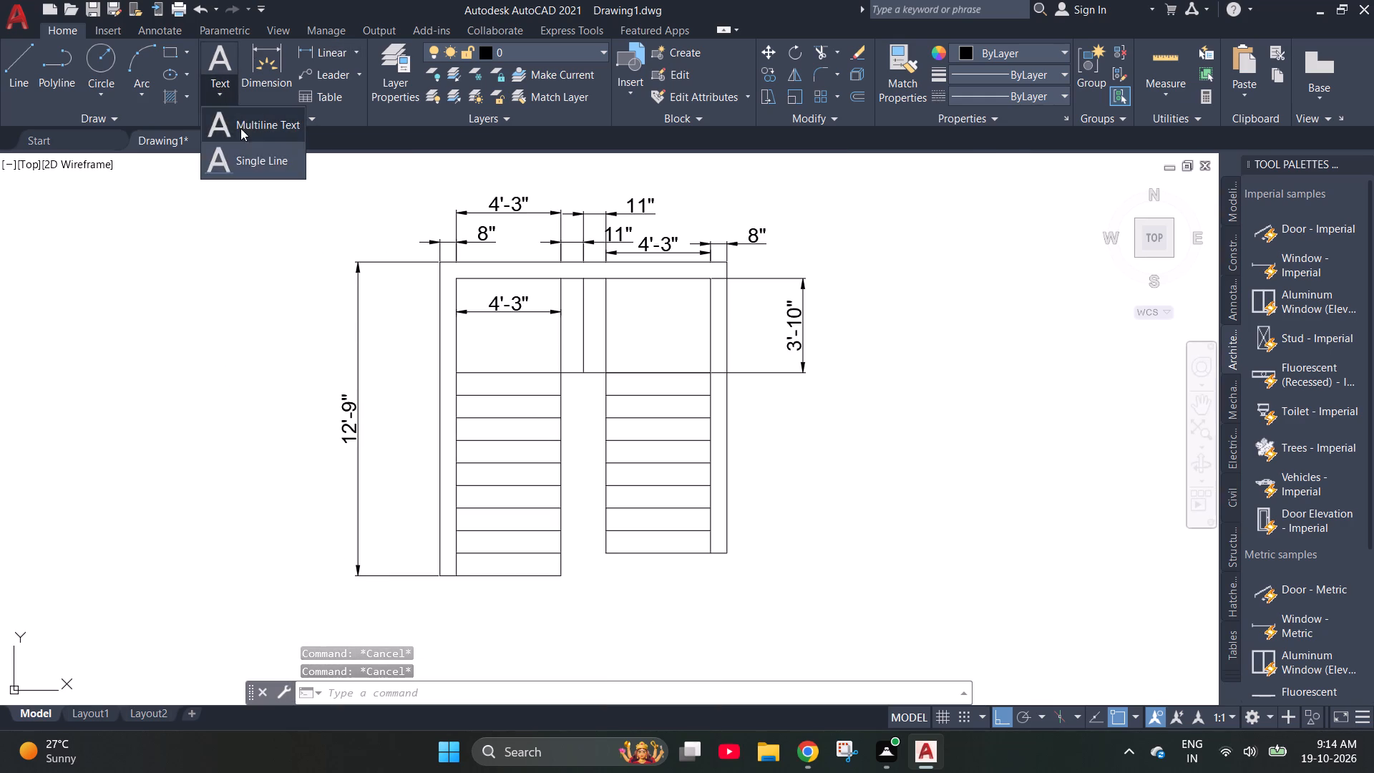
left_click(240, 128)
left_click(118, 291)
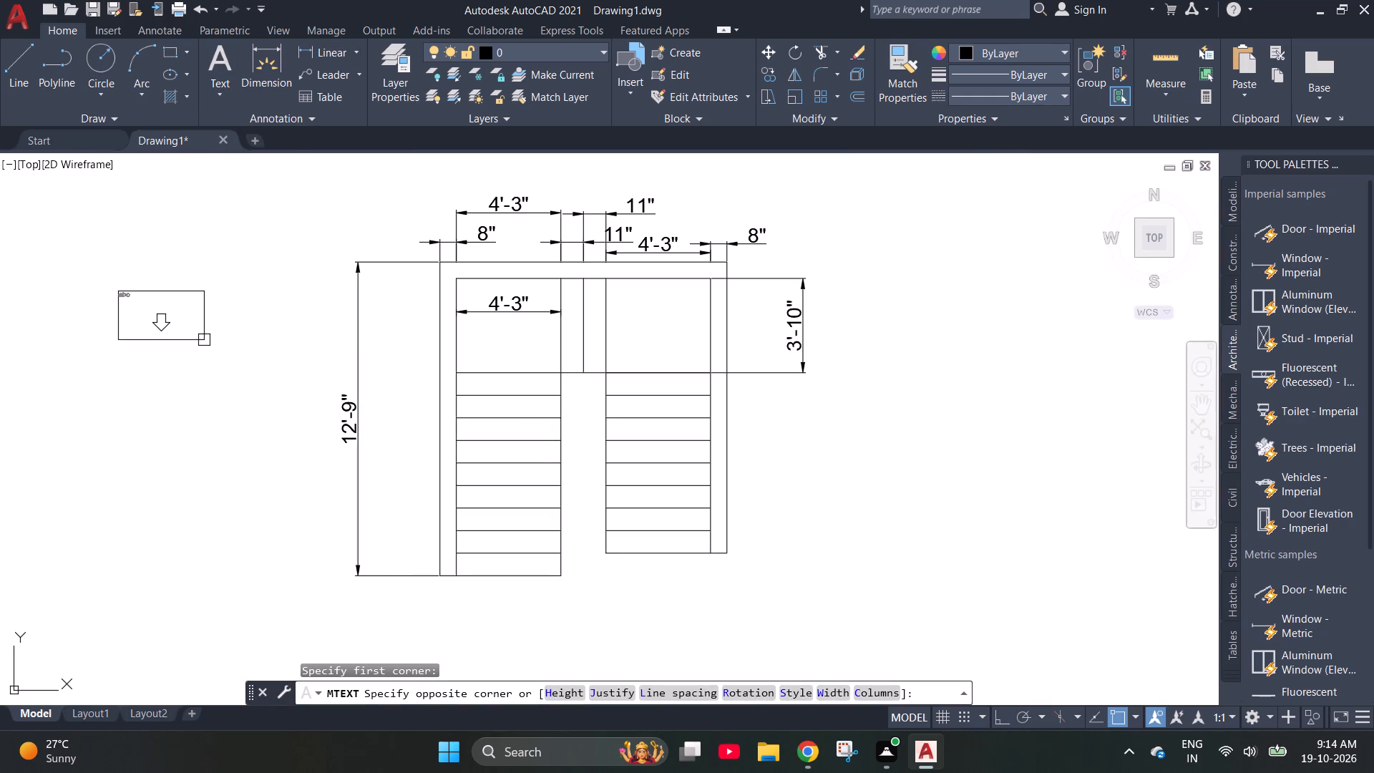
left_click(204, 340)
left_click(155, 290)
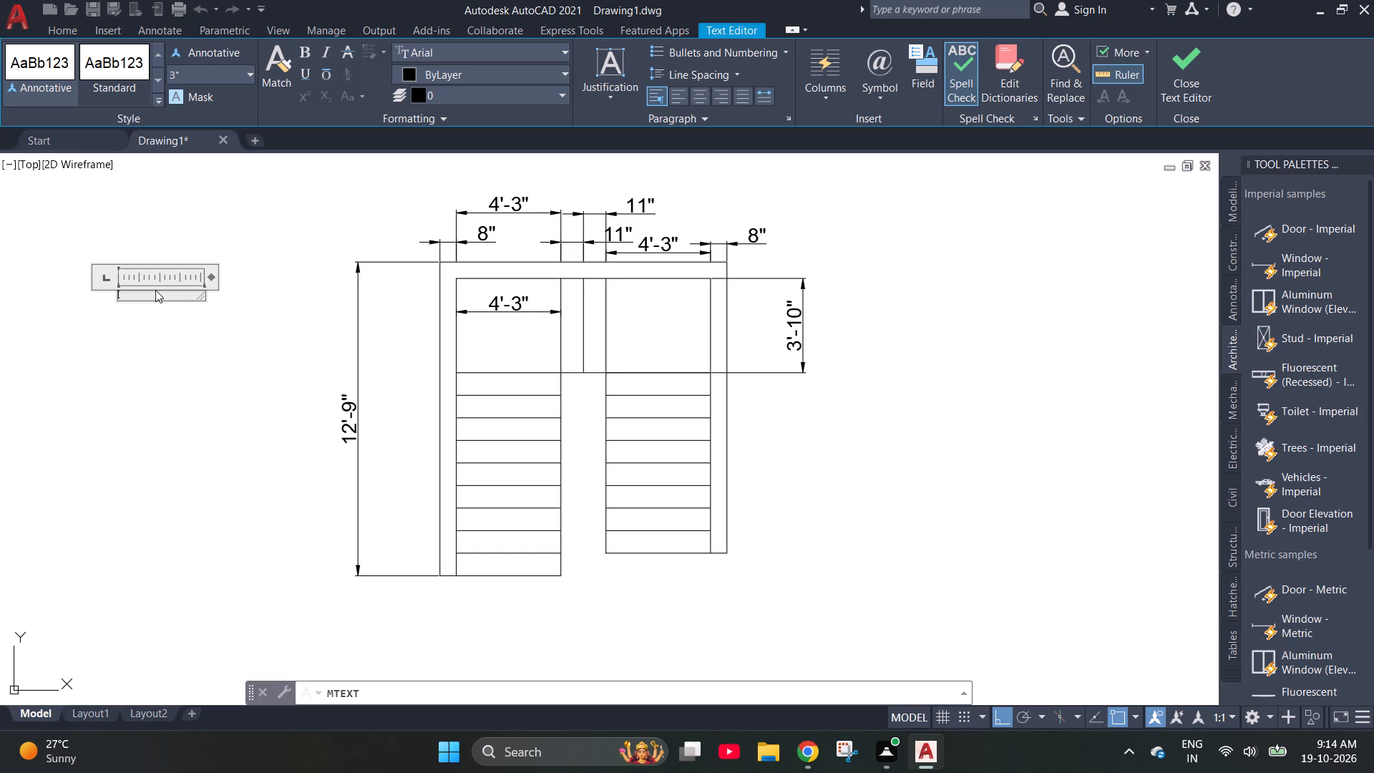
key("1")
key("ctrl+a")
left_click(187, 77)
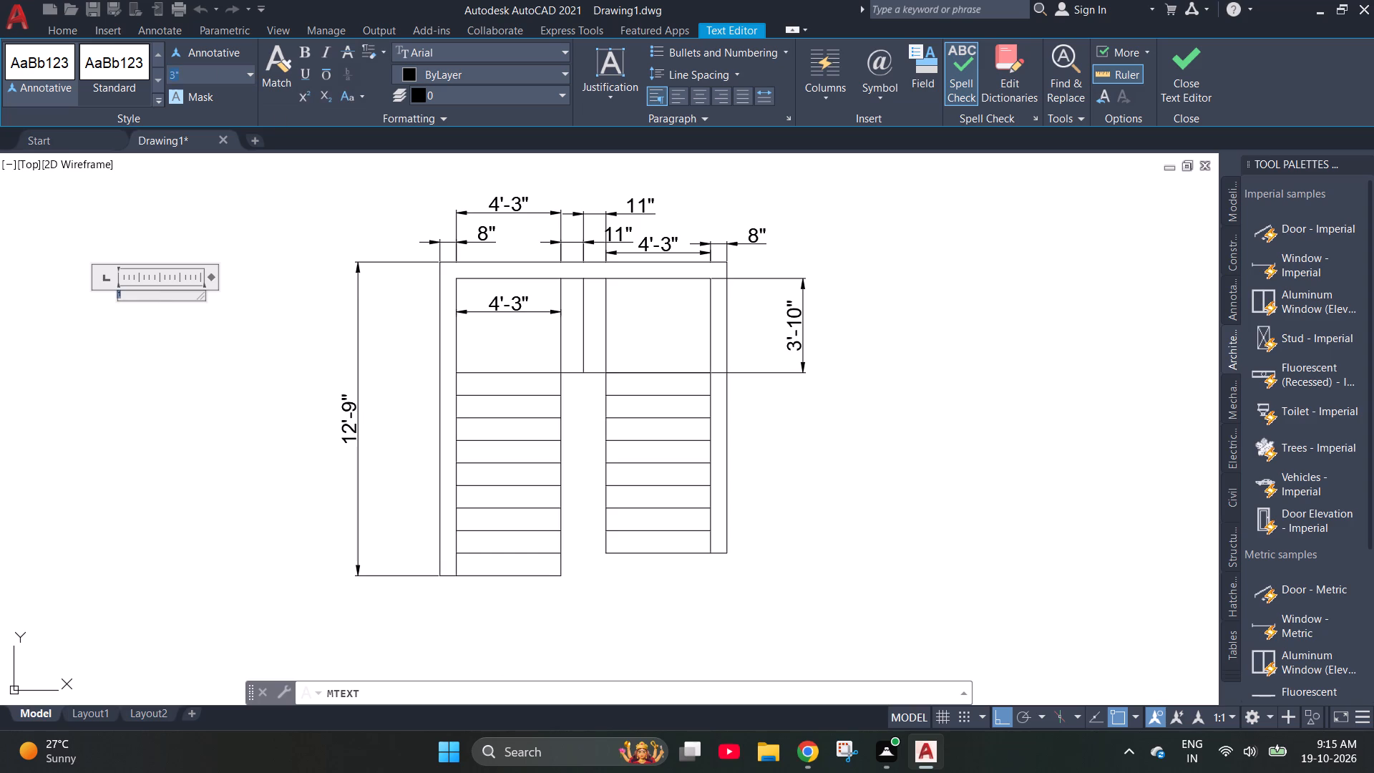
key("9")
key("shift+quotedbl")
key("Return")
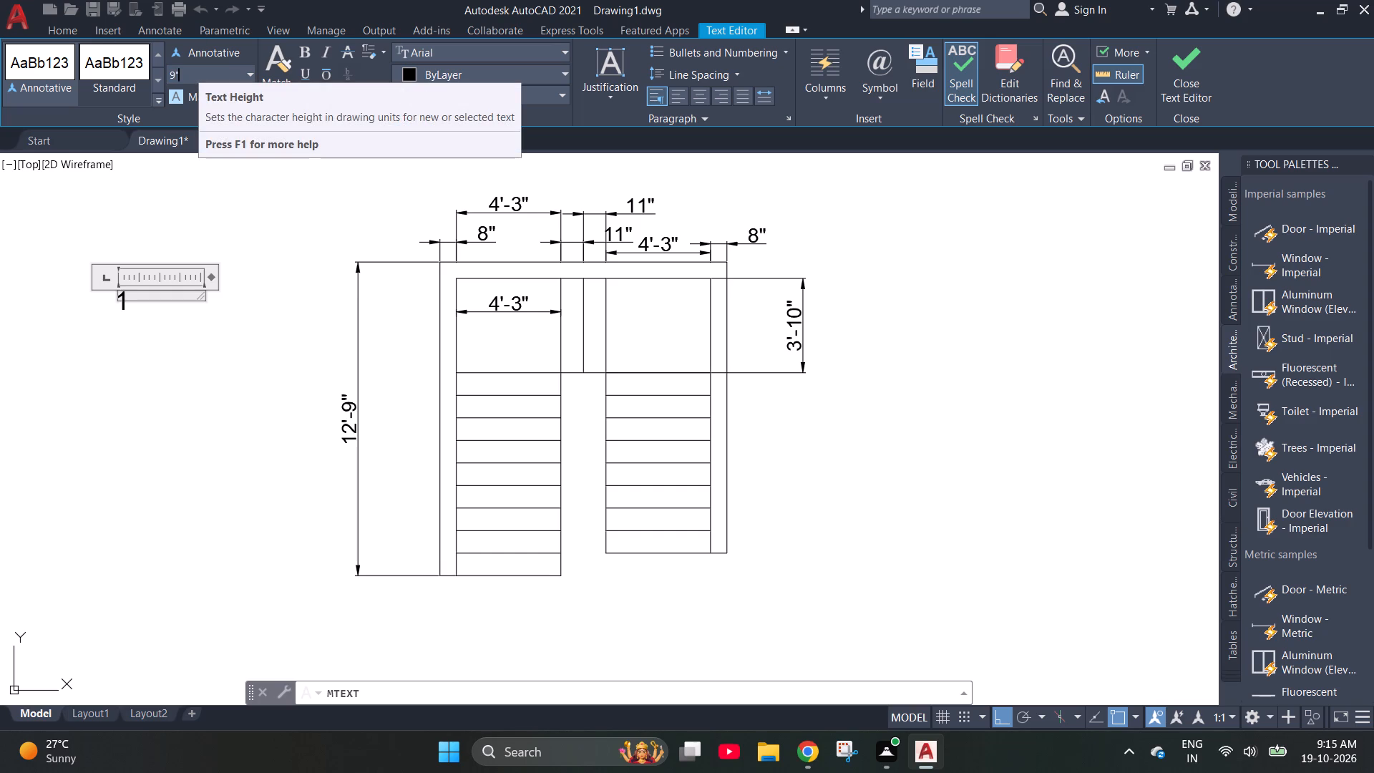
left_click(196, 390)
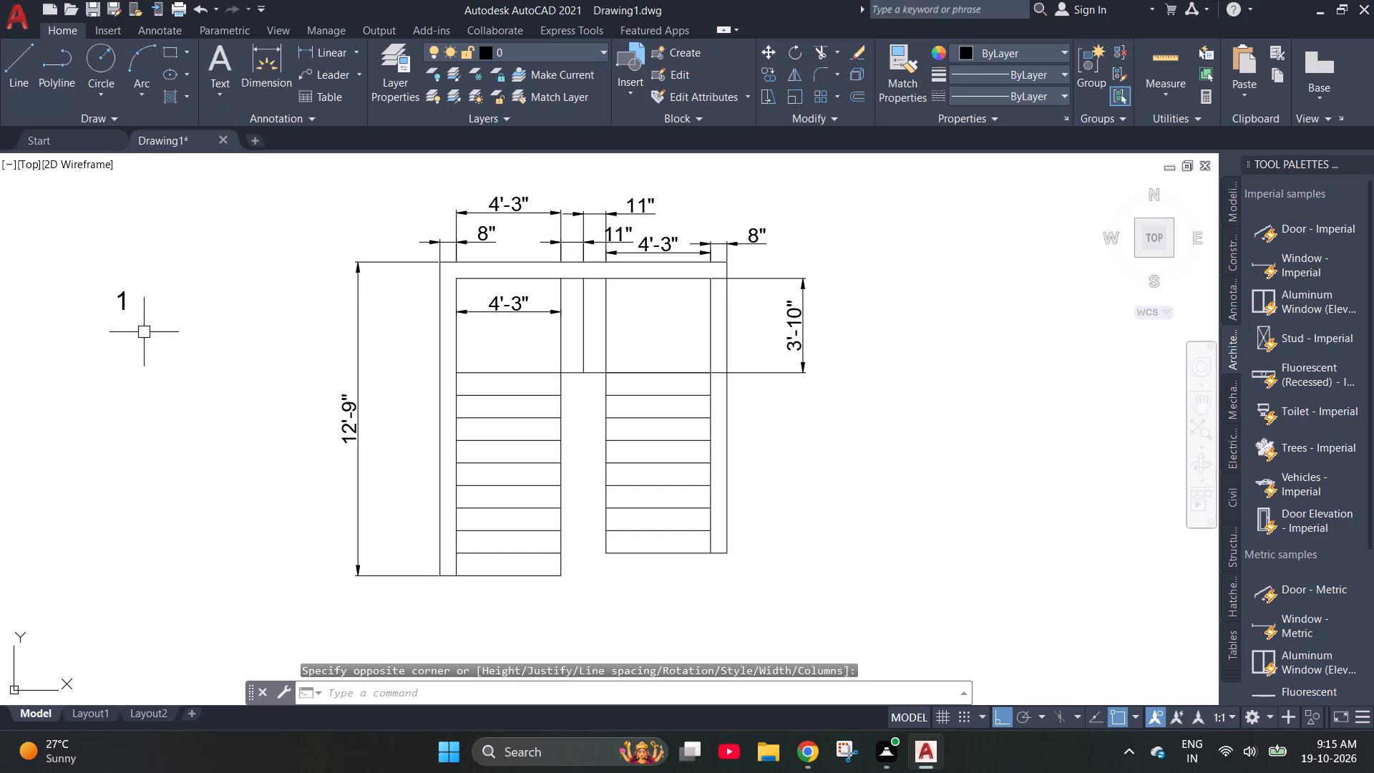
Turn Ortho off and move the text "1" from beside the plan into the bottom tread of the left flight.
left_click(119, 301)
left_click(116, 289)
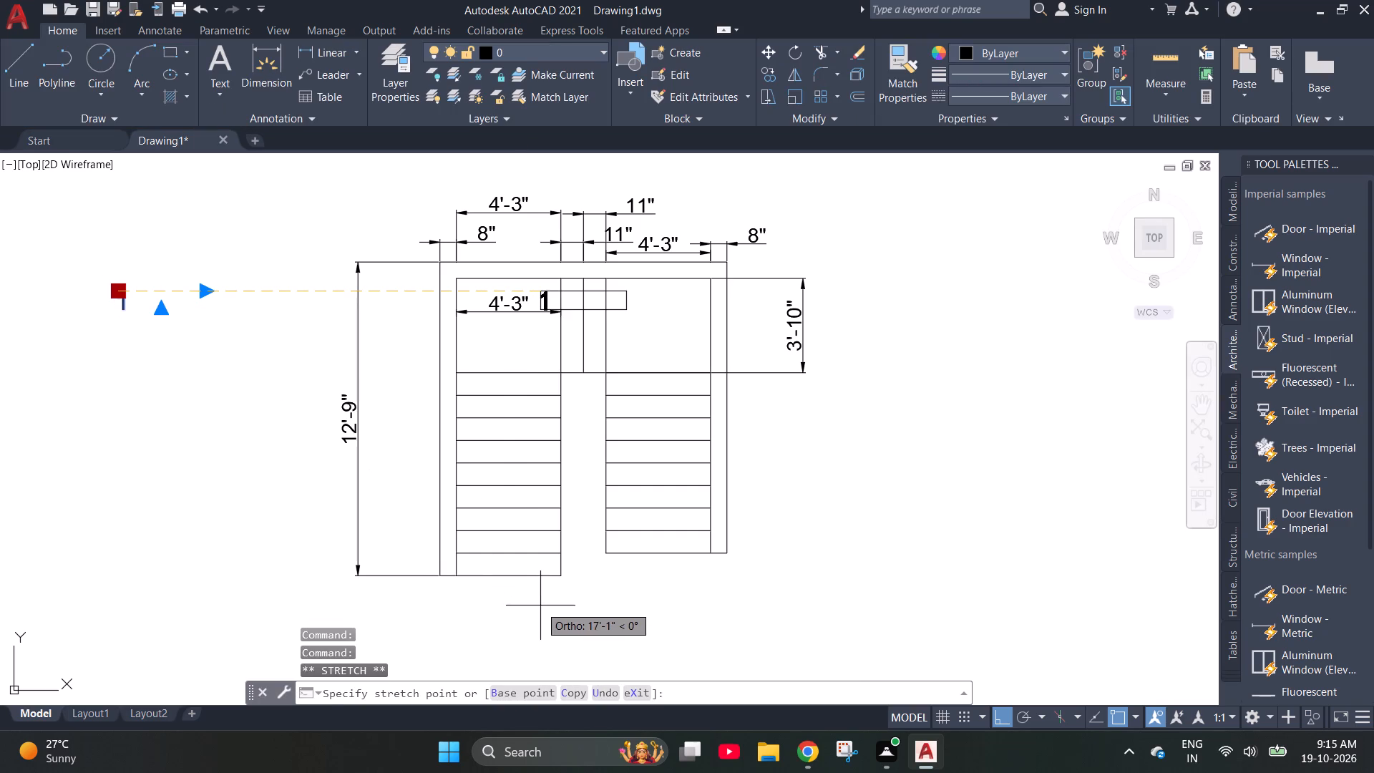
key("F8")
scroll(482, 549, "up", 4)
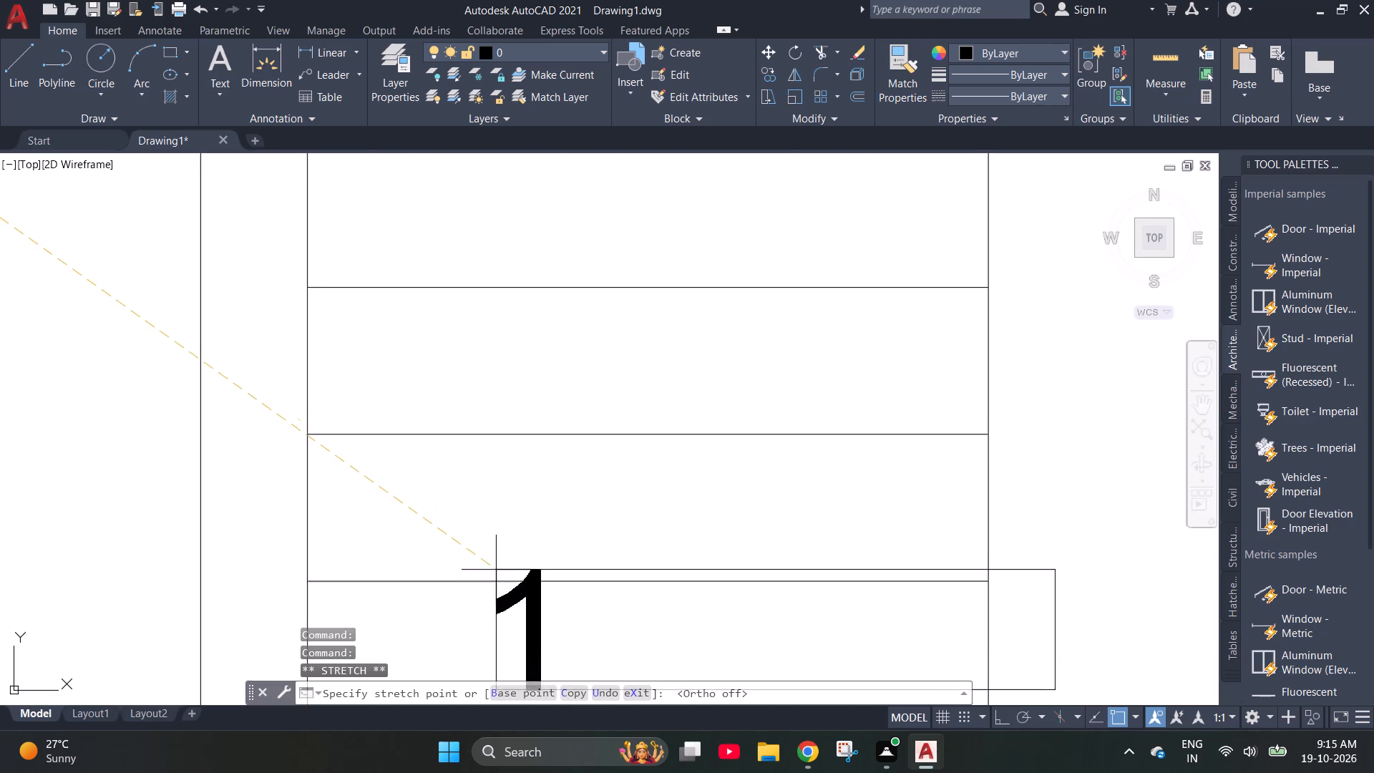
scroll(477, 392, "down", 2)
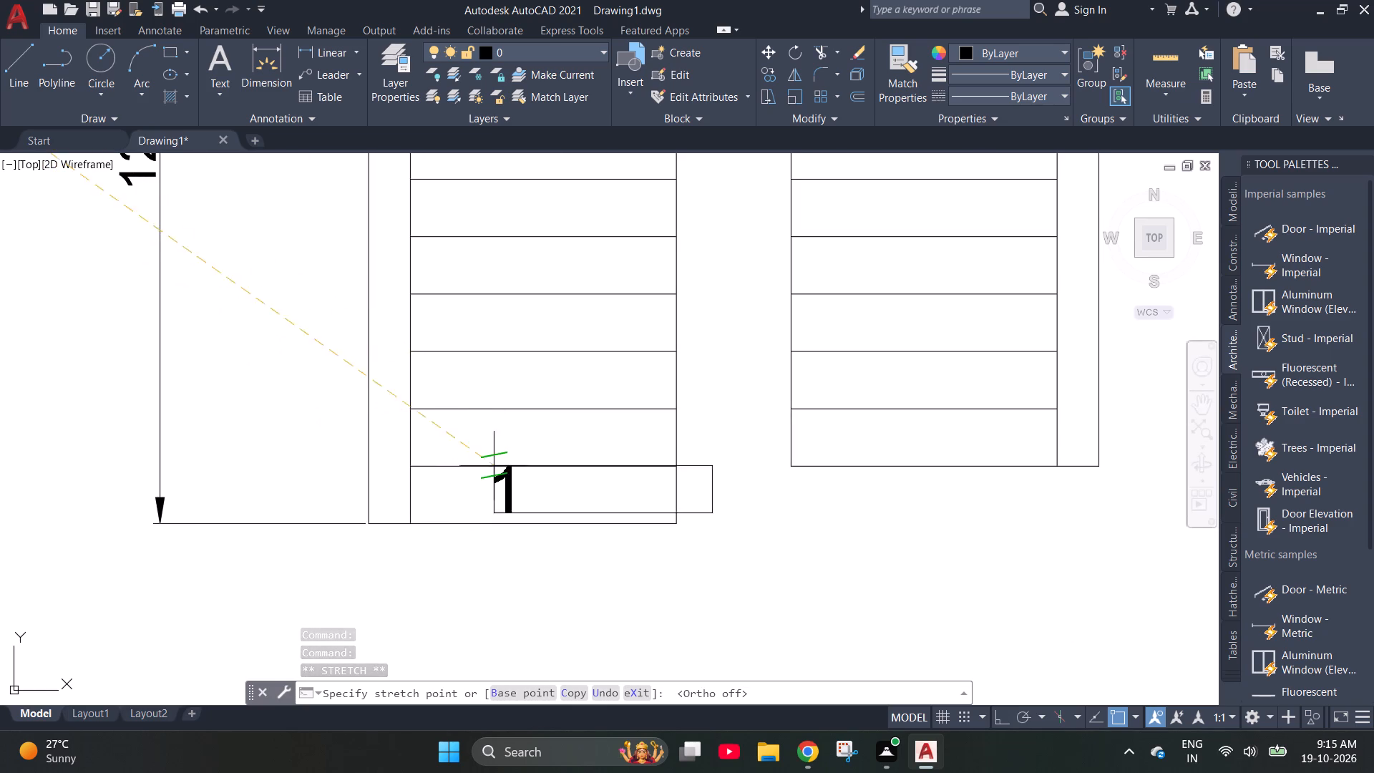
left_click(496, 473)
Set the text height of the "1" in the bottom tread to 8".
double_click(521, 492)
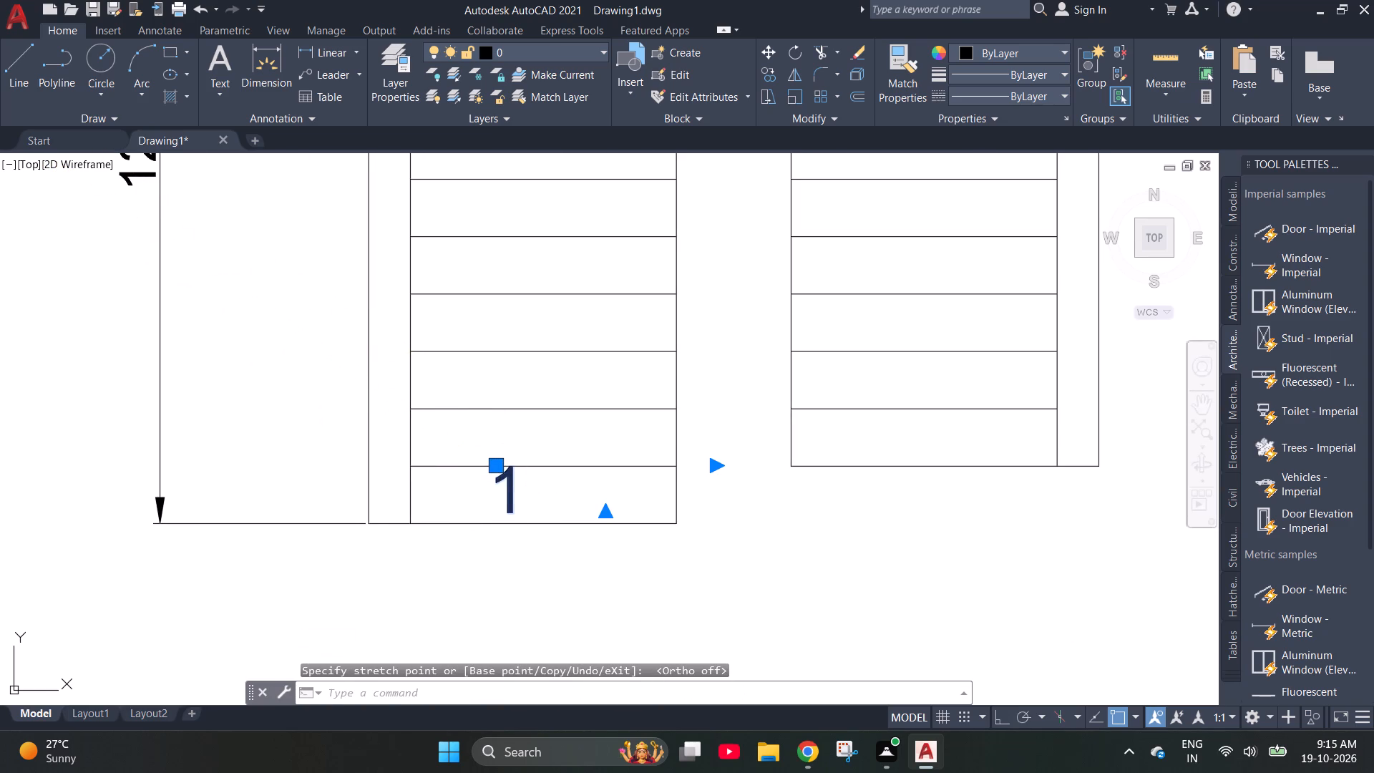
double_click(509, 488)
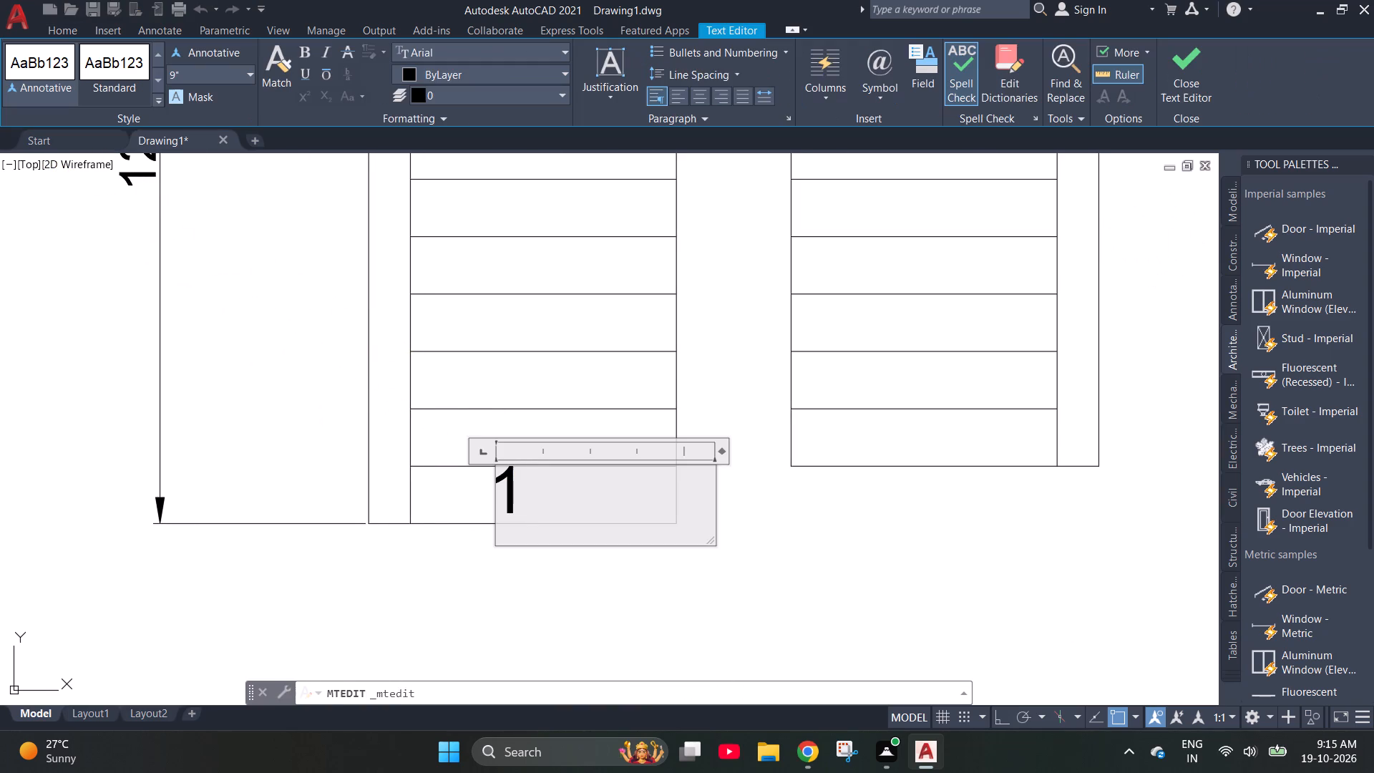
key("ctrl+a")
left_click(200, 79)
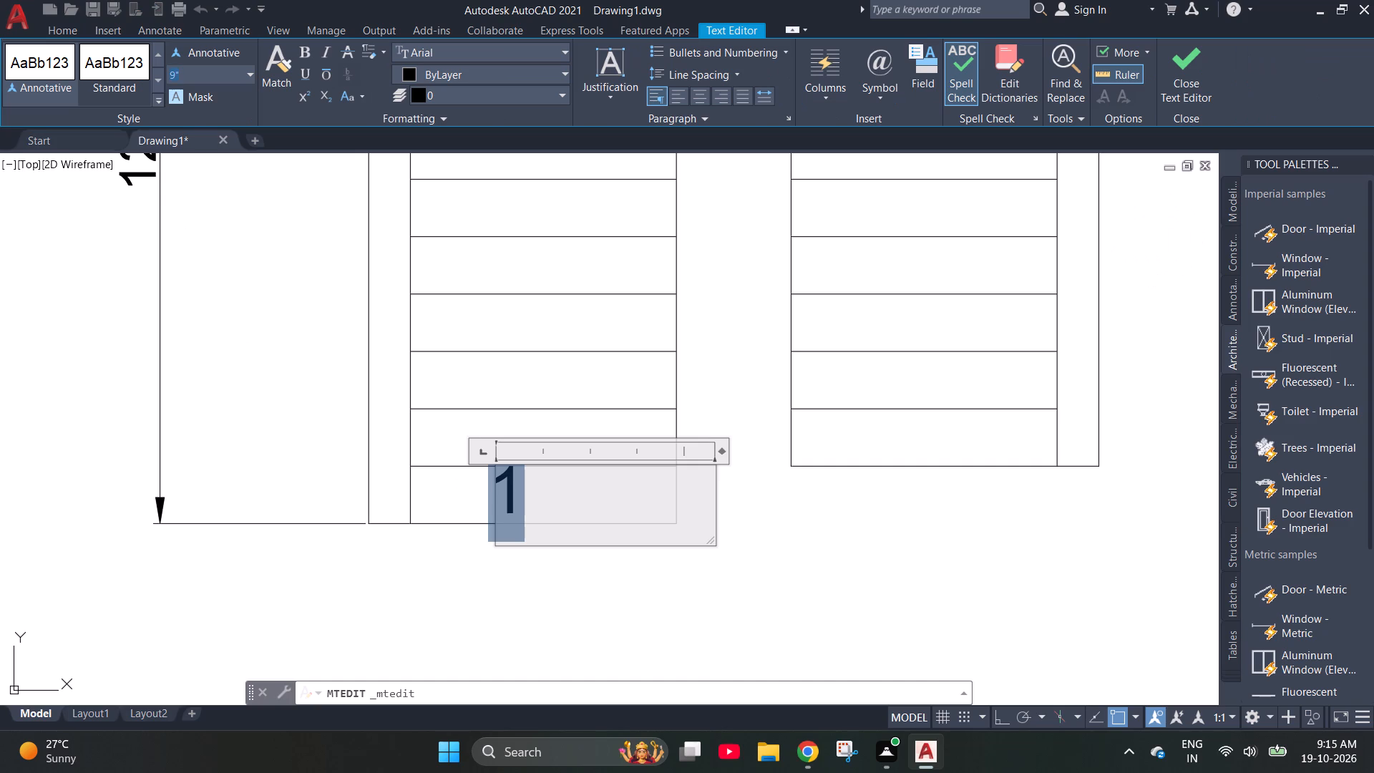
type("8\"")
key("Return")
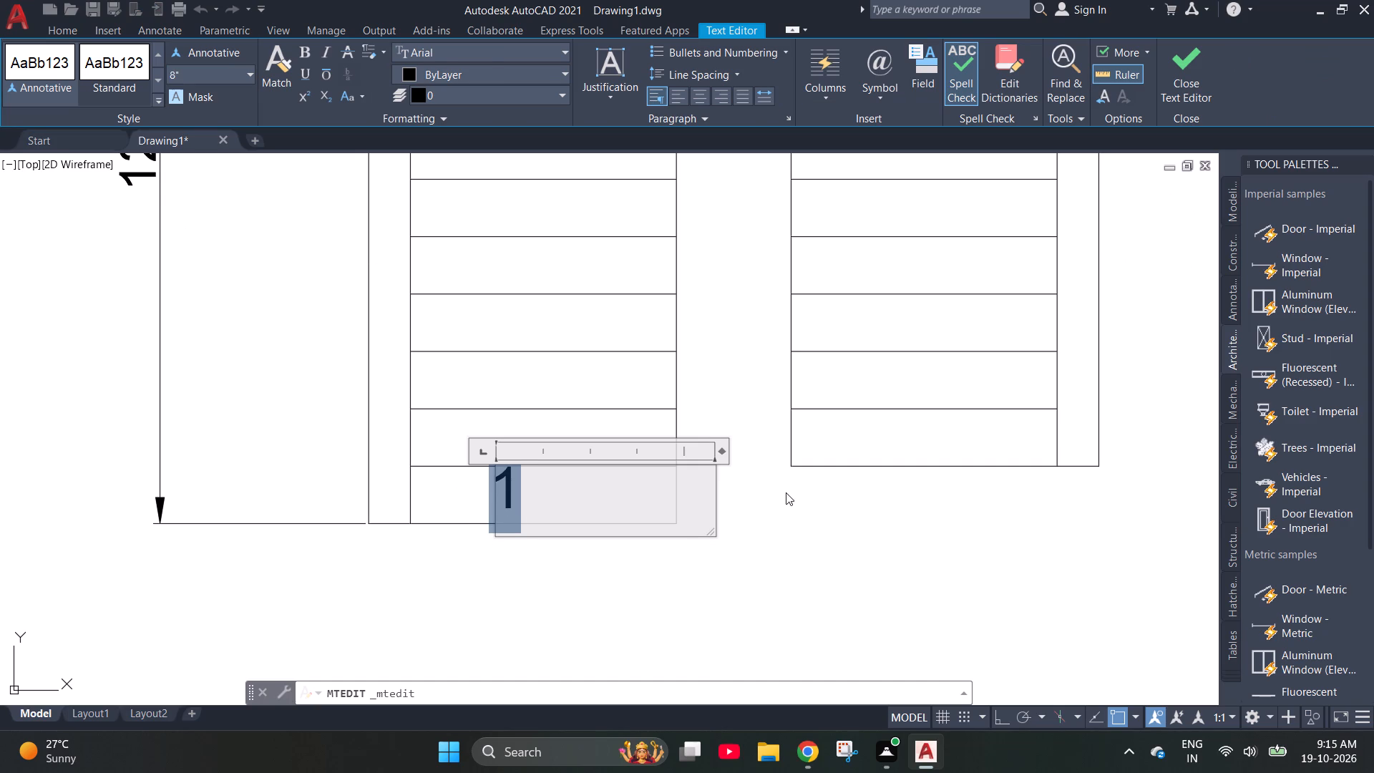
left_click(786, 492)
Move the "1" slightly down so it sits clear of the line above it in the bottom tread.
left_click(499, 475)
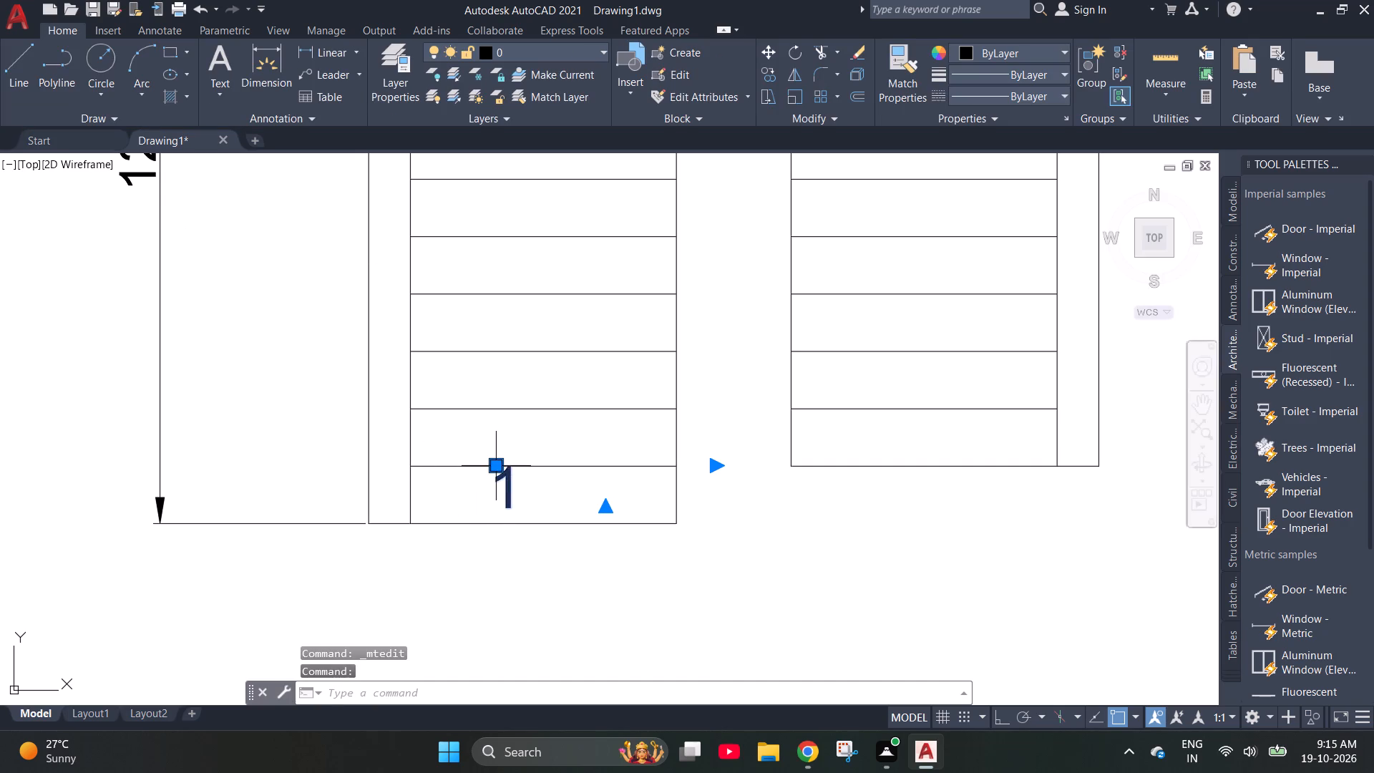
left_click(493, 465)
left_click(495, 476)
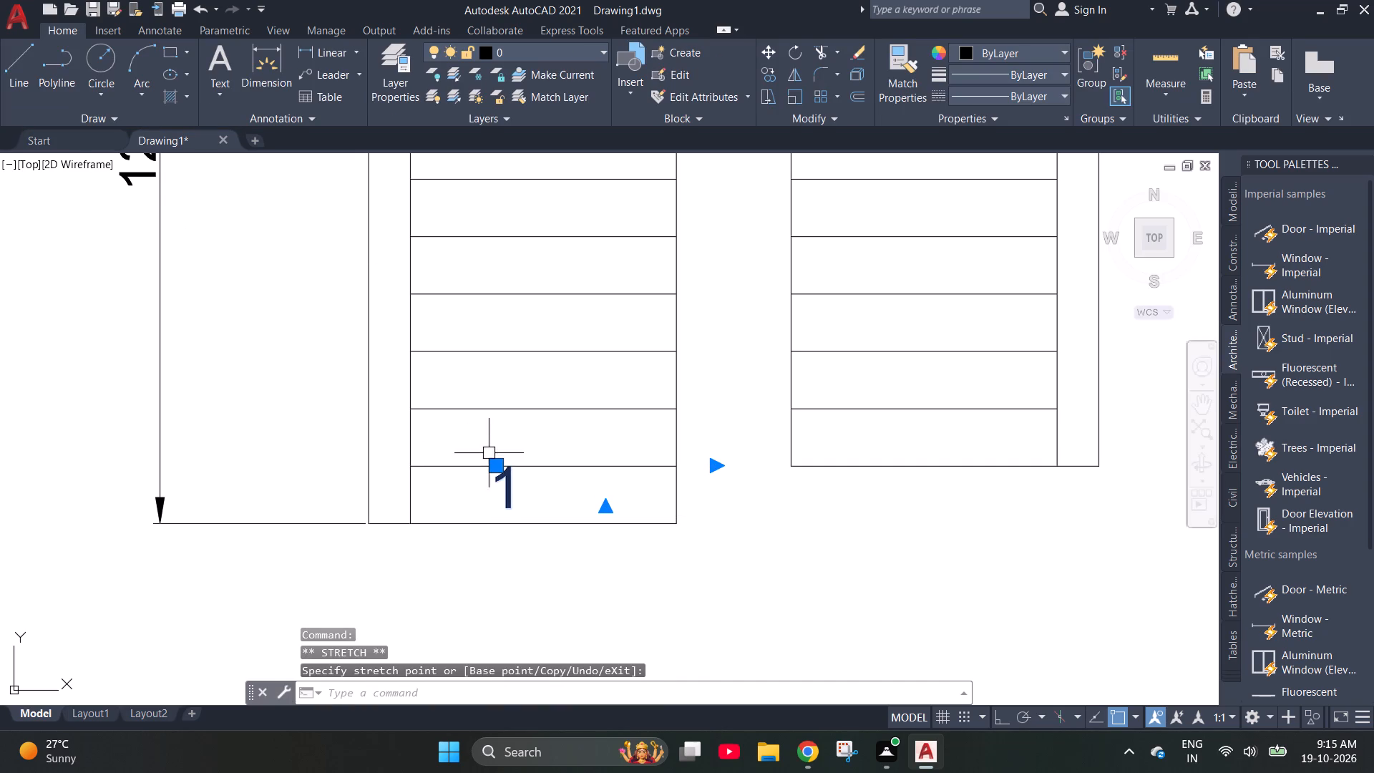
scroll(515, 472, "up", 4)
left_click(371, 441)
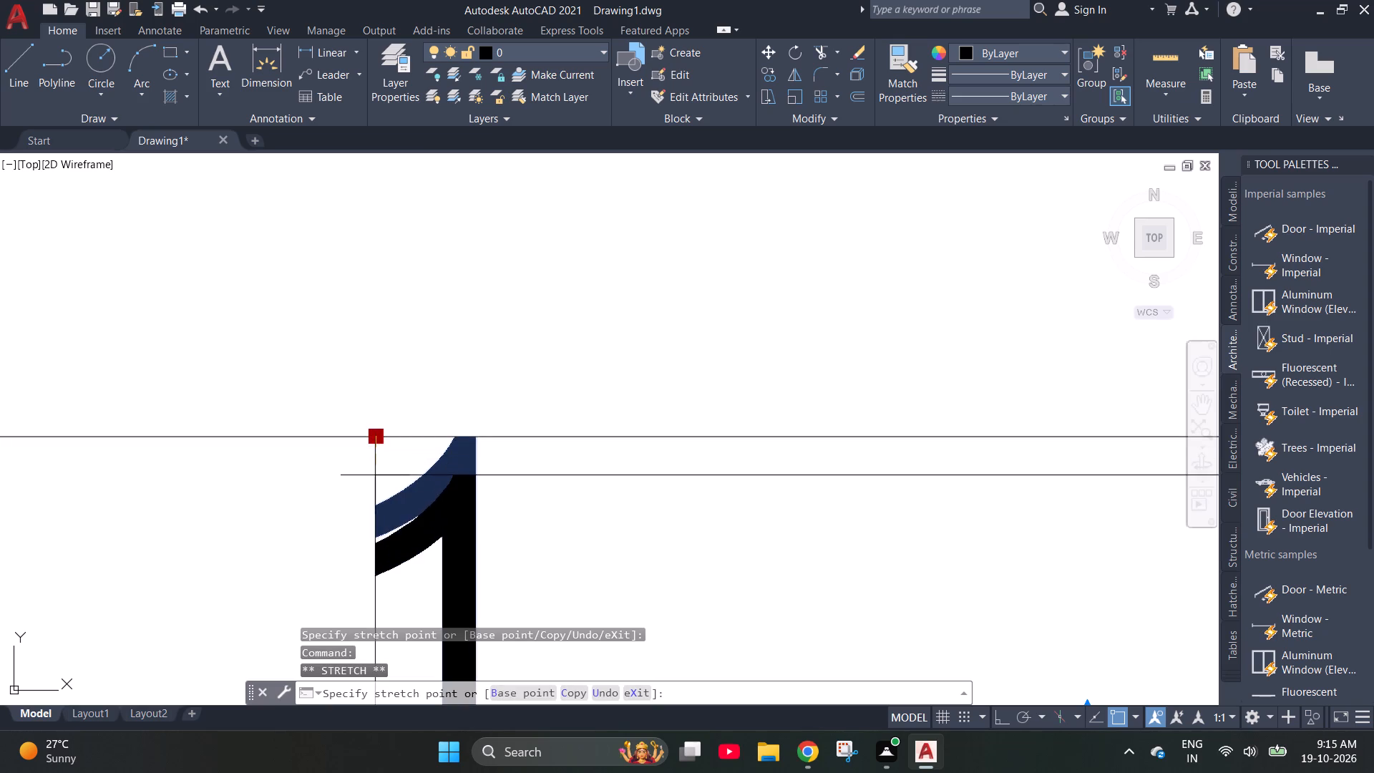
left_click(375, 474)
scroll(580, 378, "down", 1)
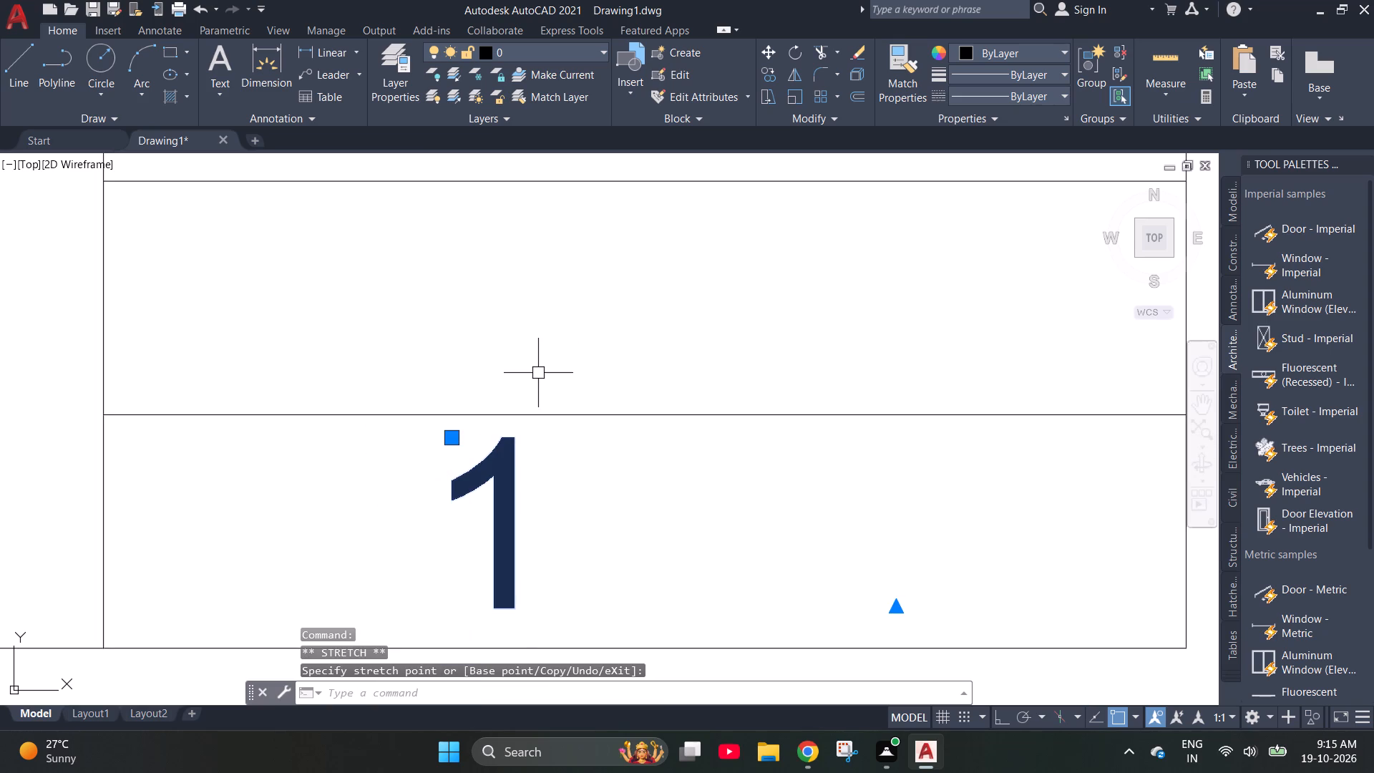
scroll(545, 374, "down", 2)
key("Escape")
scroll(565, 402, "down", 2)
scroll(723, 476, "down", 1)
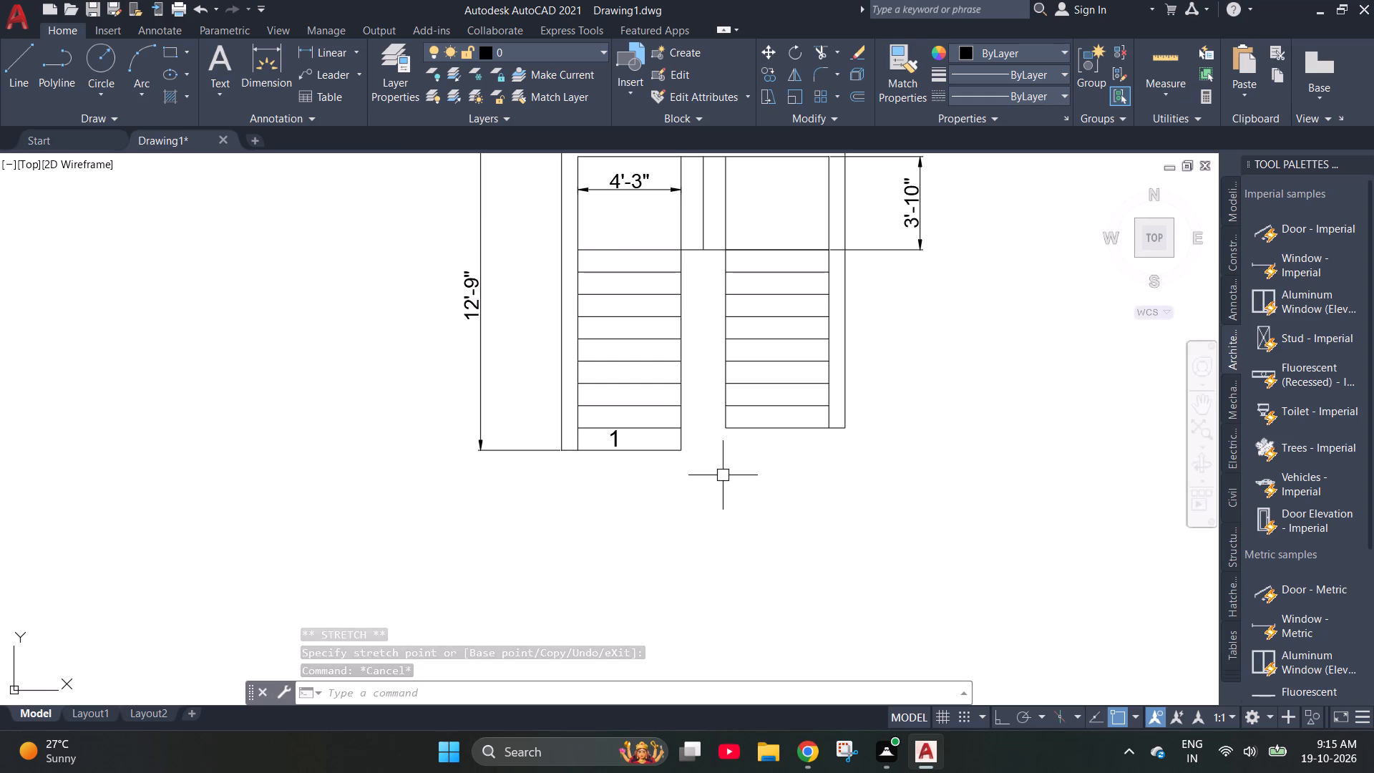
Shift the "1" slightly farther right and down within the bottom tread.
left_click(613, 435)
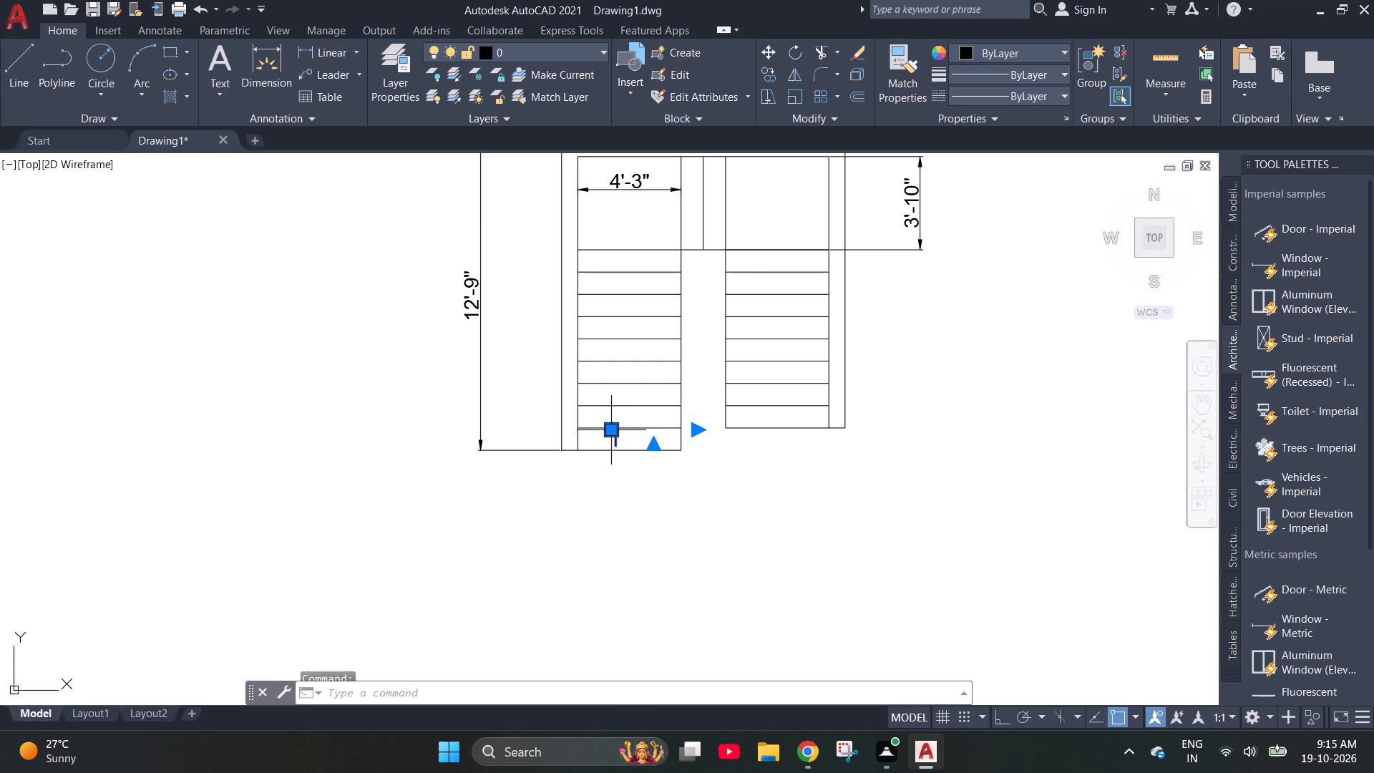
left_click(613, 435)
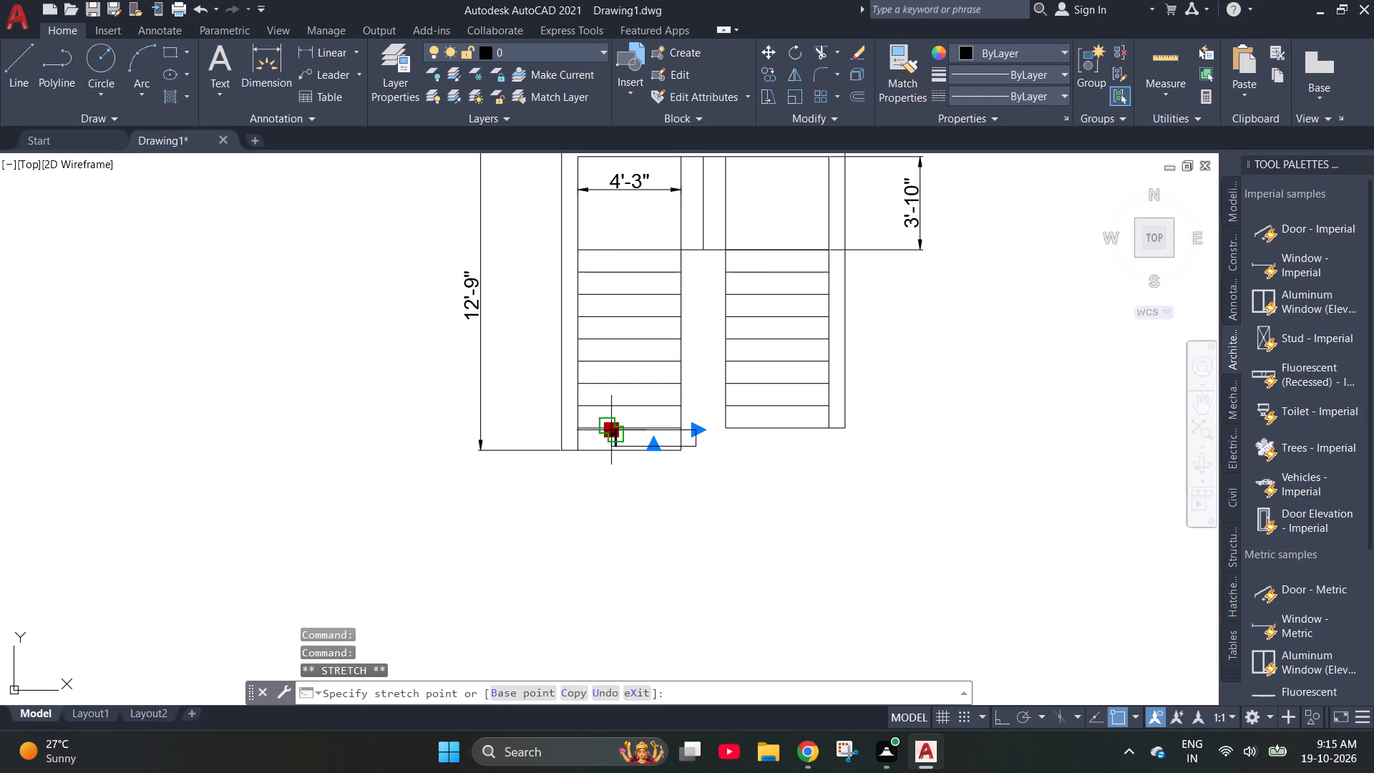
scroll(618, 436, "up", 4)
left_click(613, 411)
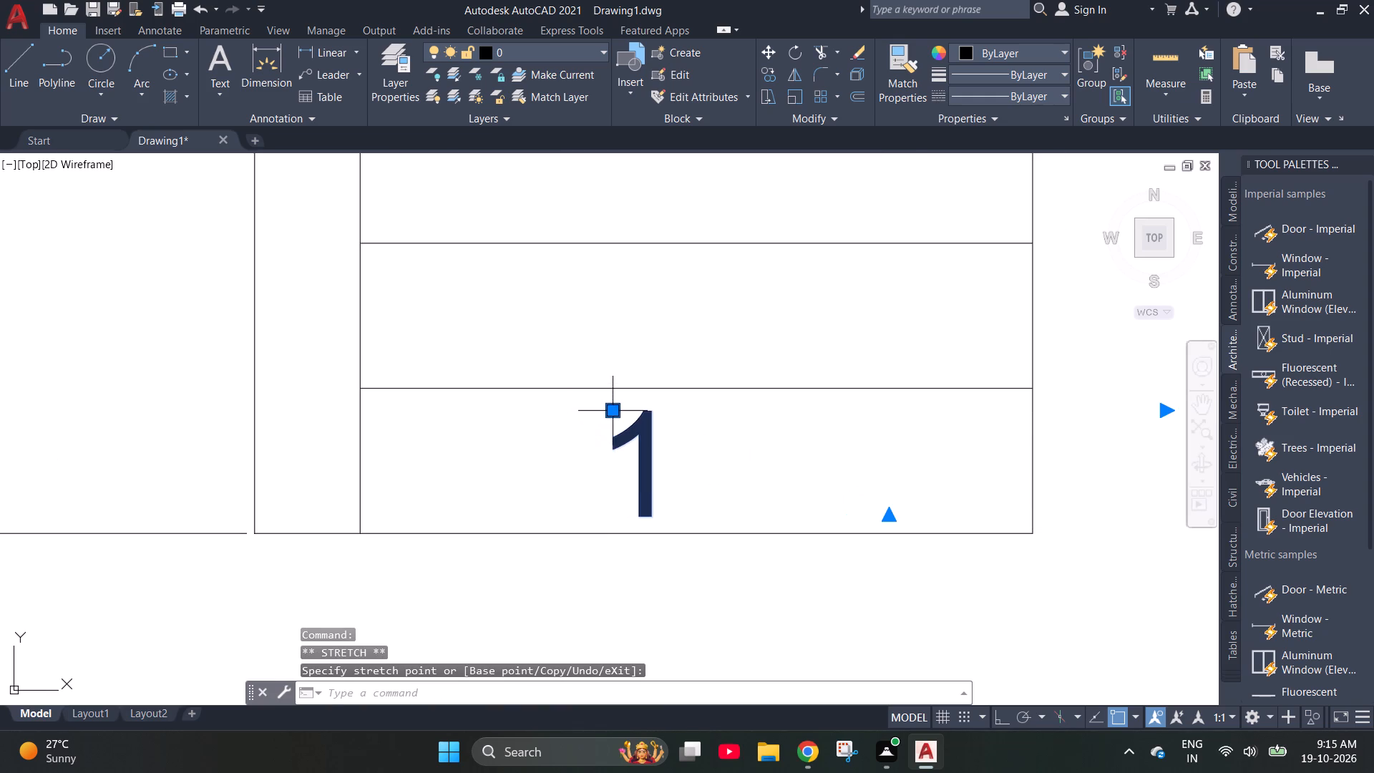
key("Escape")
scroll(669, 565, "down", 2)
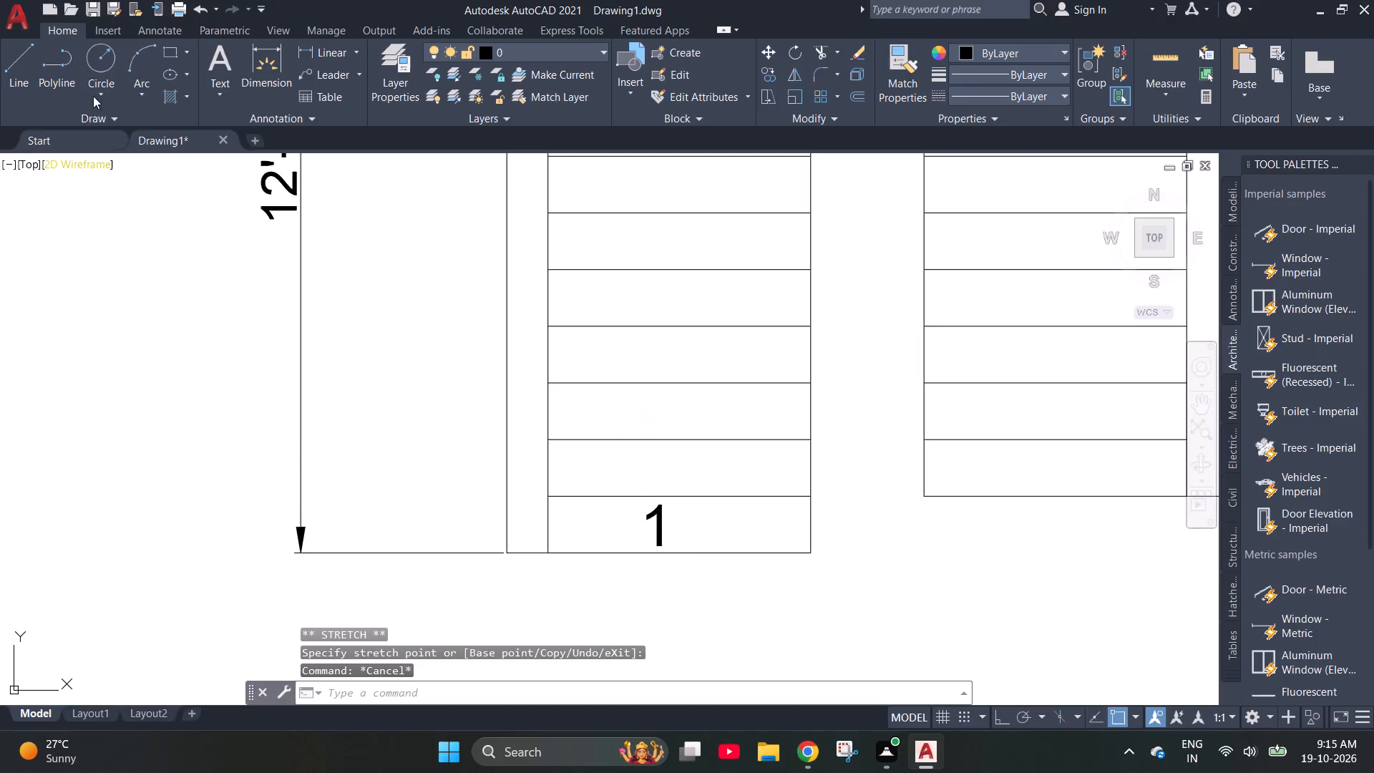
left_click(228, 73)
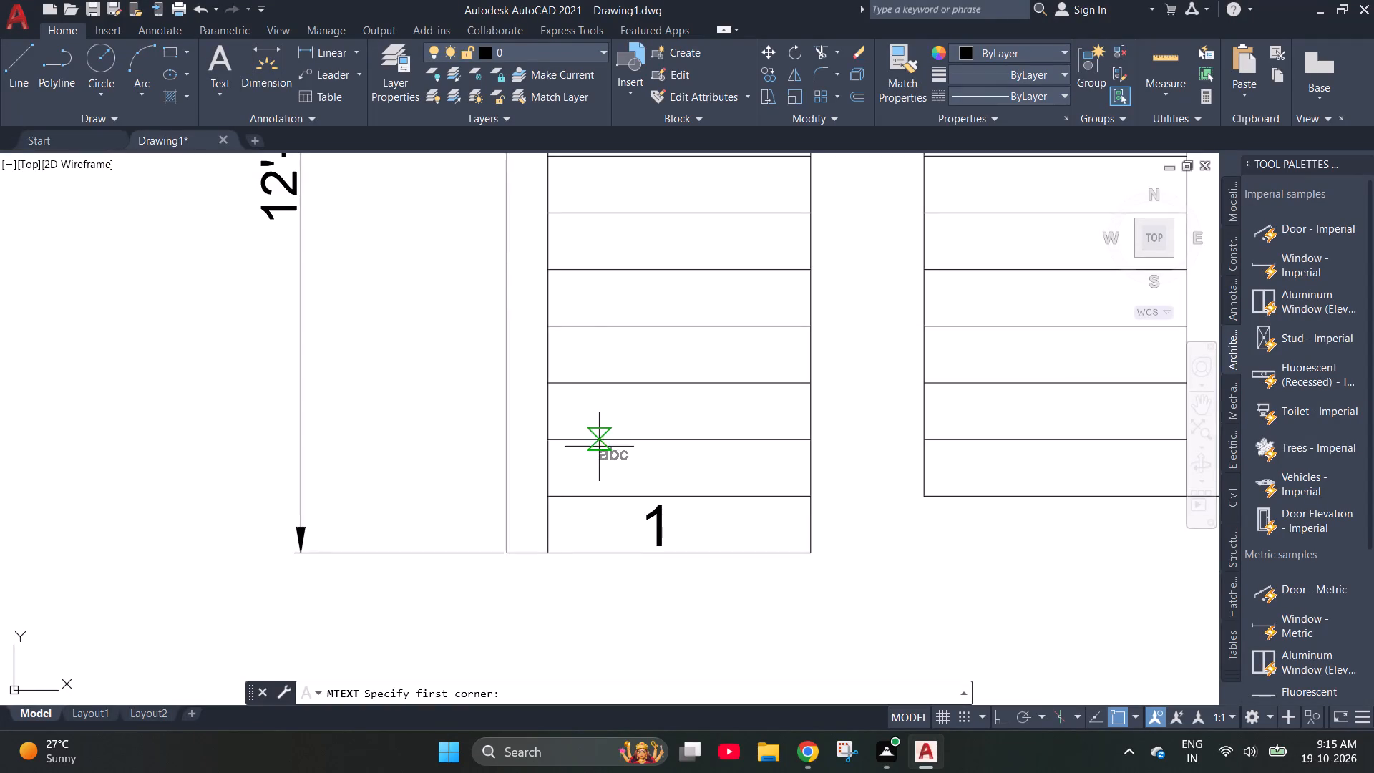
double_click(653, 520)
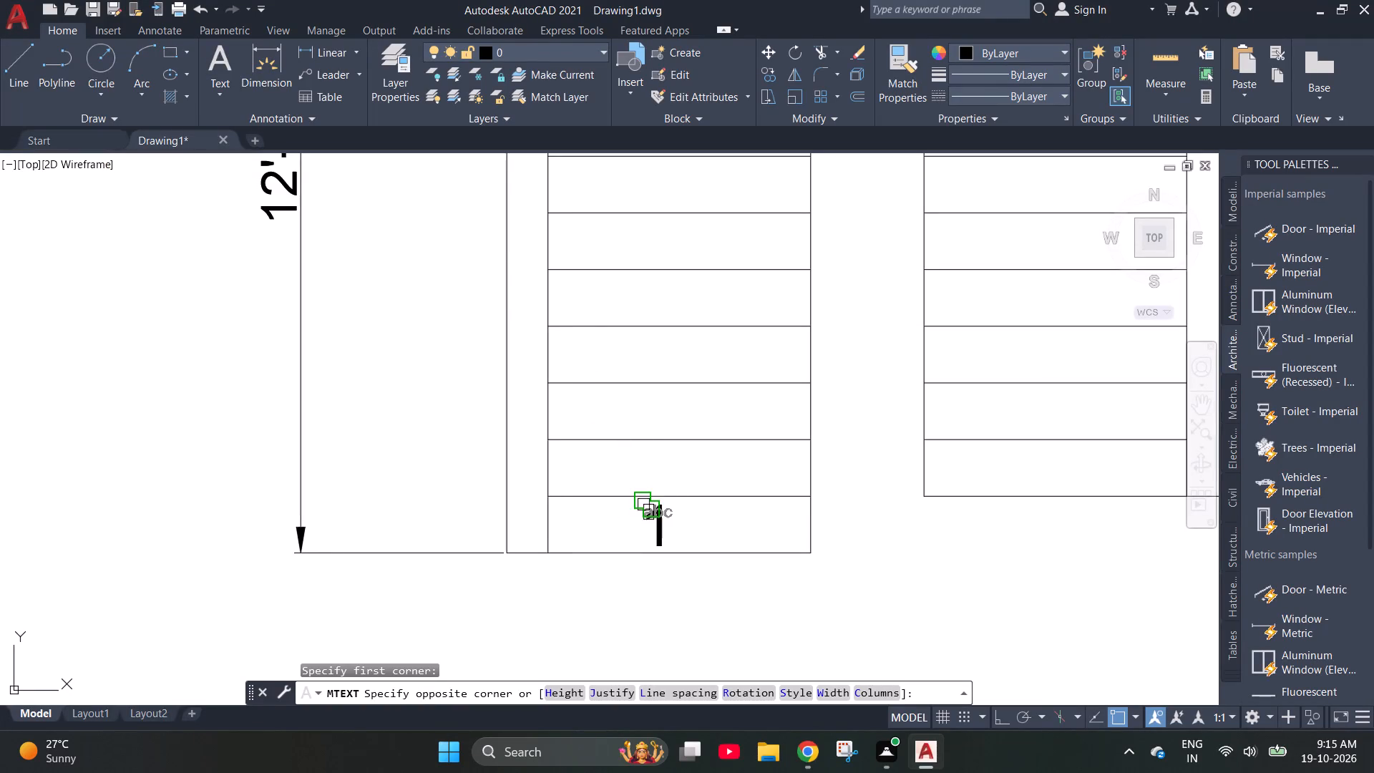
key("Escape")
Copy the "1" and place the copy inside the second tread from the bottom of the left flight.
left_click(658, 522)
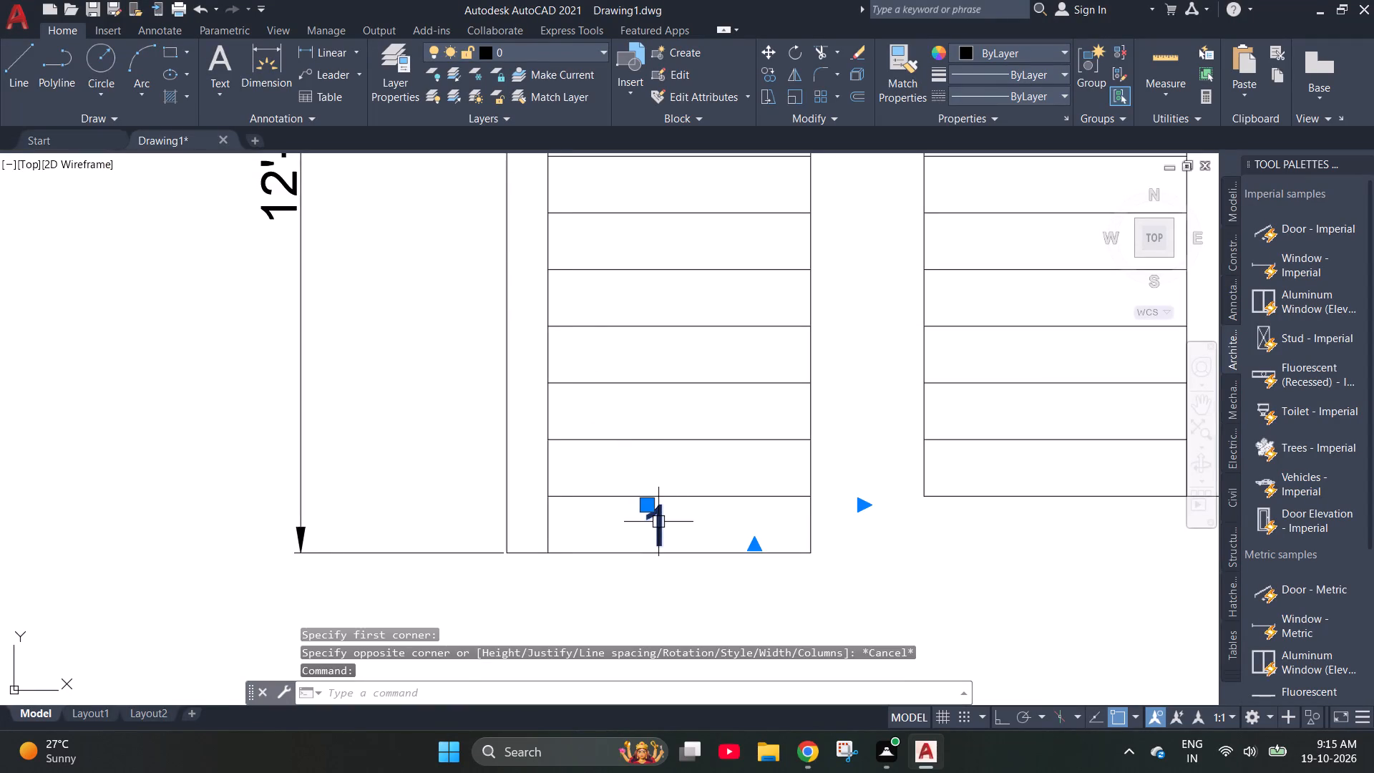
key("ctrl+c")
key("ctrl+v")
left_click_drag(649, 505, 640, 479, "ctrl")
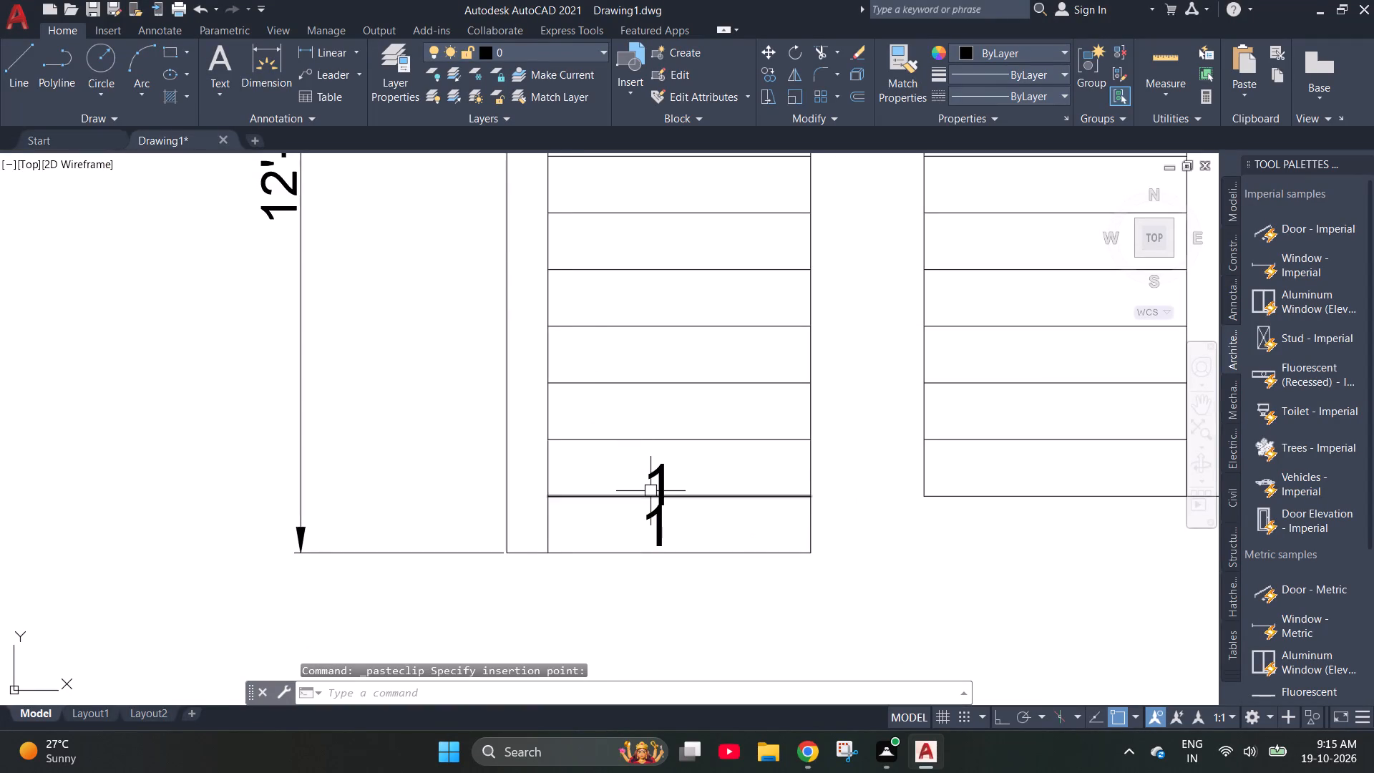
key("ctrl+z")
key("ctrl+v")
left_click(642, 487)
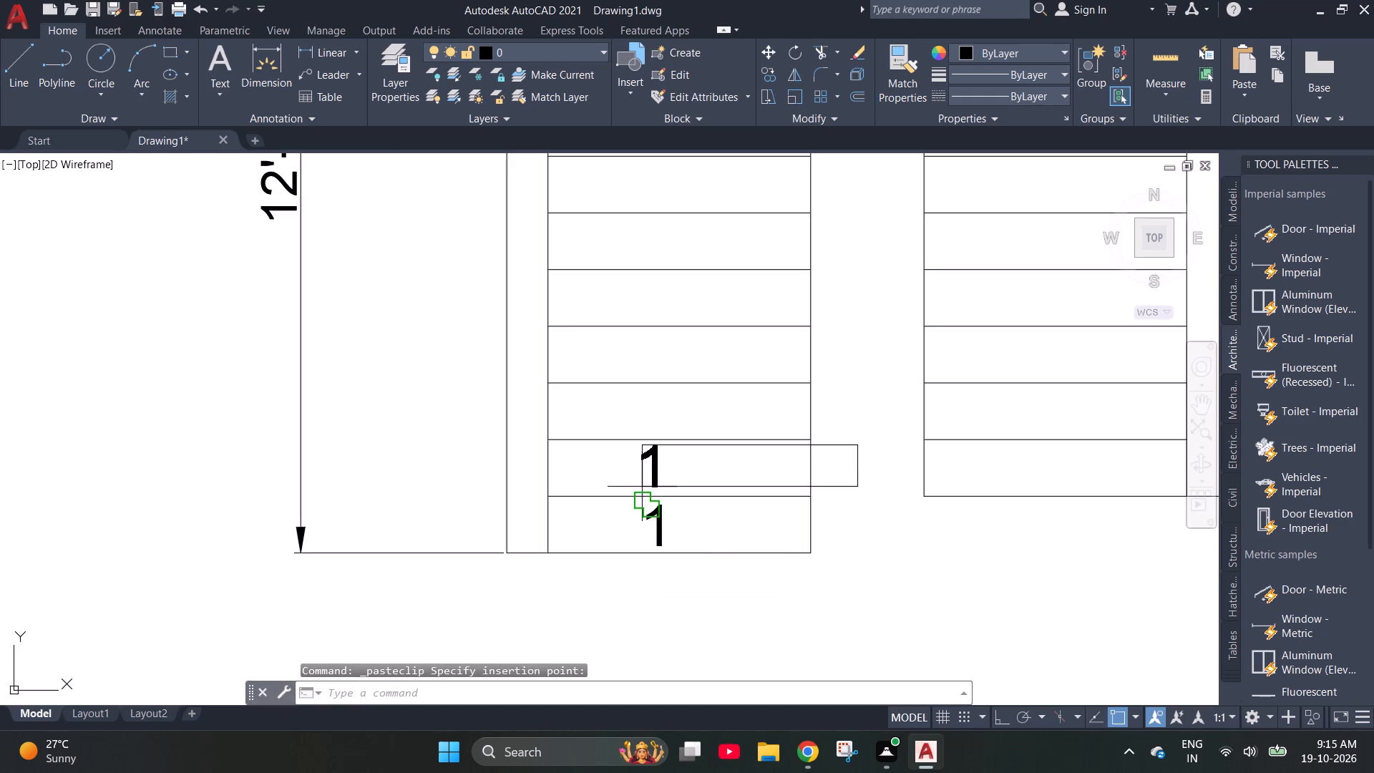
left_click(656, 476)
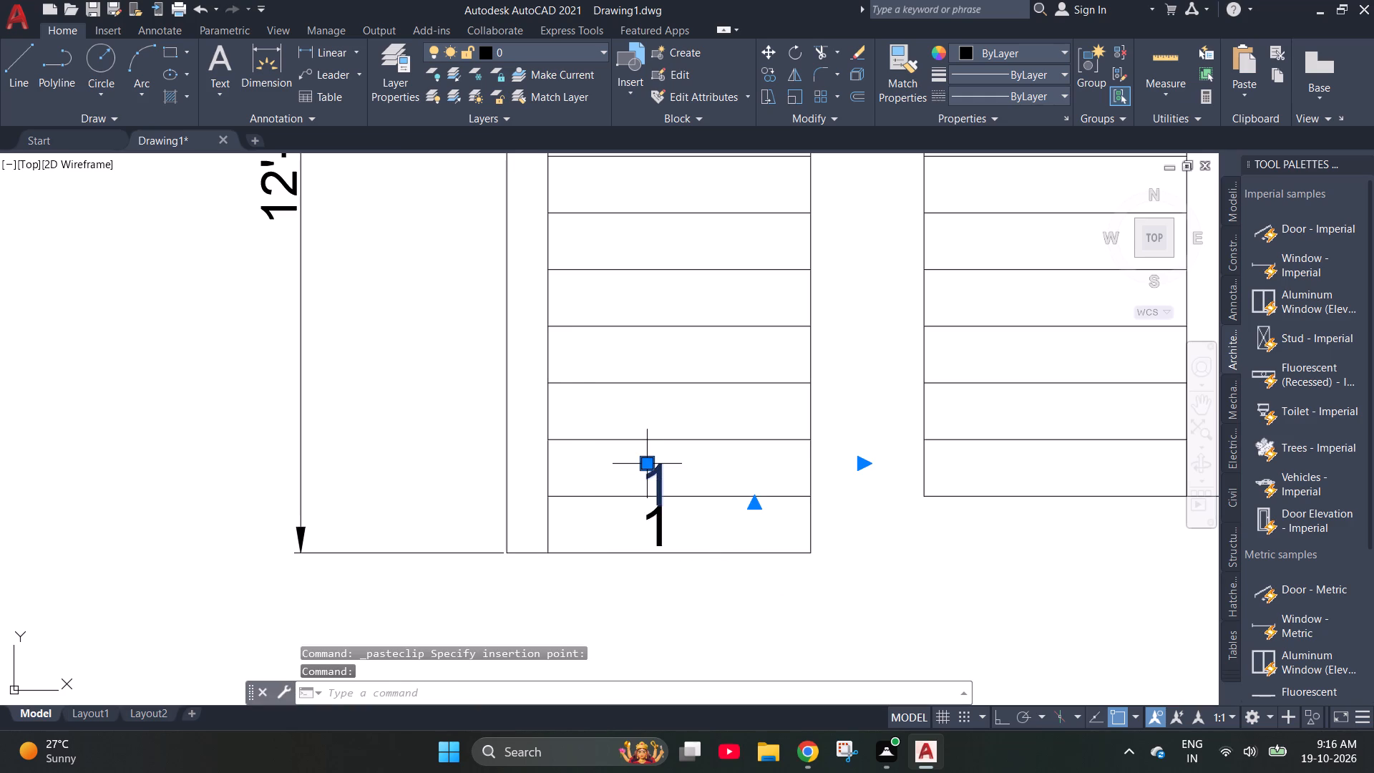
left_click(649, 467)
scroll(632, 448, "up", 3)
left_click(632, 448)
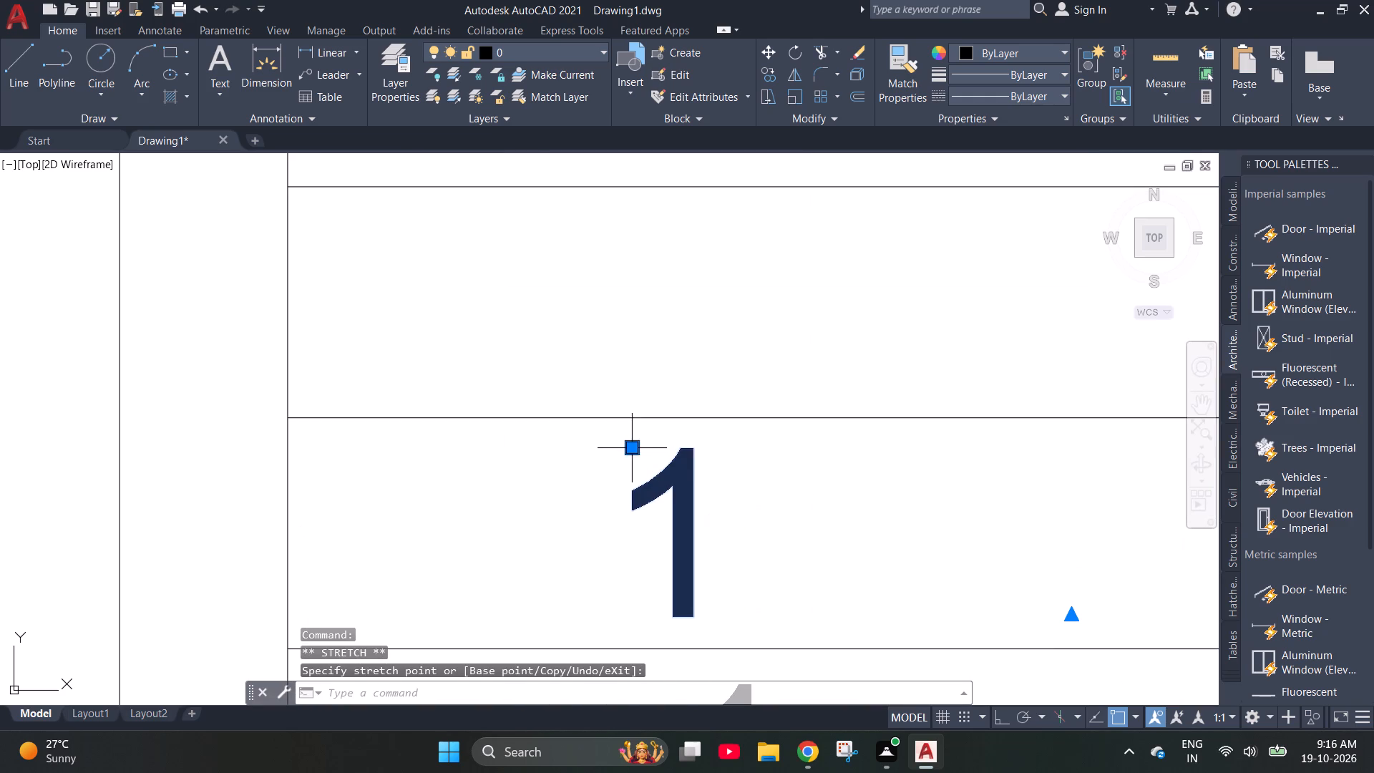
Change the copied number in the second tread to "2".
triple_click(688, 484)
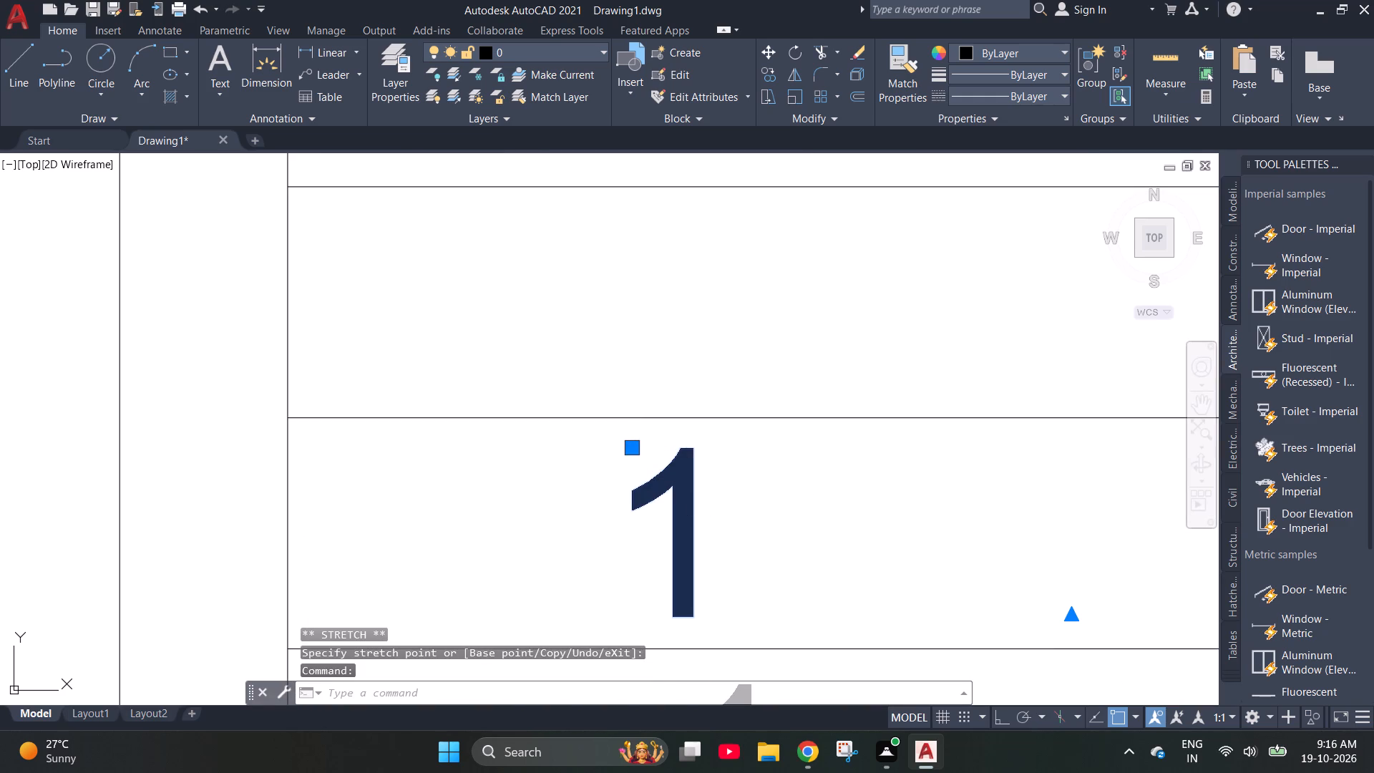
double_click(688, 484)
double_click(668, 502)
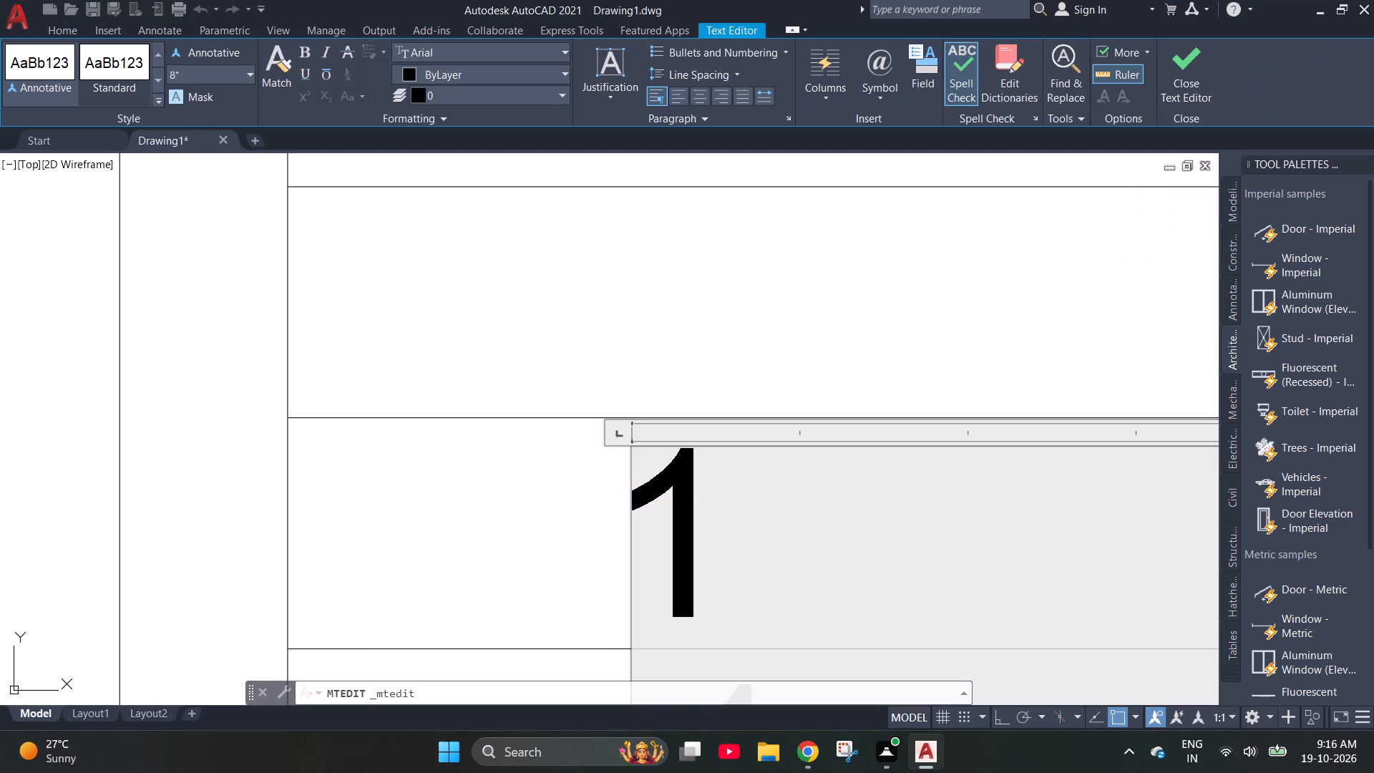
left_click(730, 511)
key("ctrl+a")
key("2")
key("Return")
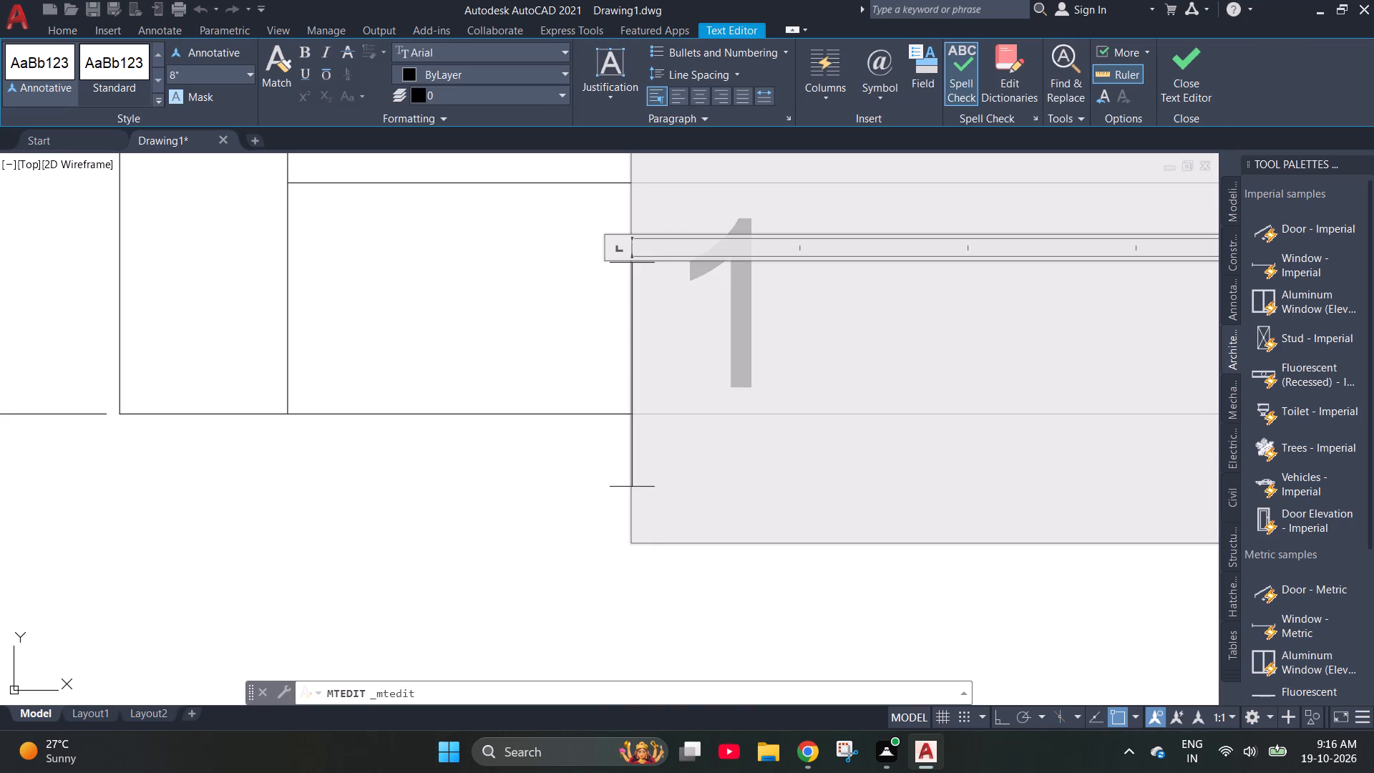
scroll(730, 511, "down", 1)
key("ctrl+z")
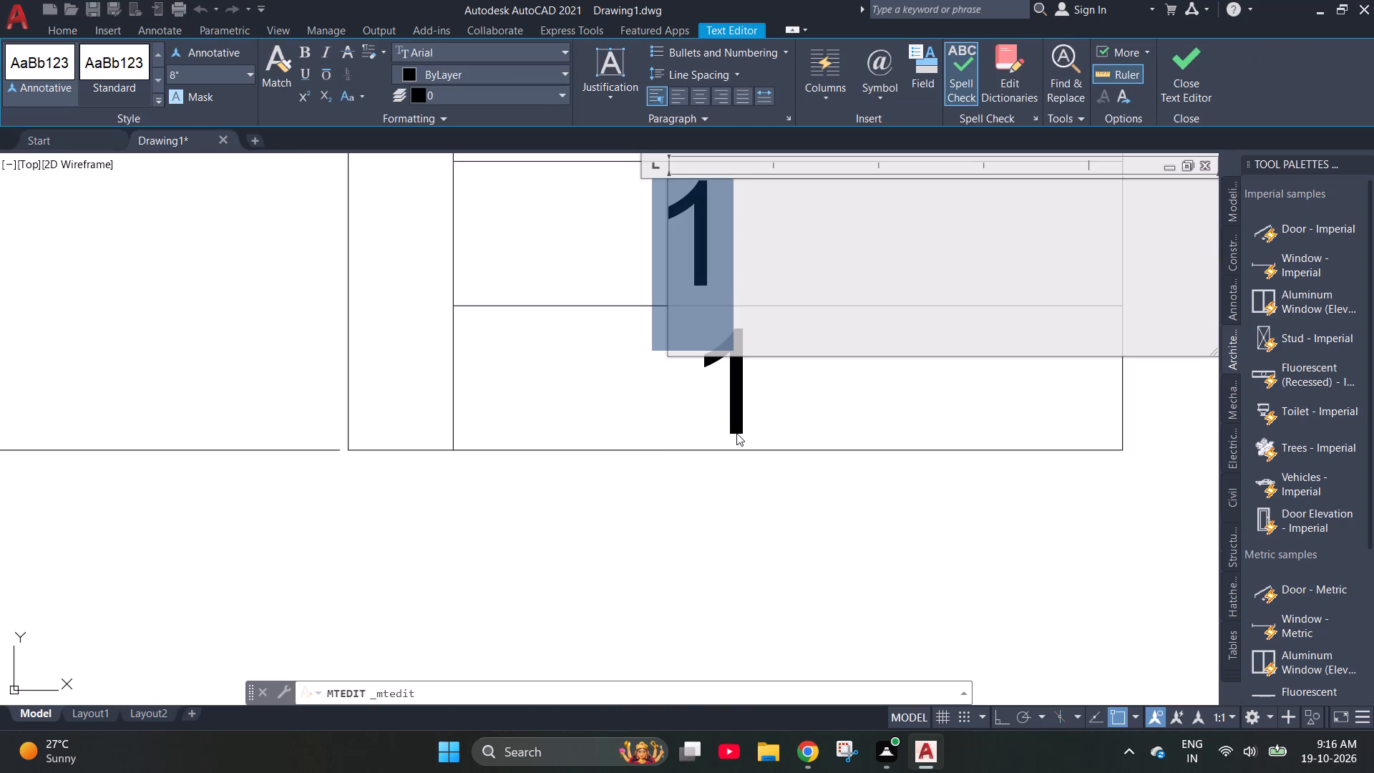
key("2")
scroll(805, 598, "down", 1)
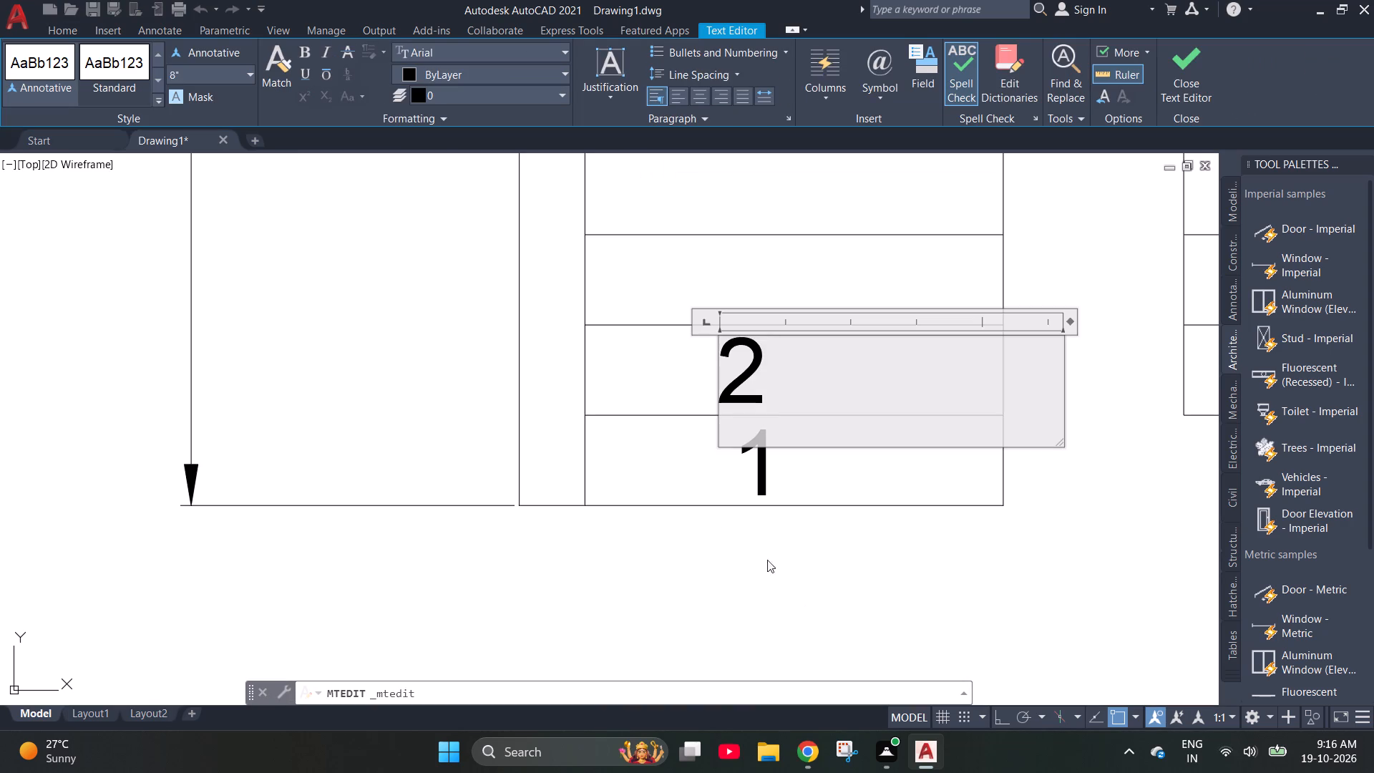
Set the text height of the "2" to 7".
key("ctrl+a")
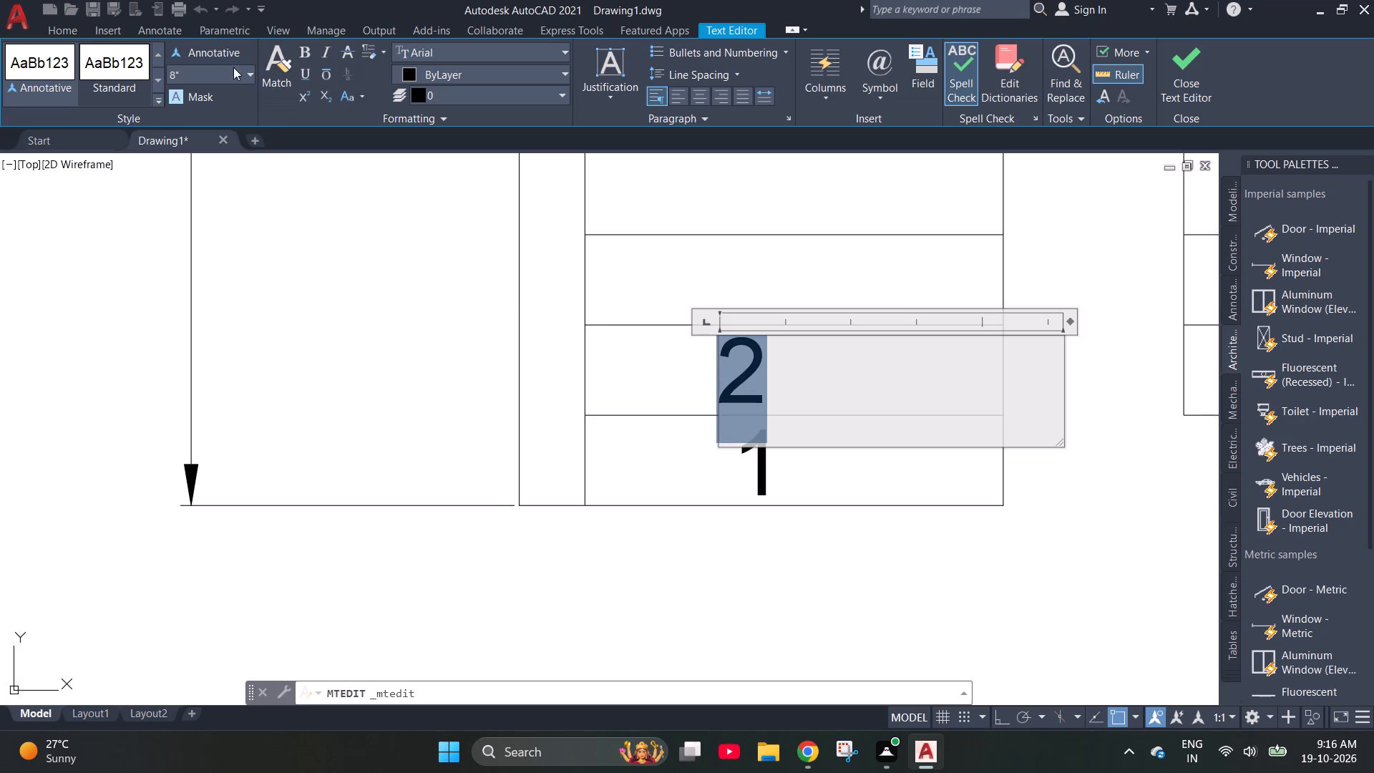
left_click(231, 70)
type("7\"")
key("Return")
left_click(661, 391)
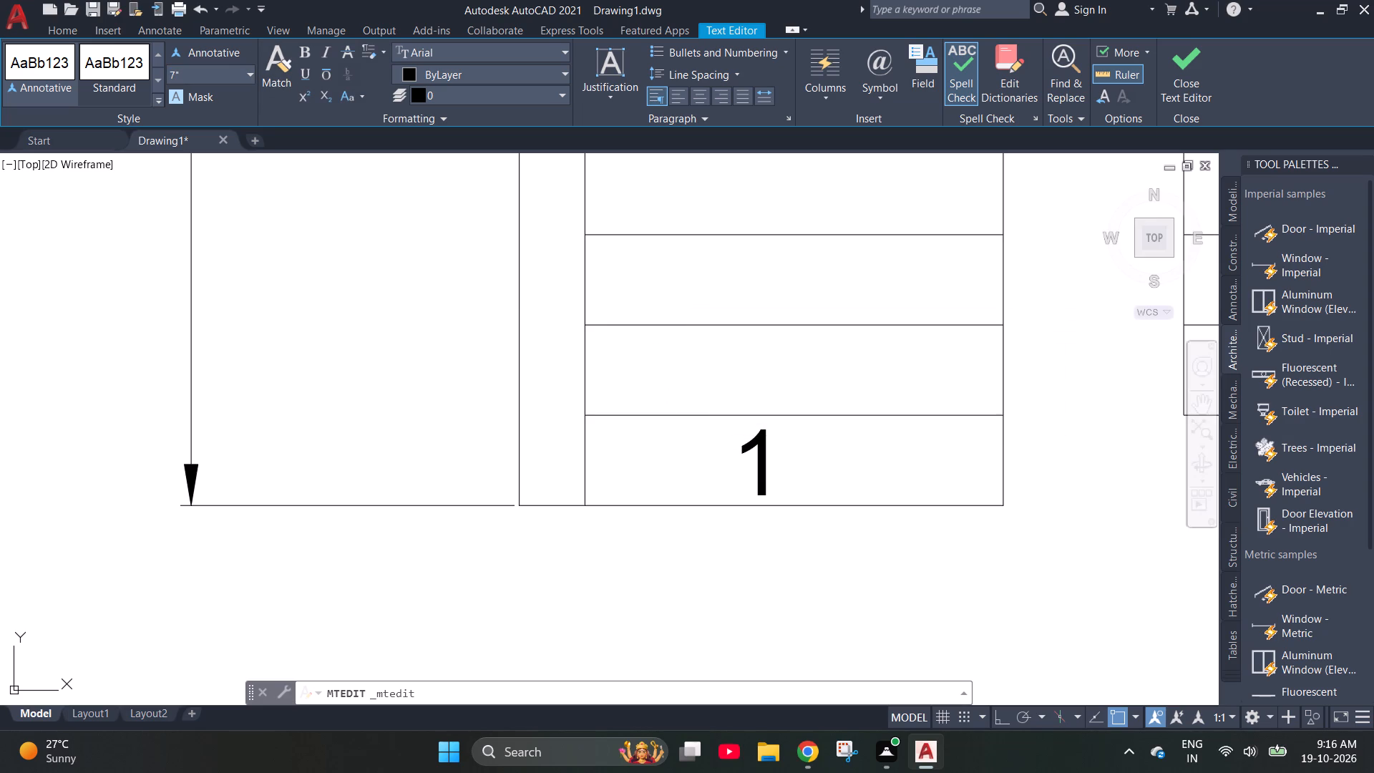
Move the "2" slightly right within the second tread so it lines up above the "1".
scroll(625, 382, "down", 6)
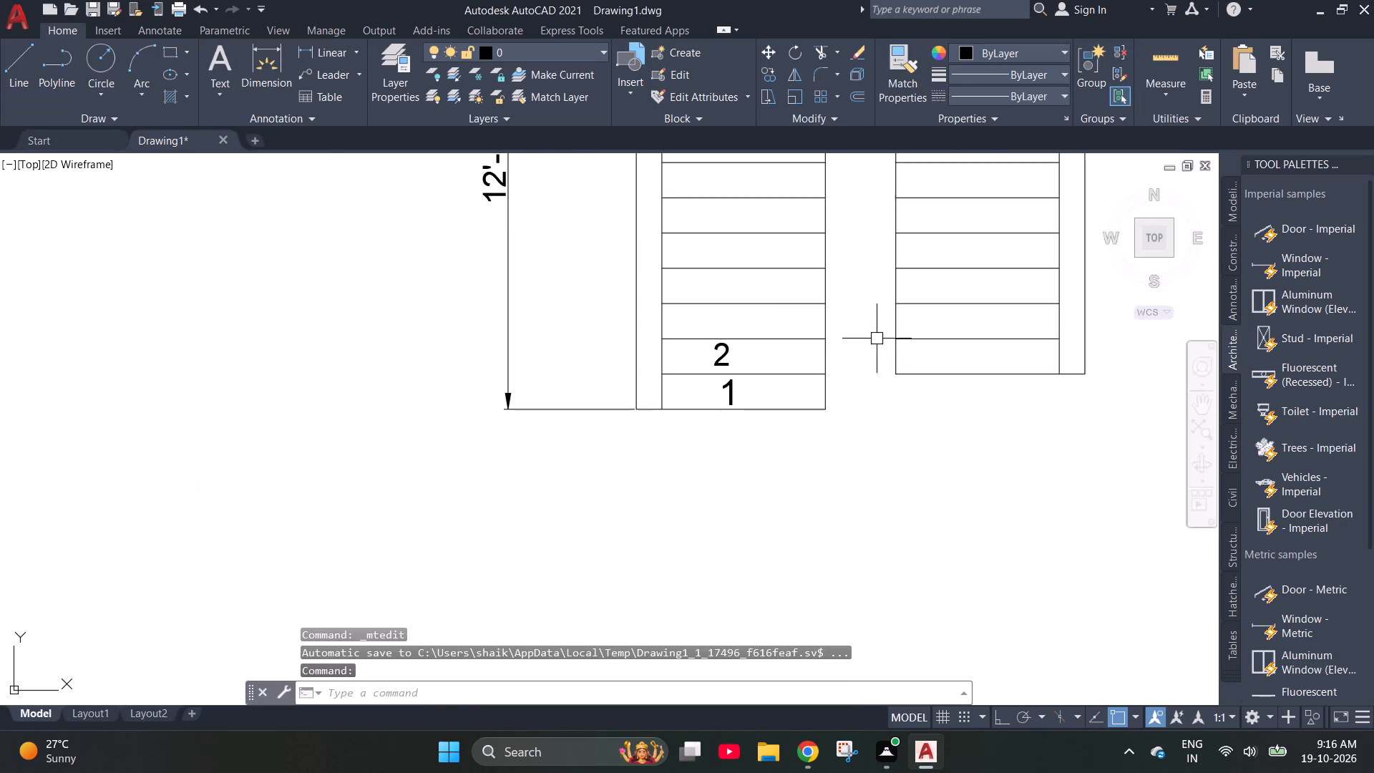
scroll(745, 328, "up", 3)
left_click(657, 414)
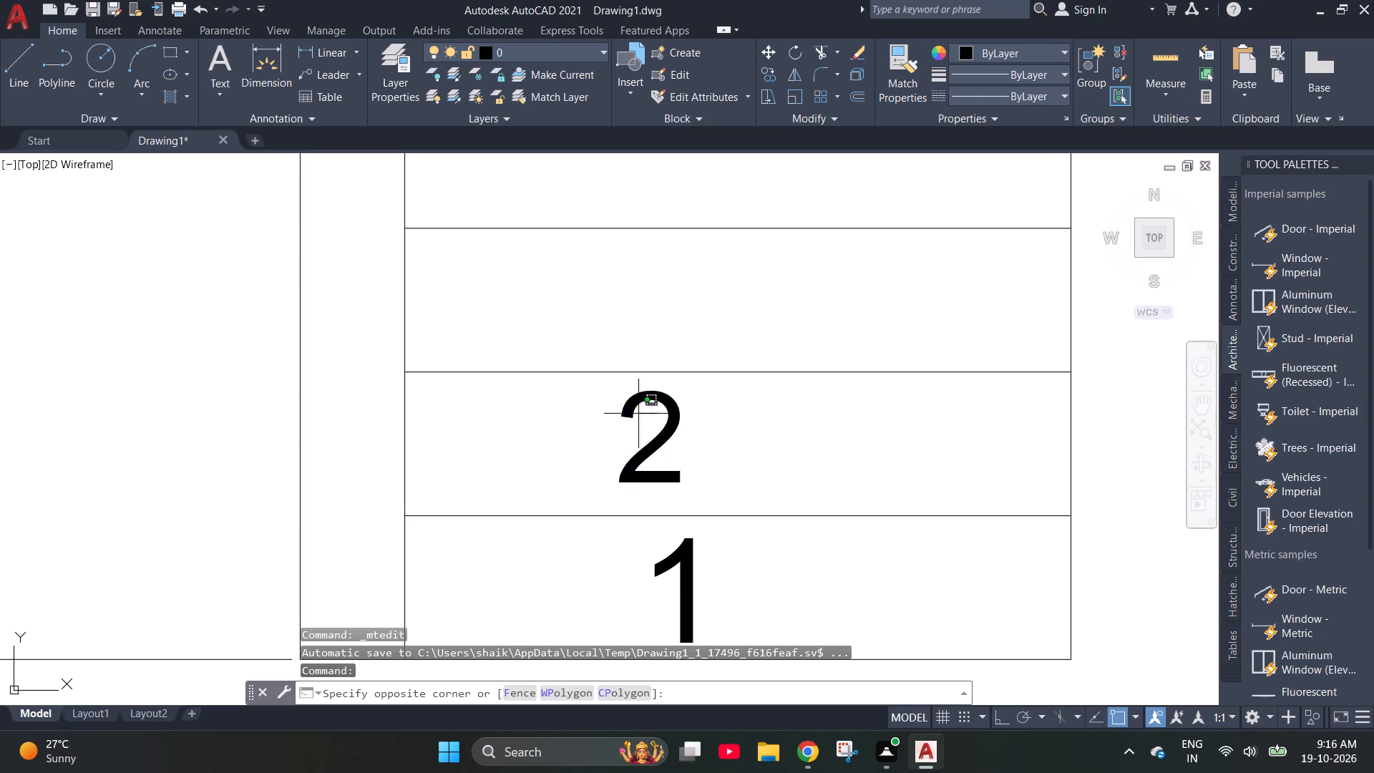
double_click(671, 396)
left_click(629, 404)
left_click(623, 390)
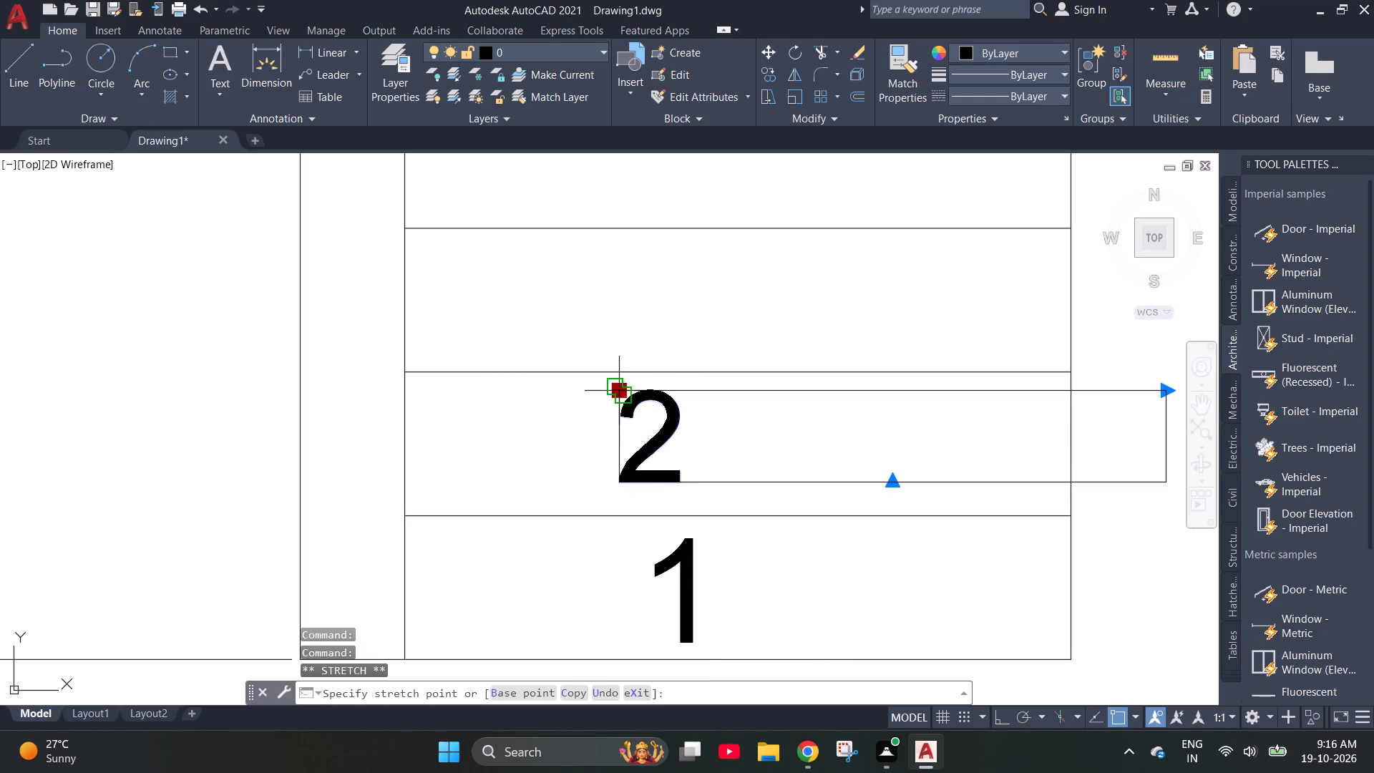
left_click(648, 394)
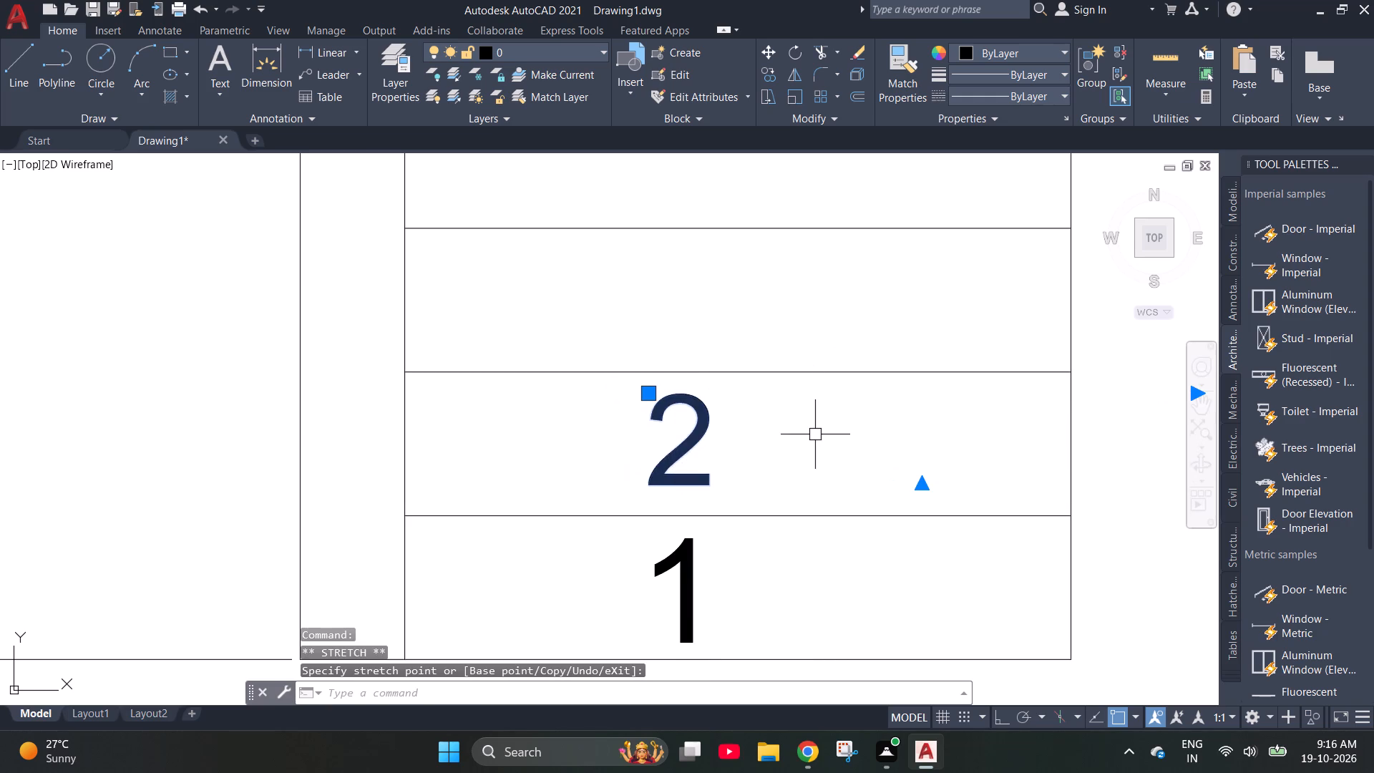
key("Escape")
Paste a copy of the "1" into the third tread of the left flight and change it to "3".
left_click(728, 350, "ctrl")
key("ctrl+v")
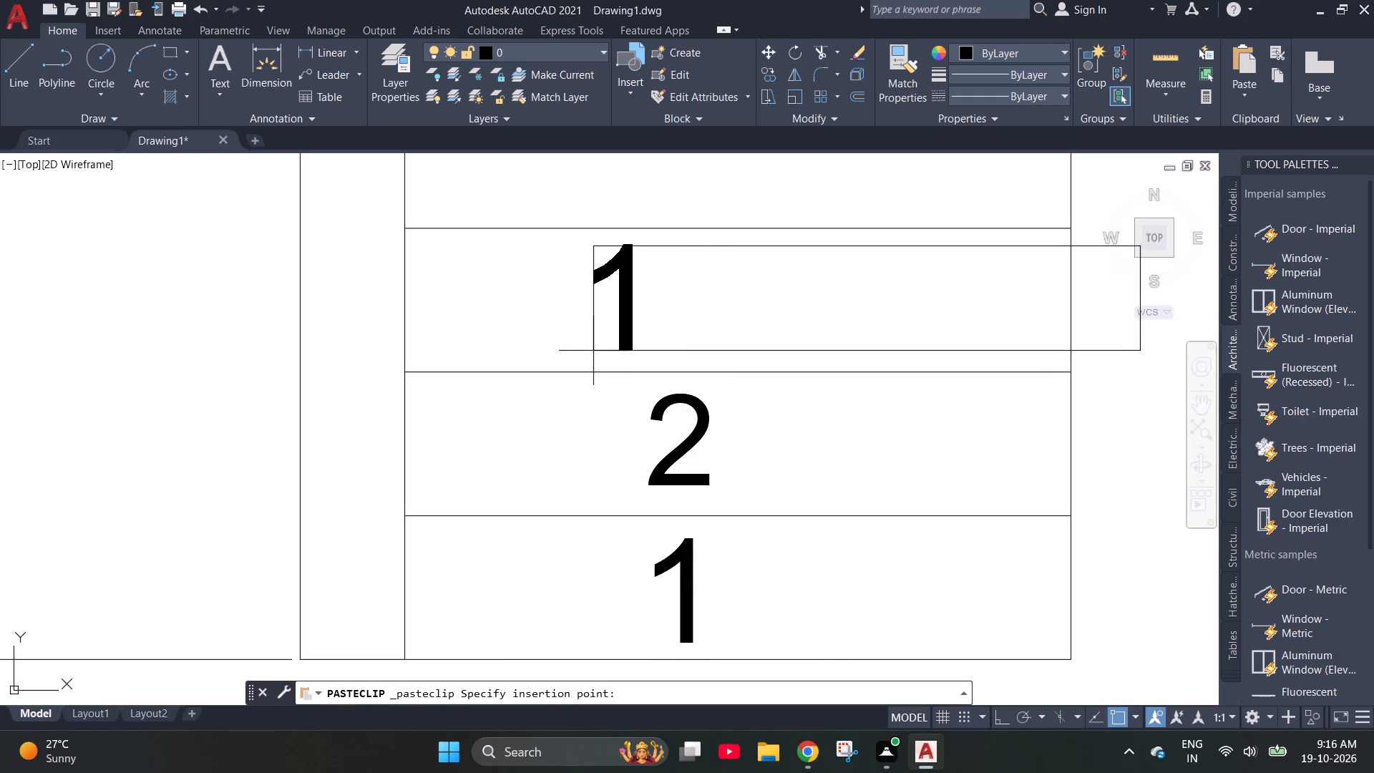
left_click(646, 350)
double_click(670, 301)
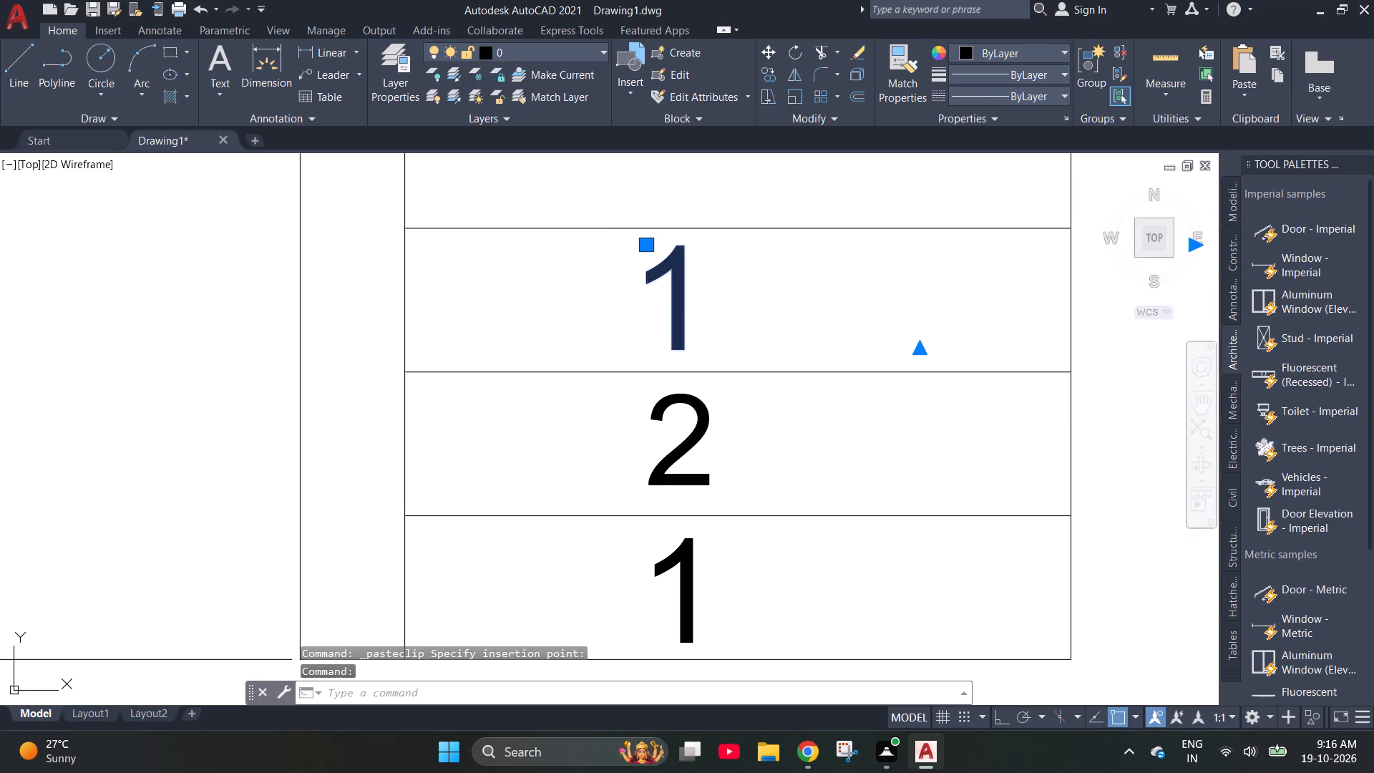
key("ctrl+a")
key("3")
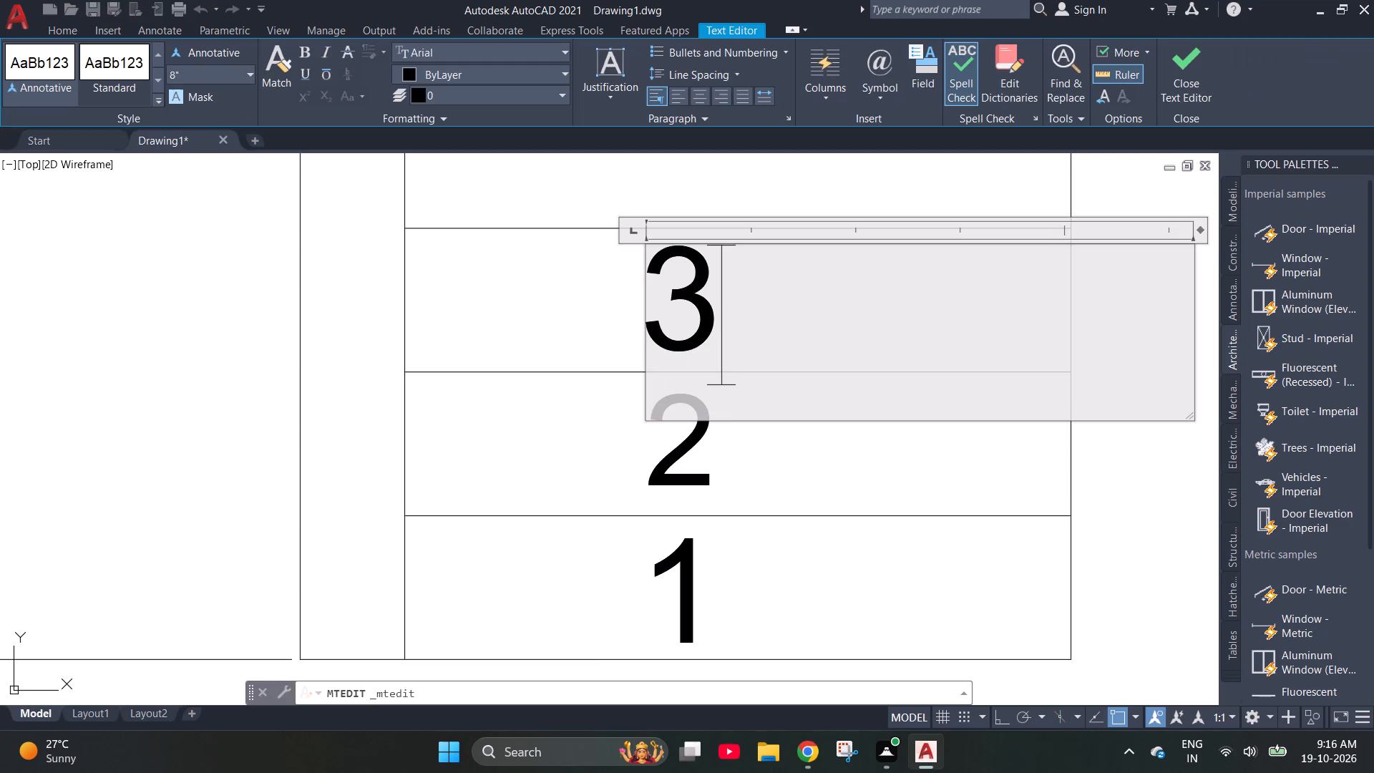
left_click(524, 271)
Paste a copy of the "1" into the fourth tread of the left flight and change it to "4".
scroll(791, 416, "down", 1)
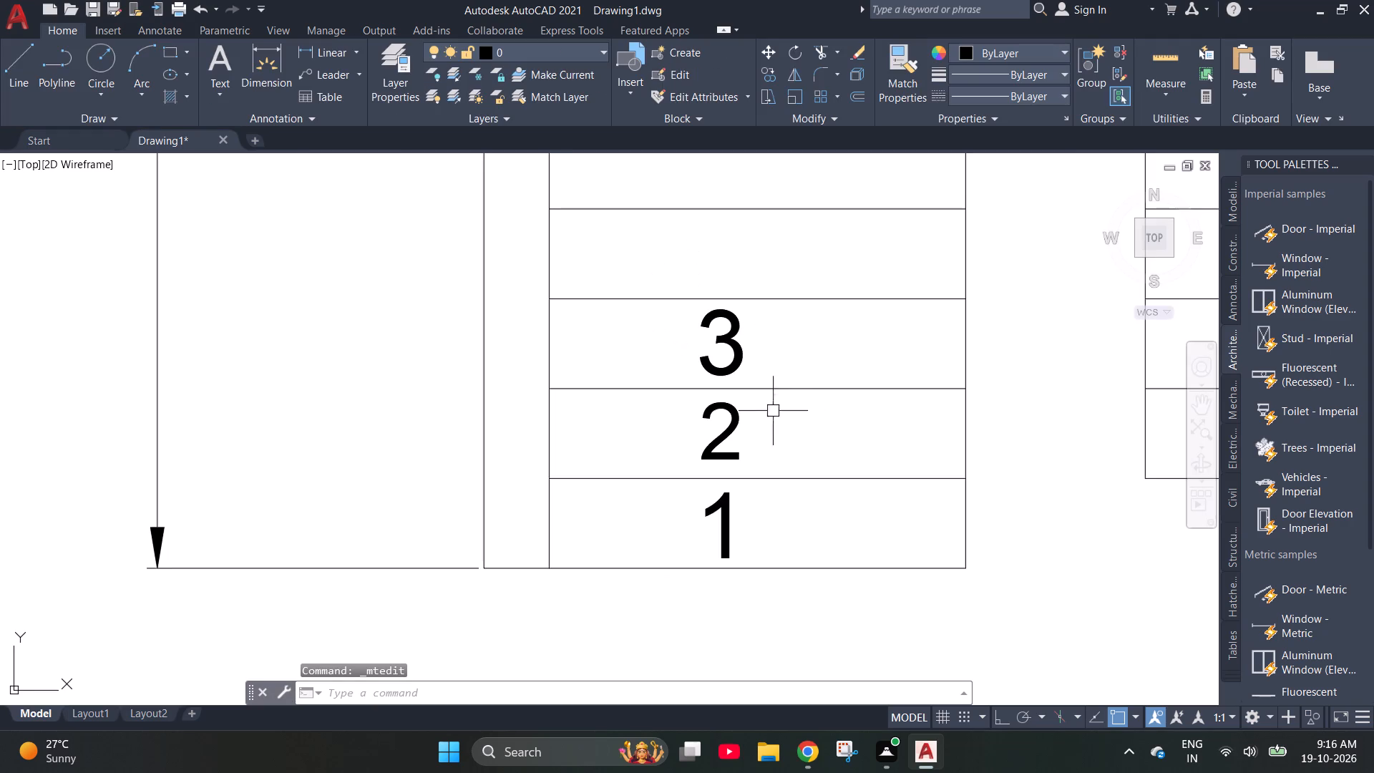
scroll(746, 270, "down", 2)
scroll(756, 245, "up", 3)
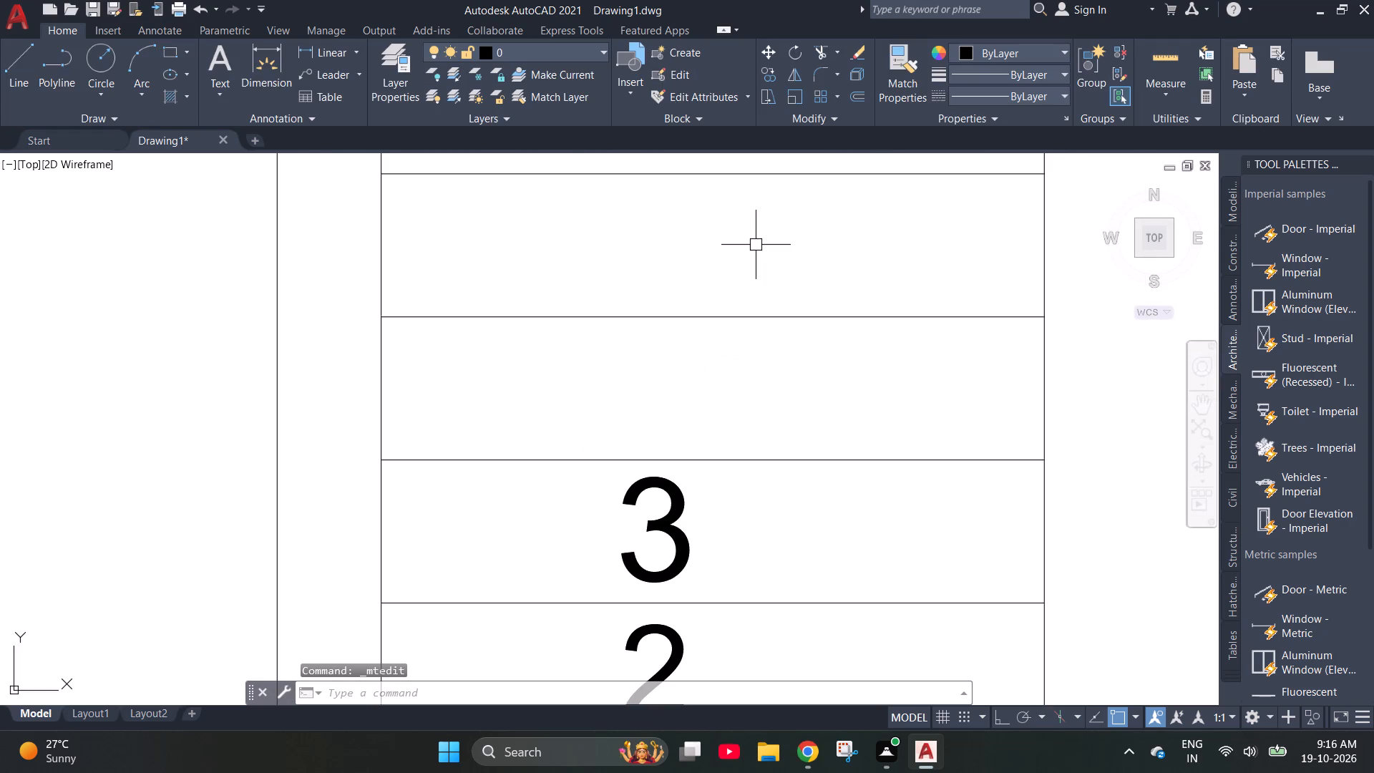
key("ctrl+v")
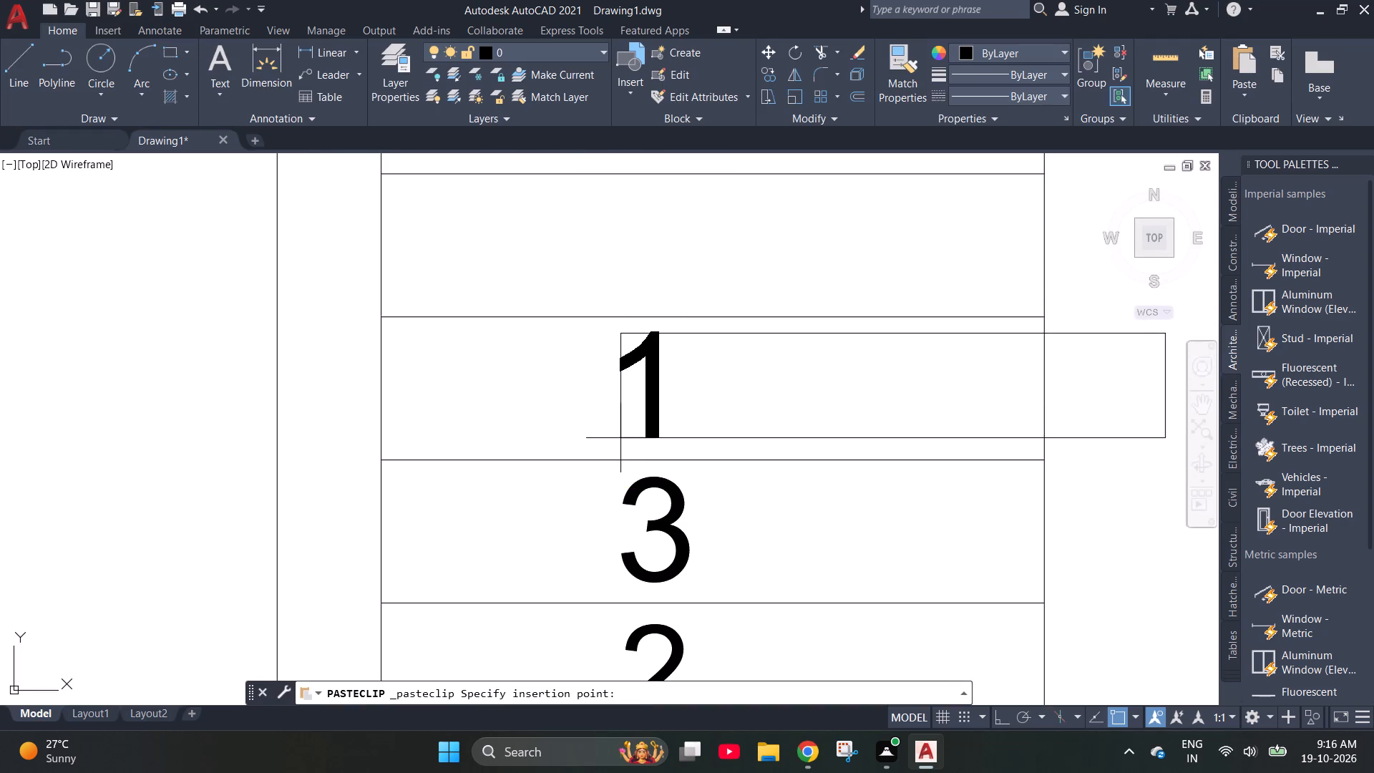
left_click(623, 437)
double_click(645, 371)
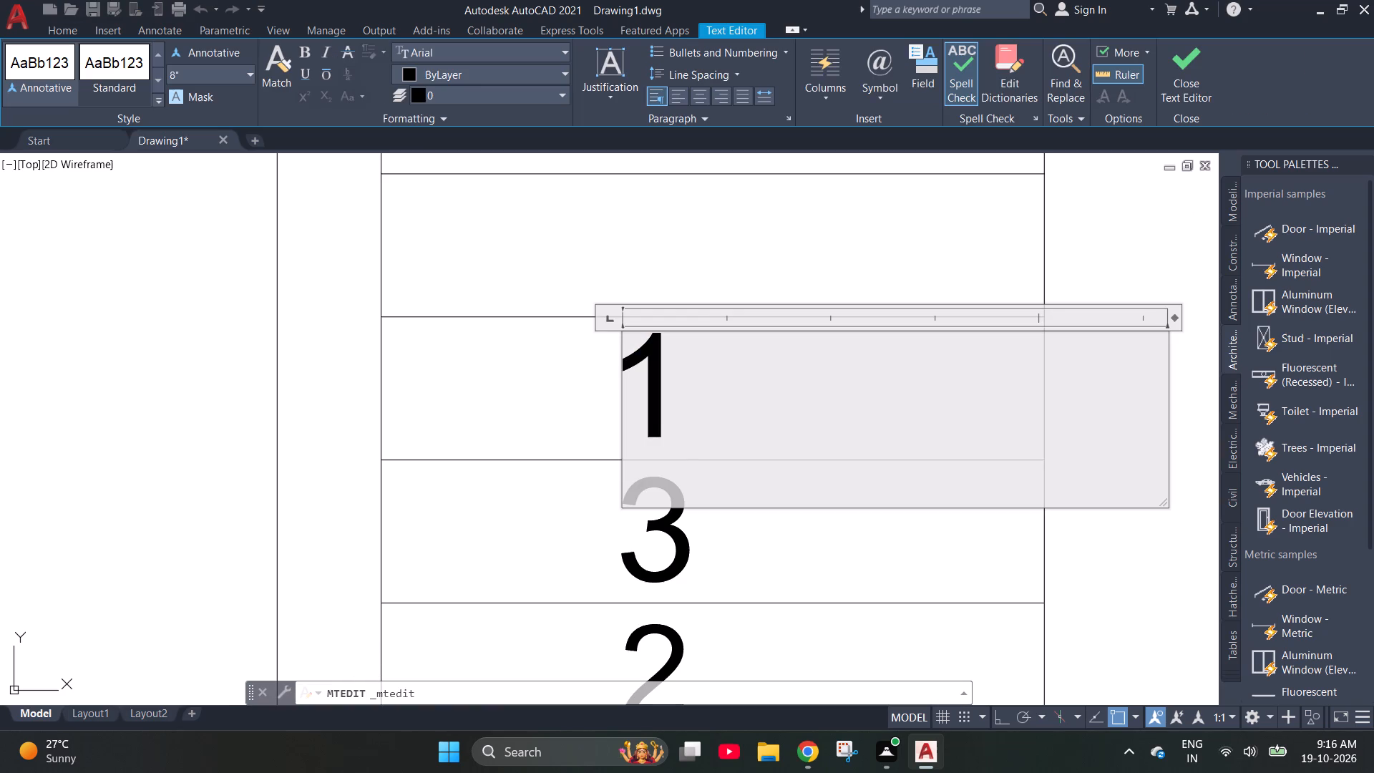
key("ctrl+a")
key("4")
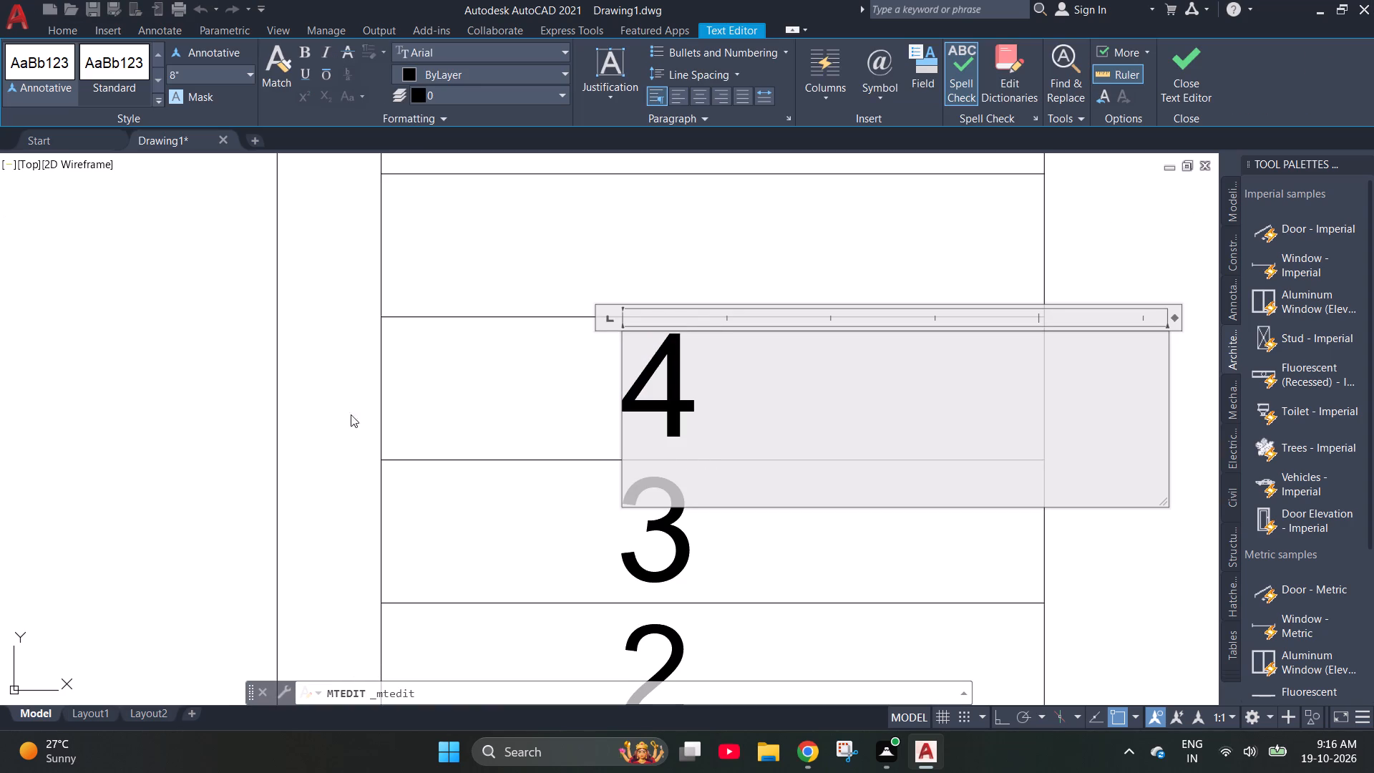
left_click(555, 394)
Paste a copy of the "1" into the fifth tread of the left flight and change it to "5".
scroll(634, 487, "down", 1)
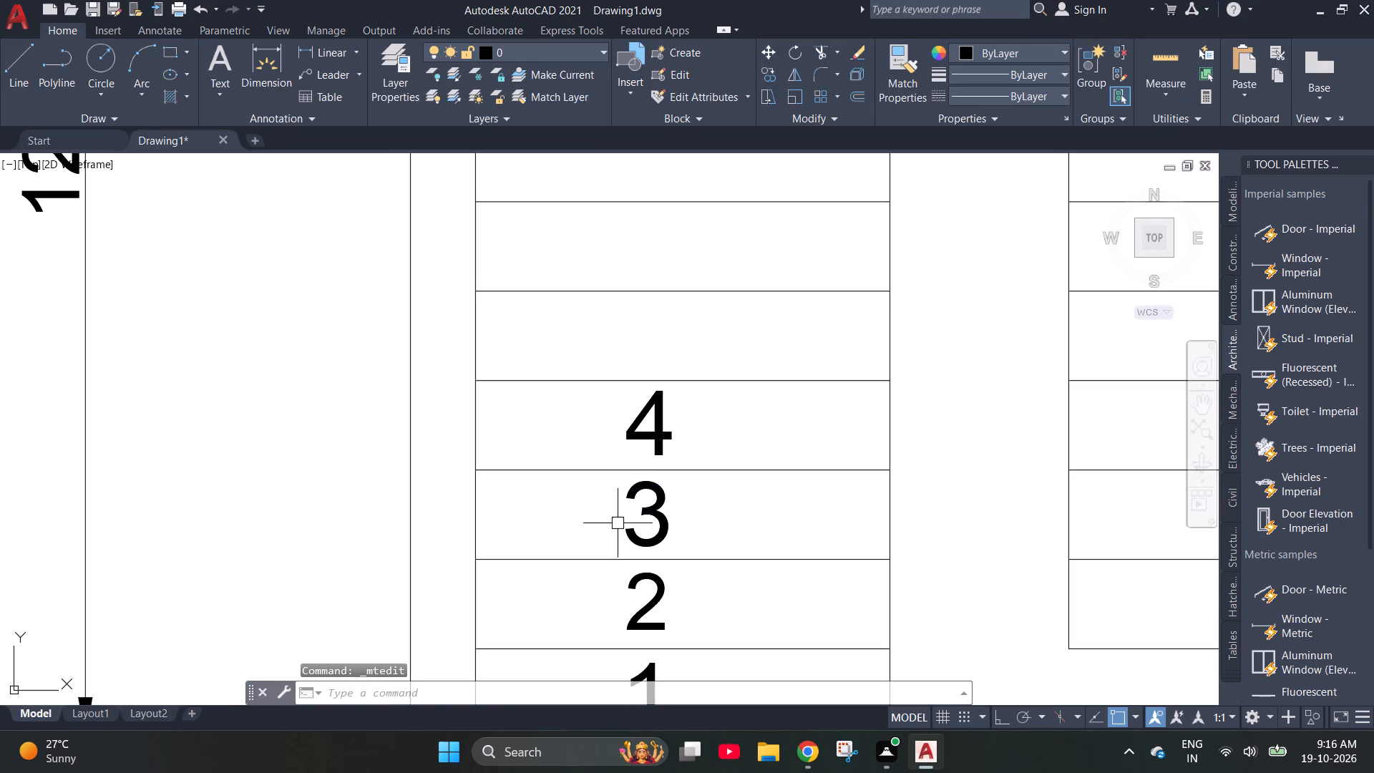
scroll(684, 207, "up", 1)
key("ctrl+v")
scroll(667, 270, "up", 1, "ctrl")
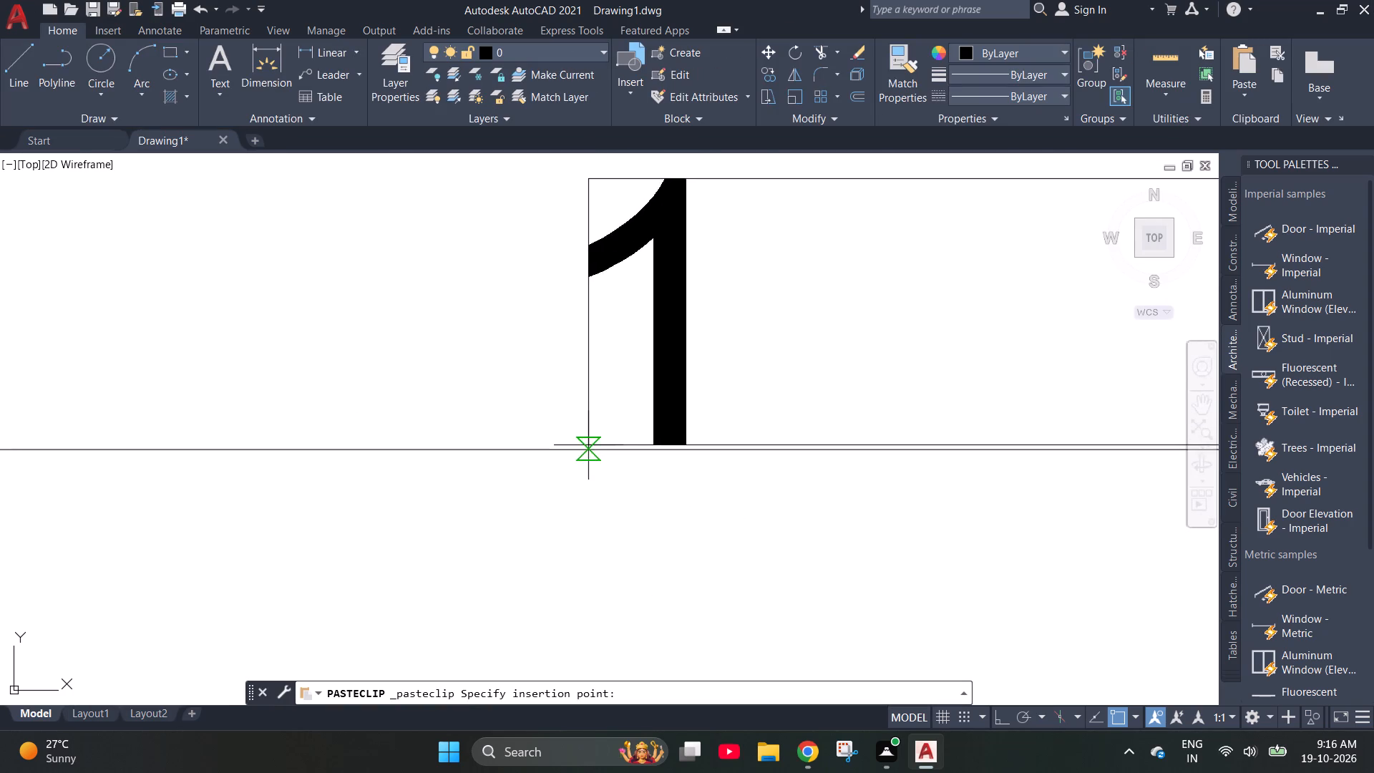
scroll(589, 444, "down", 3)
scroll(568, 516, "up", 2)
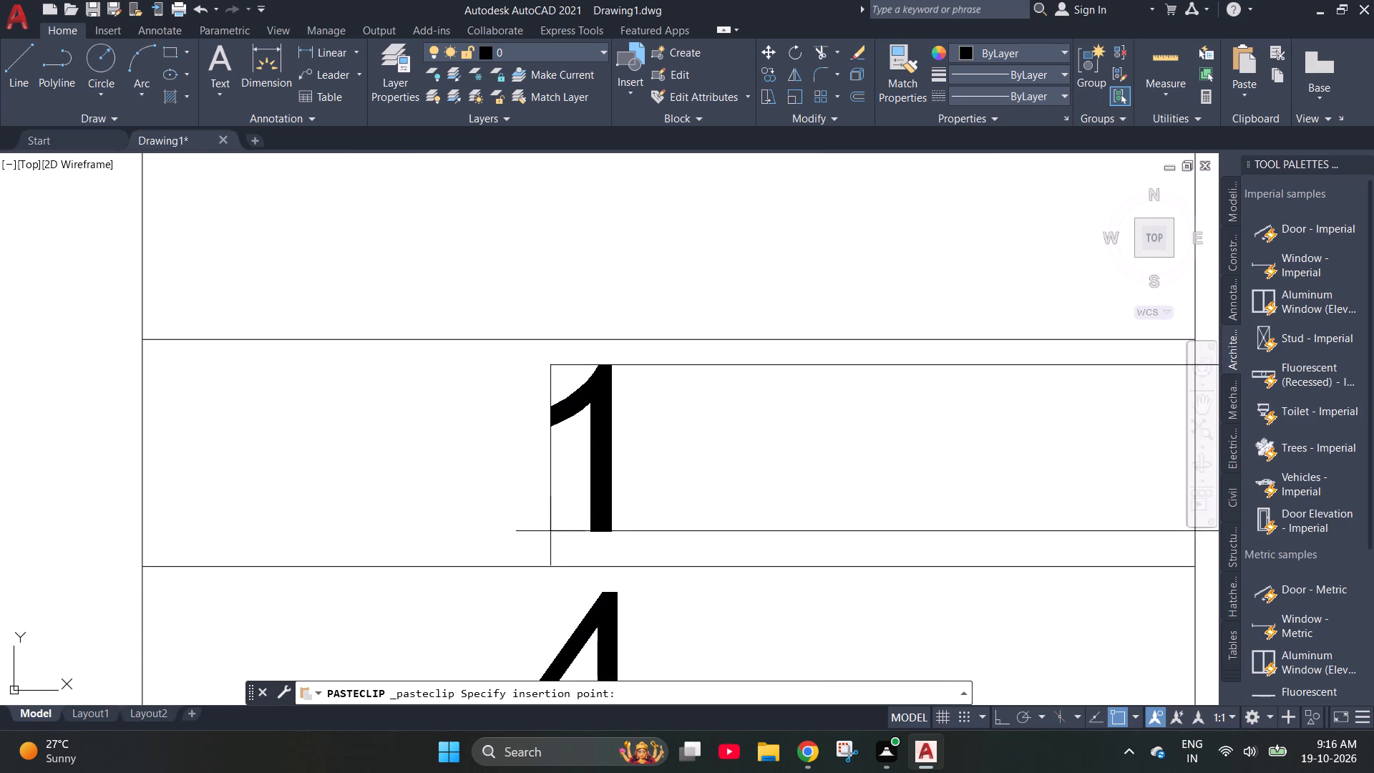
left_click(556, 531)
triple_click(610, 432)
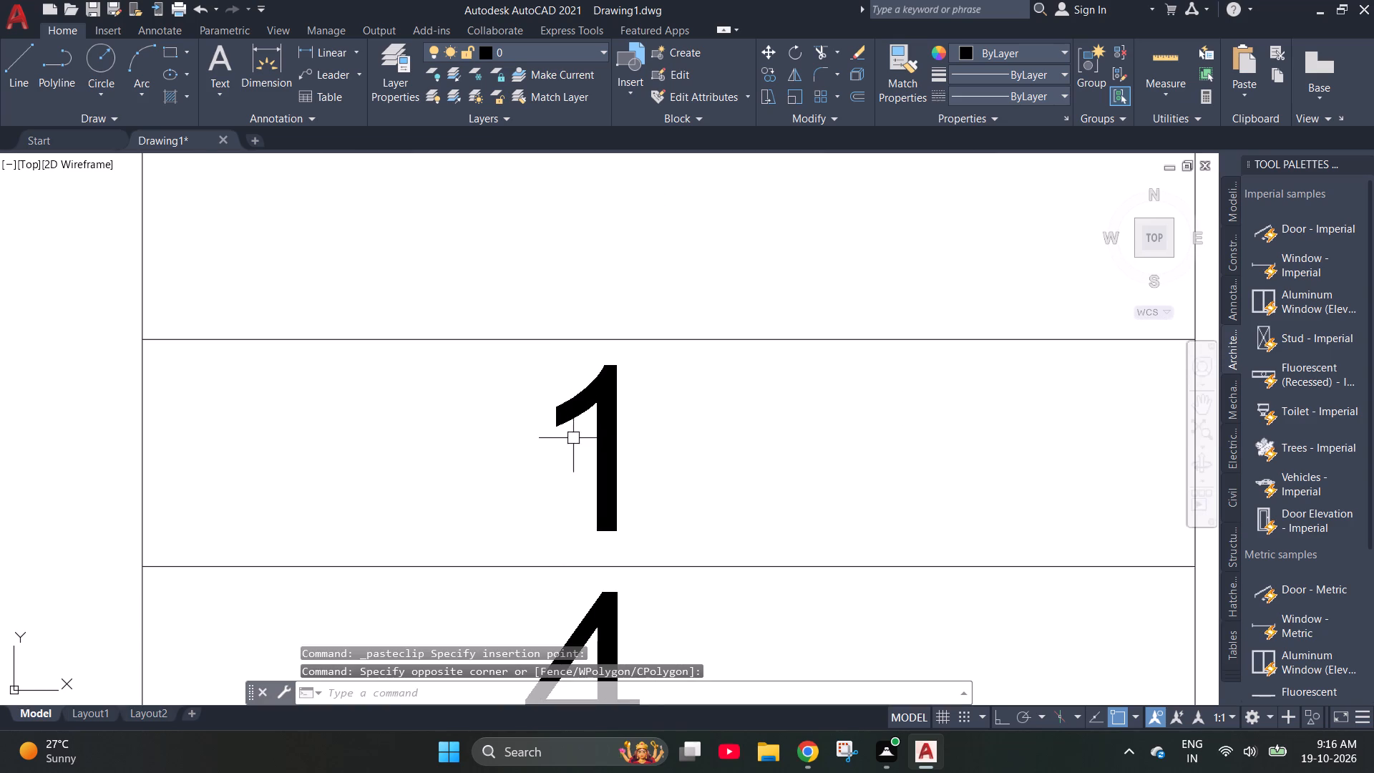
double_click(599, 392)
double_click(599, 392)
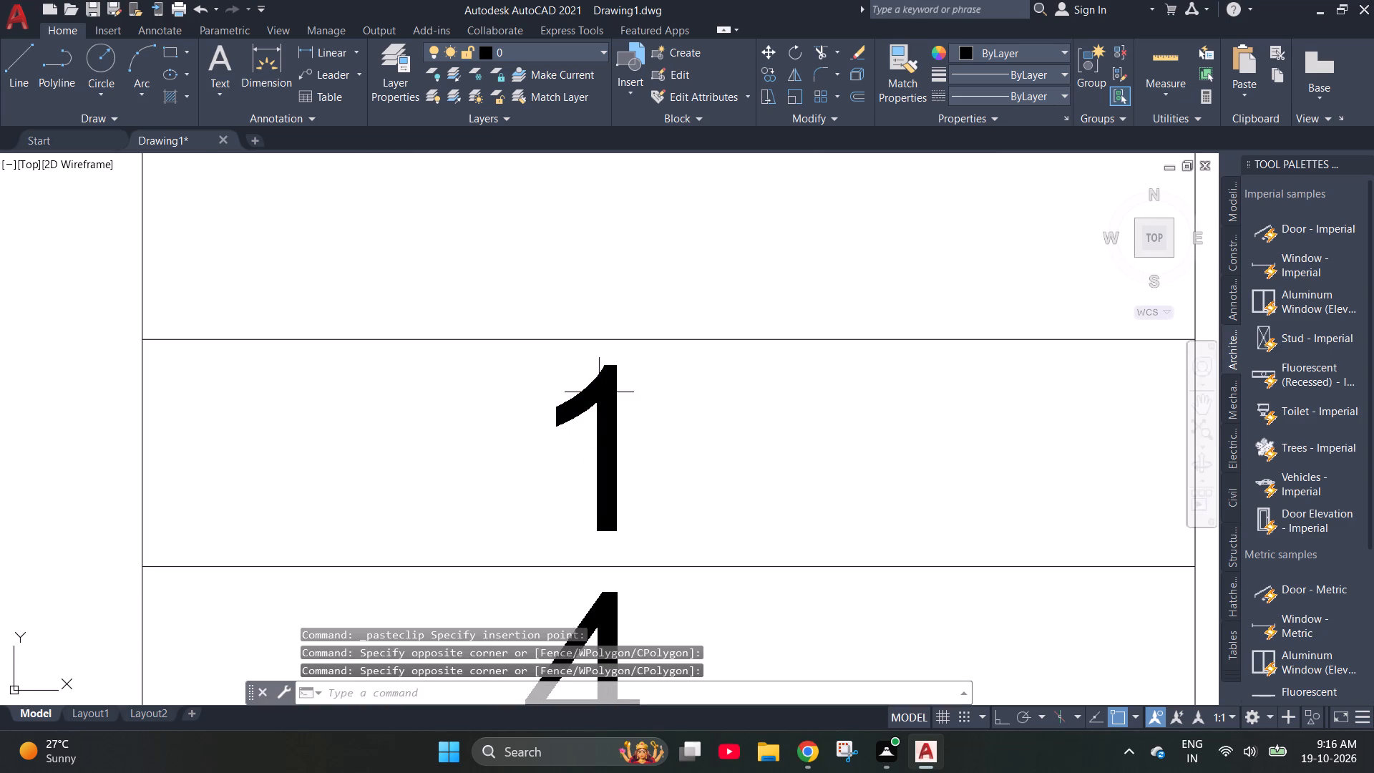
double_click(582, 417)
left_click(581, 414, "ctrl")
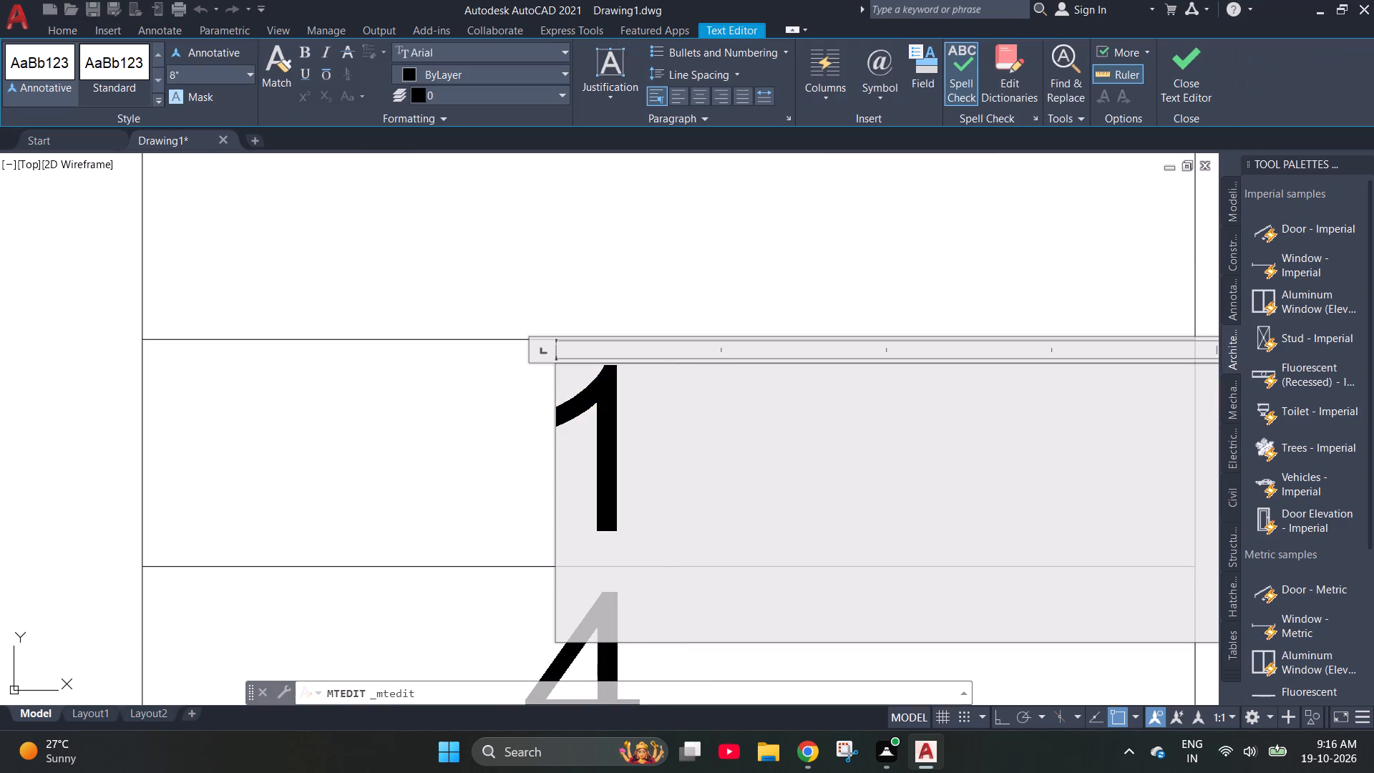
key("ctrl+a")
key("5")
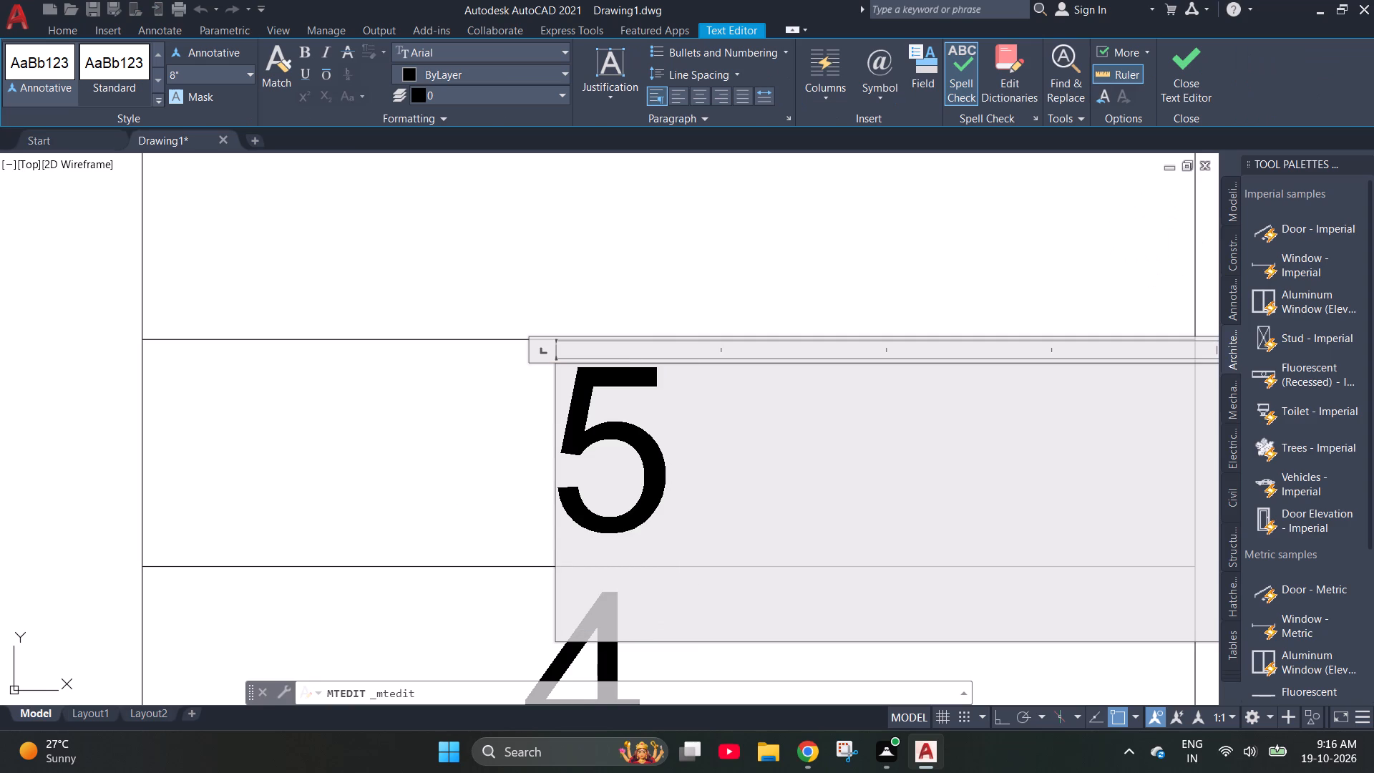
left_click(459, 495)
Paste a copy of the "1" above the "5" and move it up so it sits inside the sixth tread.
scroll(532, 518, "down", 2)
scroll(570, 382, "down", 2)
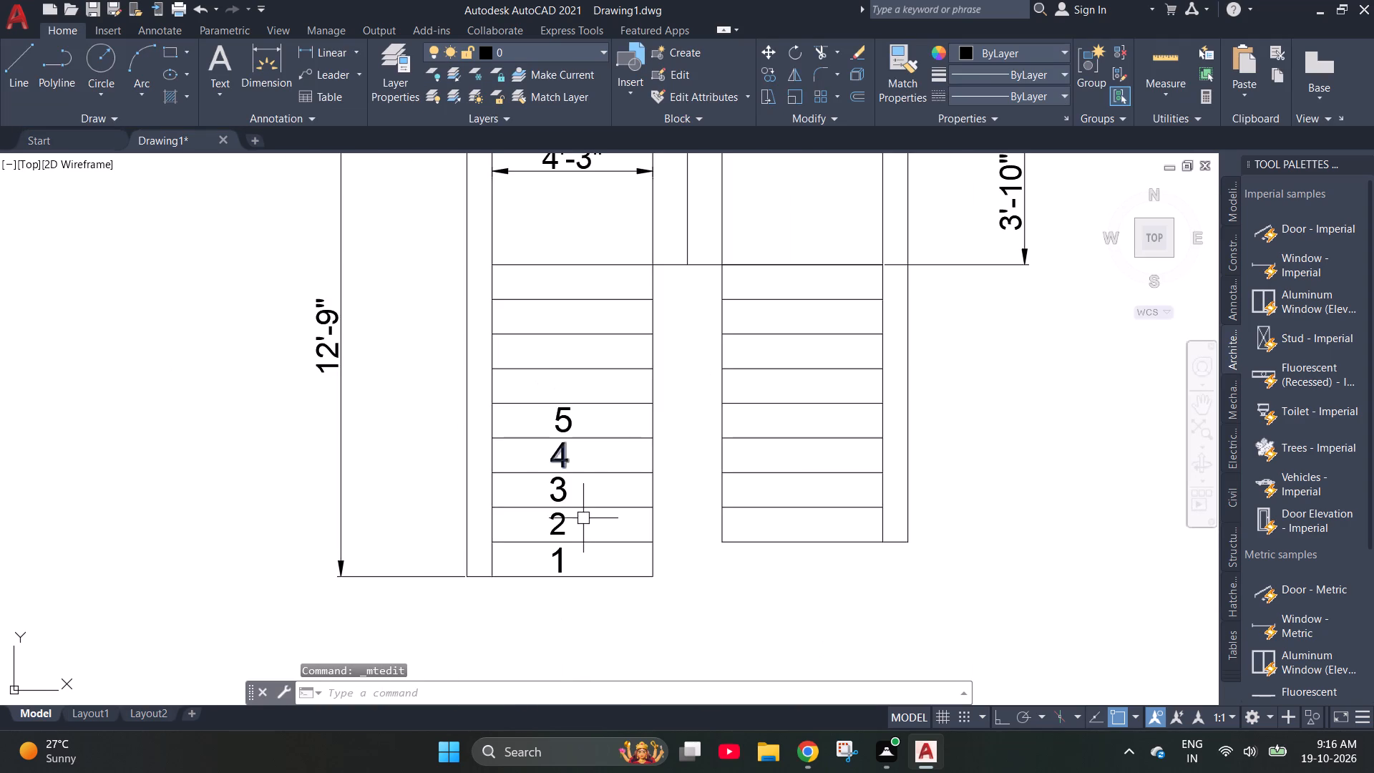
scroll(549, 554, "up", 2)
scroll(553, 535, "down", 2)
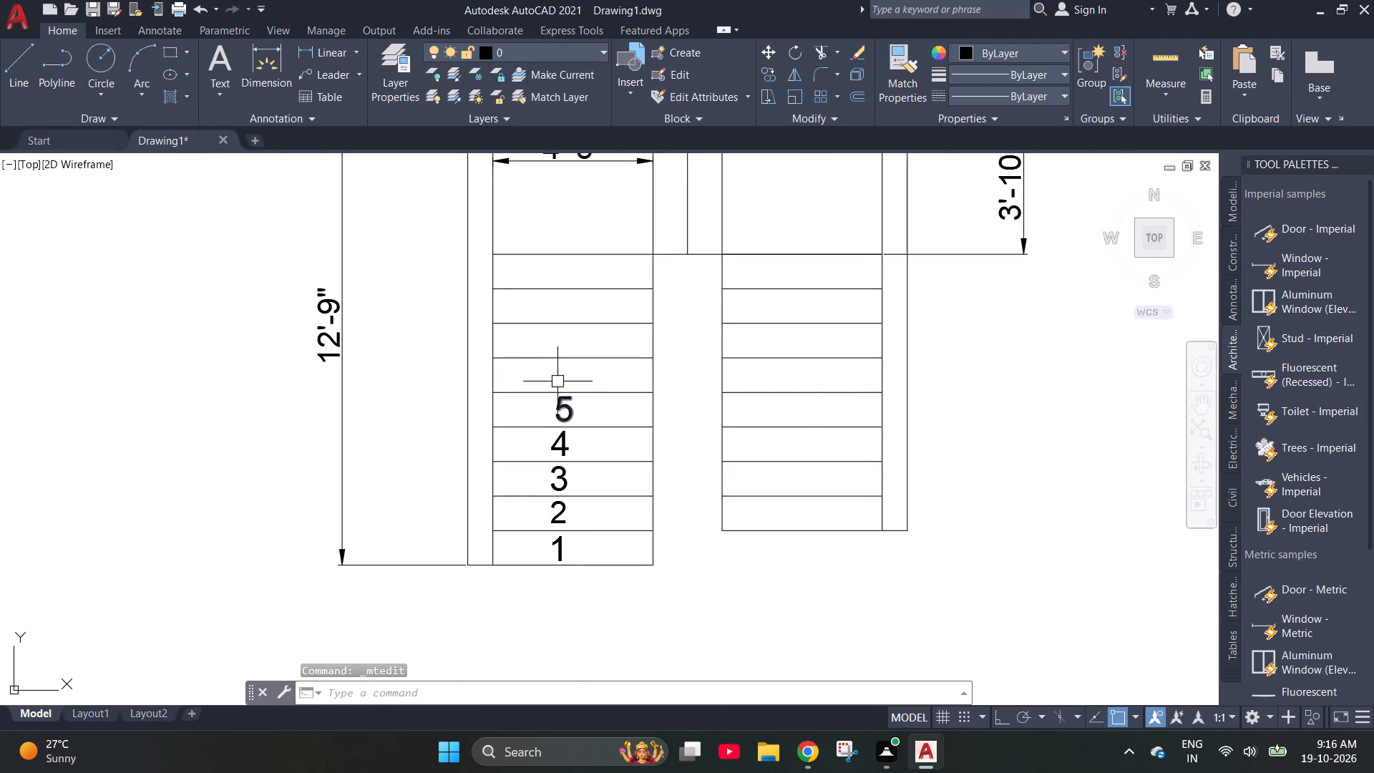
scroll(545, 361, "up", 3)
key("ctrl+v")
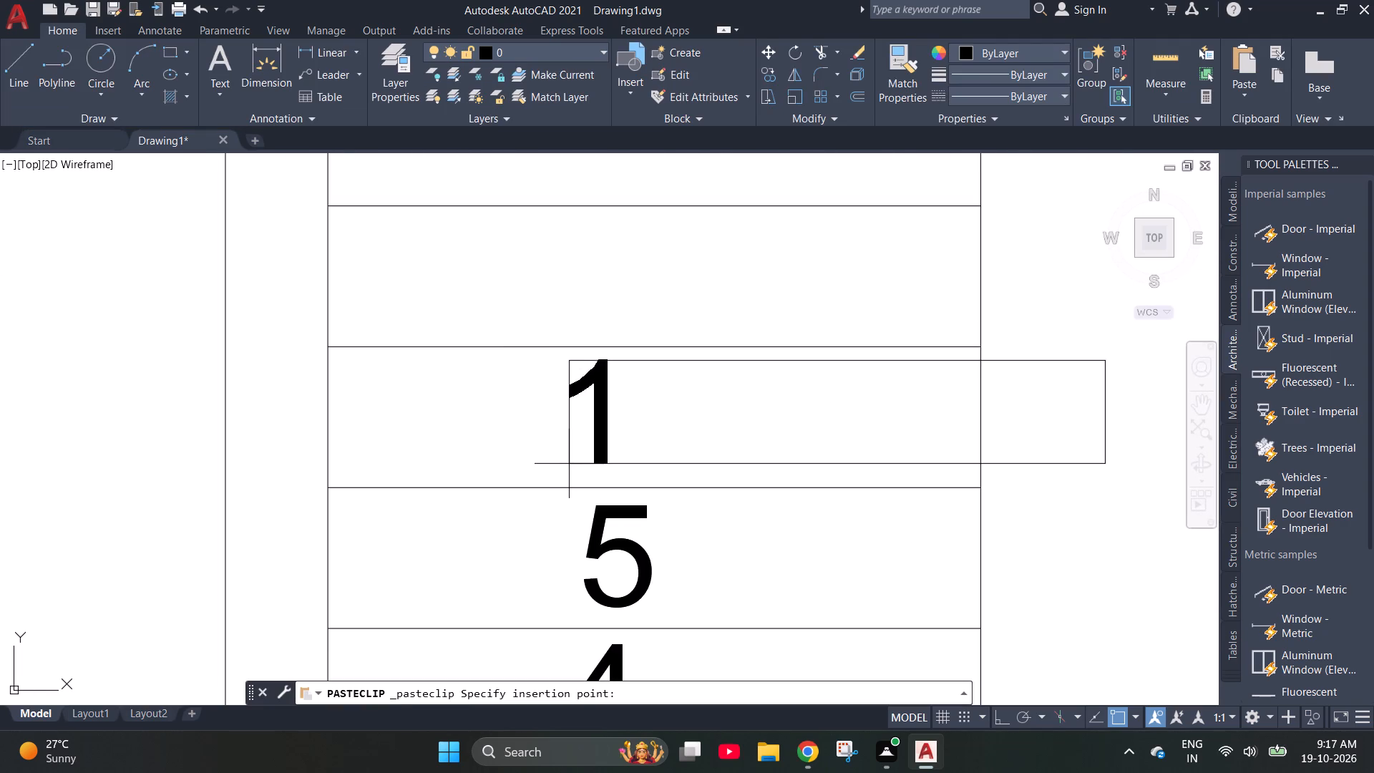
left_click(570, 472)
left_click(609, 410)
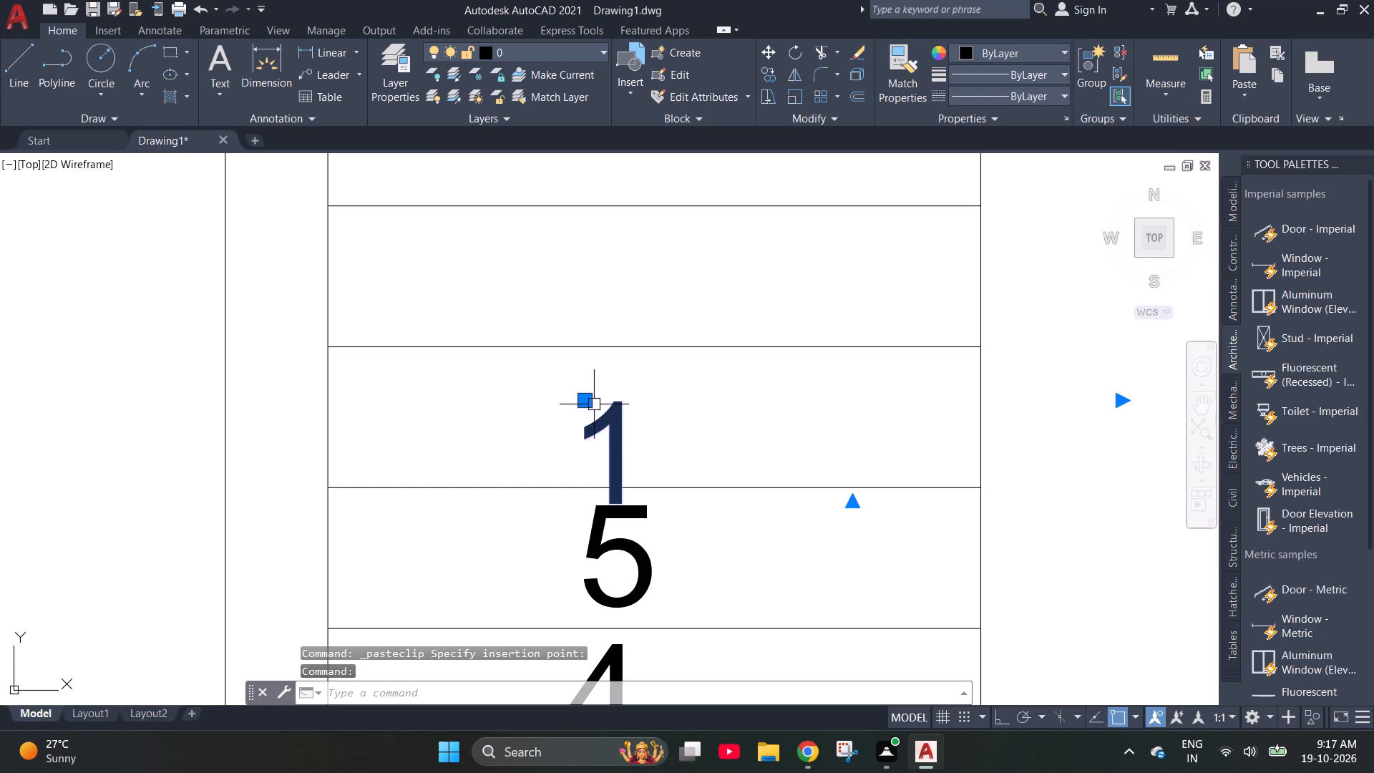
left_click(588, 399)
left_click(565, 366)
scroll(584, 397, "up", 3)
left_click(575, 406)
left_click(517, 268)
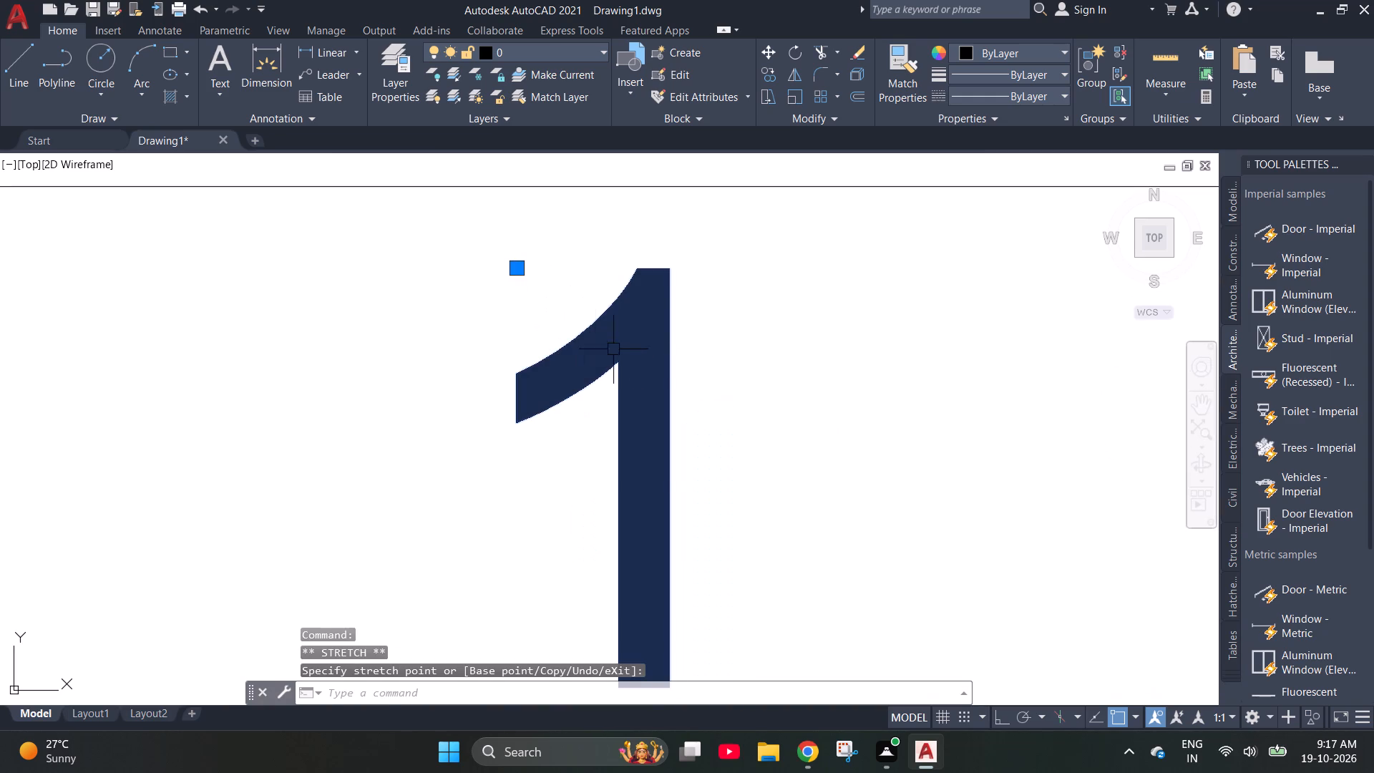
Change the copied number in the sixth tread to "6".
double_click(642, 351)
scroll(642, 351, "down", 4)
double_click(637, 381)
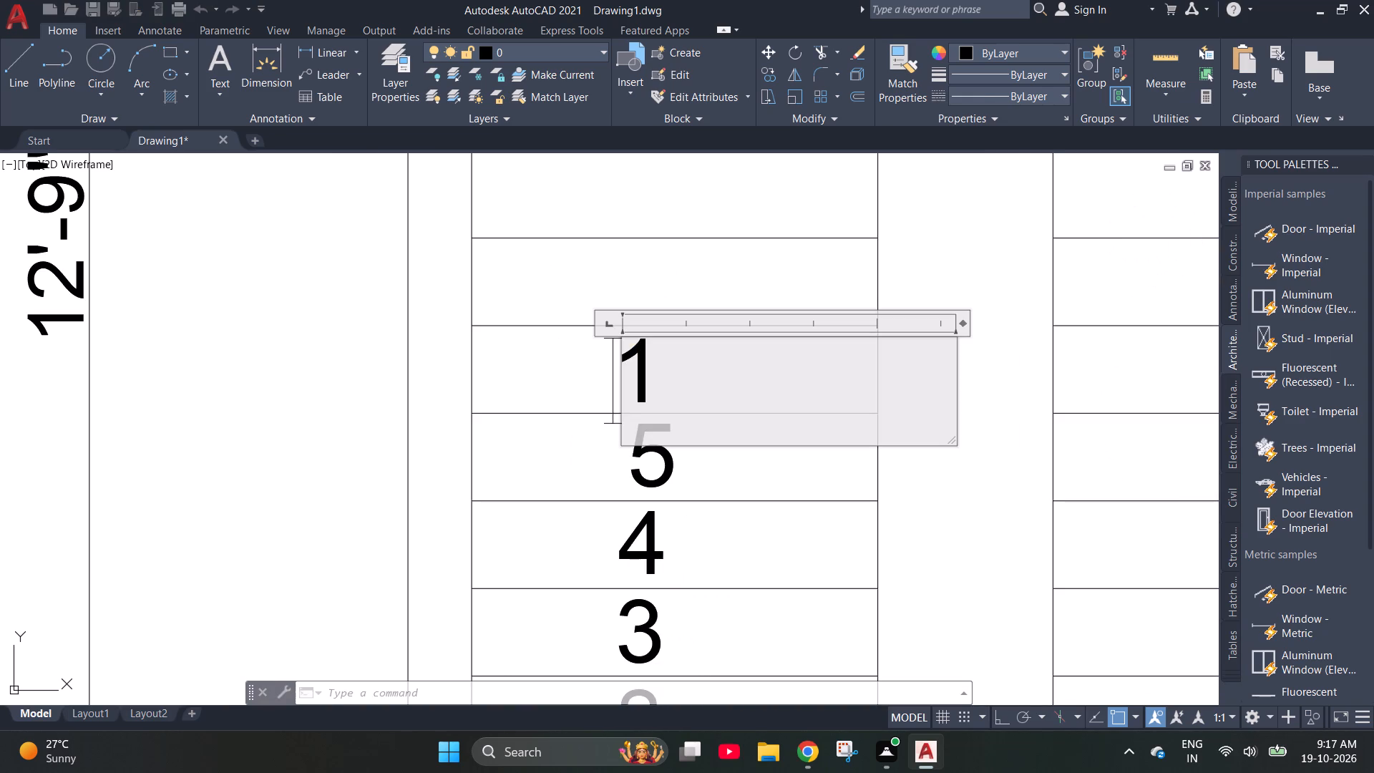
key("ctrl+a")
key("3")
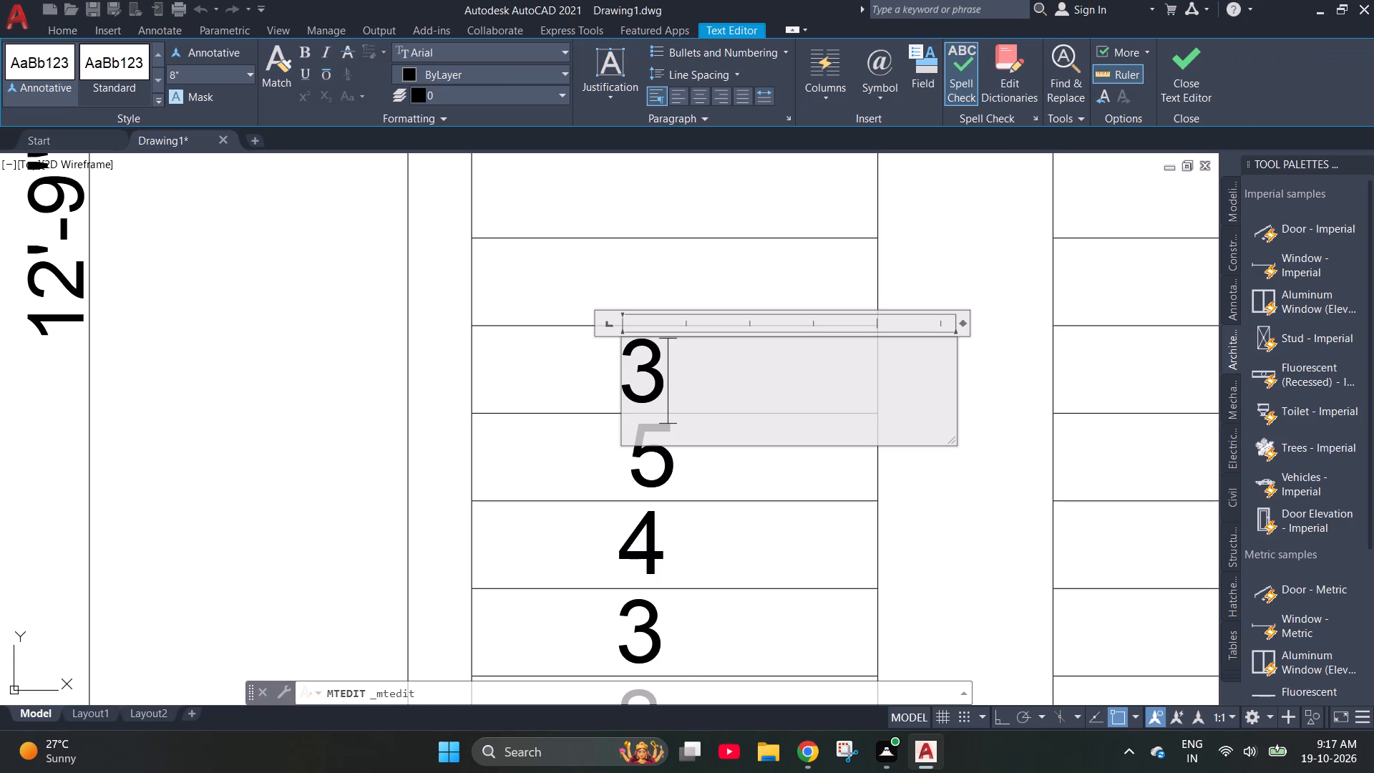
key("ctrl+a")
key("6")
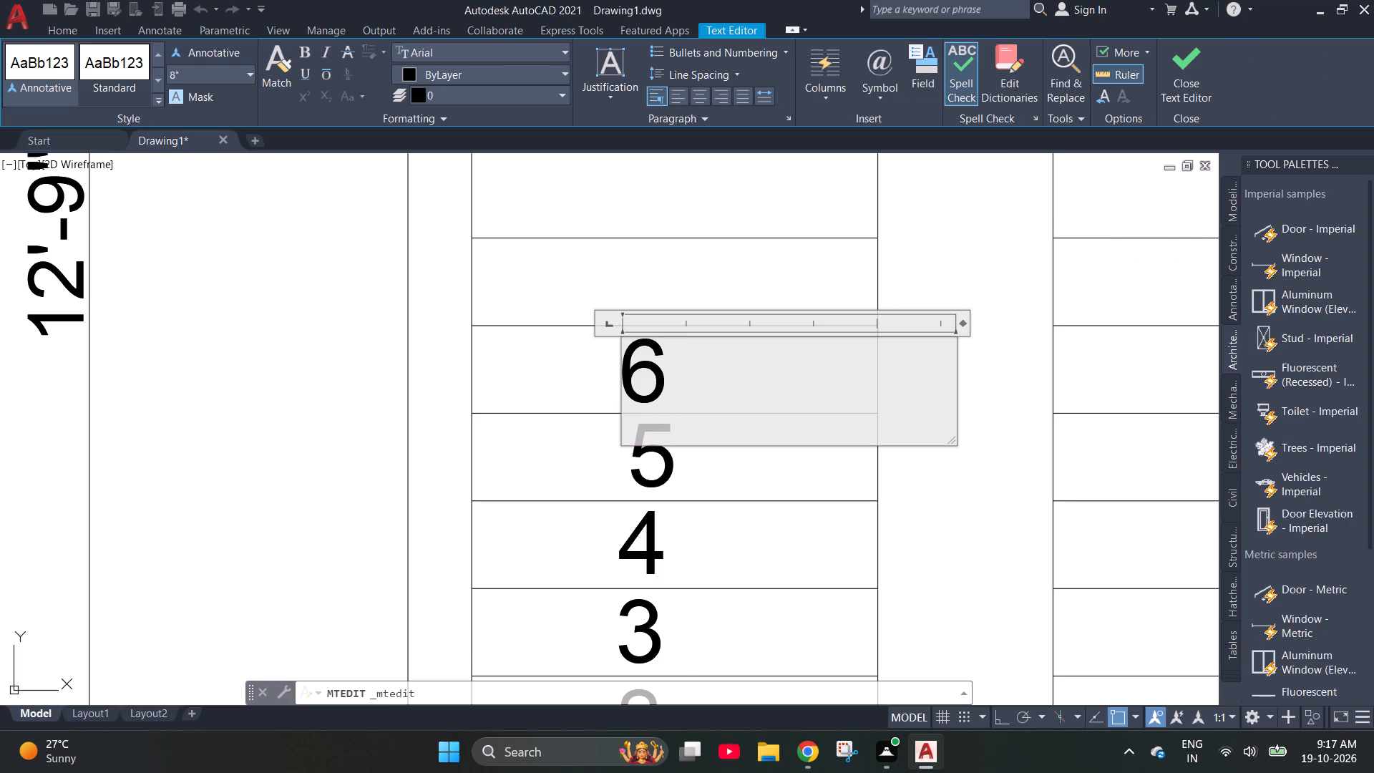
left_click(580, 390)
Paste a copy of the "1" into the seventh tread of the left flight and change it to "7".
scroll(620, 249, "up", 2)
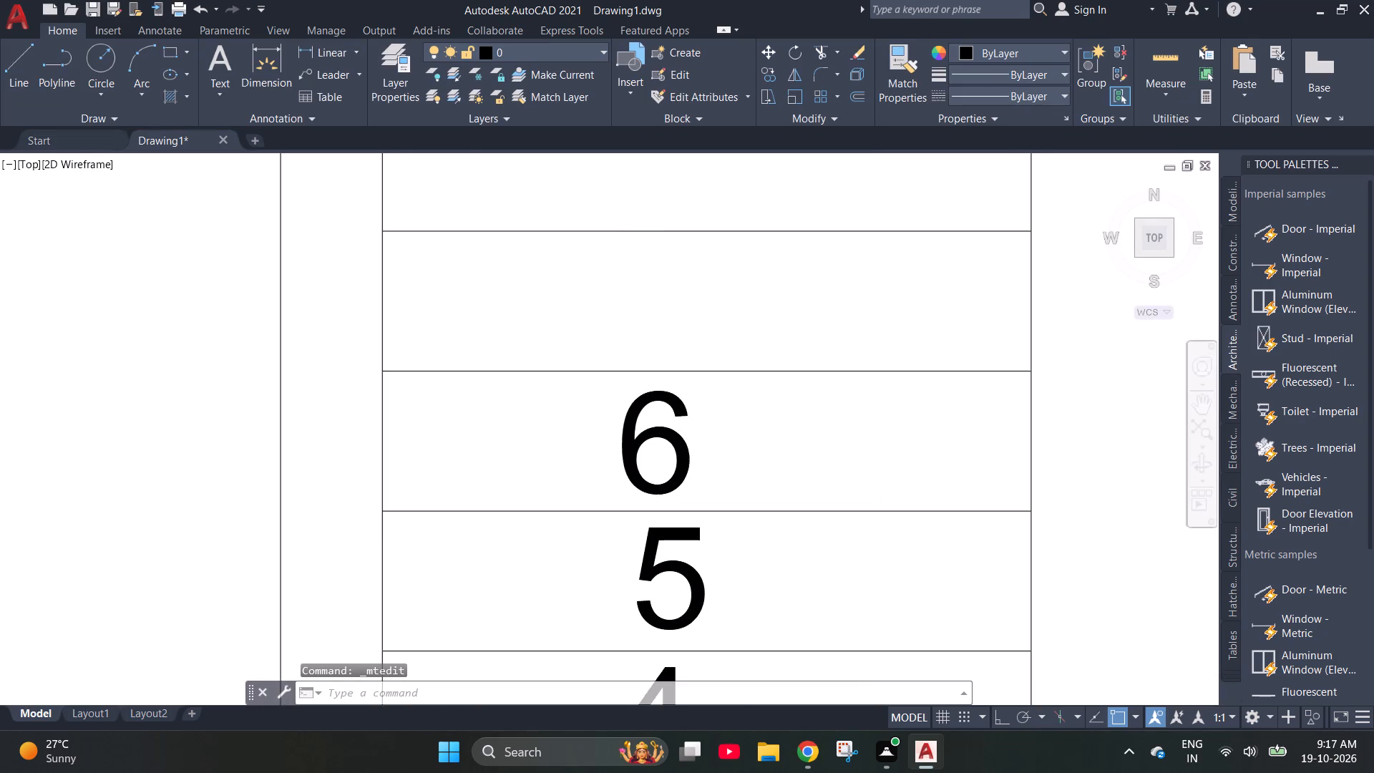
key("ctrl+v")
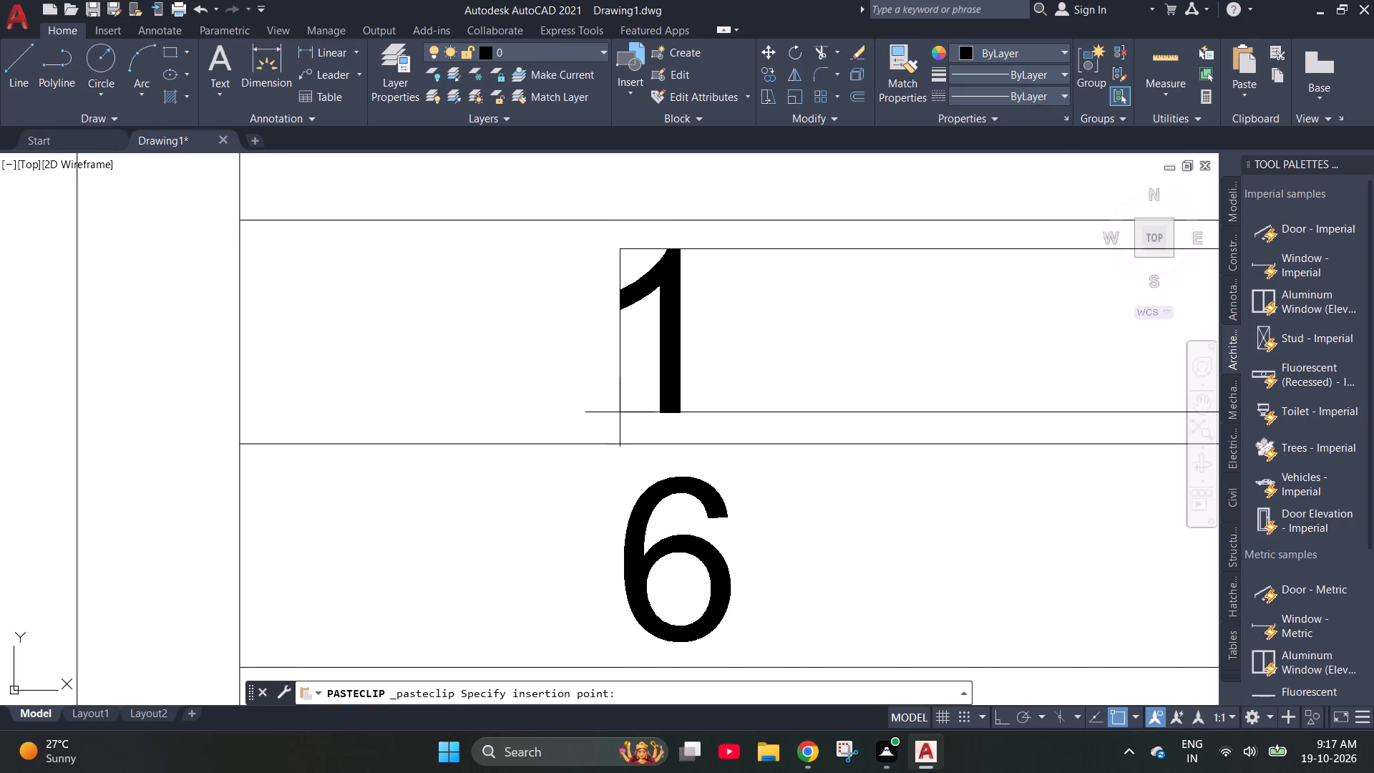
left_click(620, 412)
triple_click(667, 337)
left_click(667, 337)
left_click(655, 230)
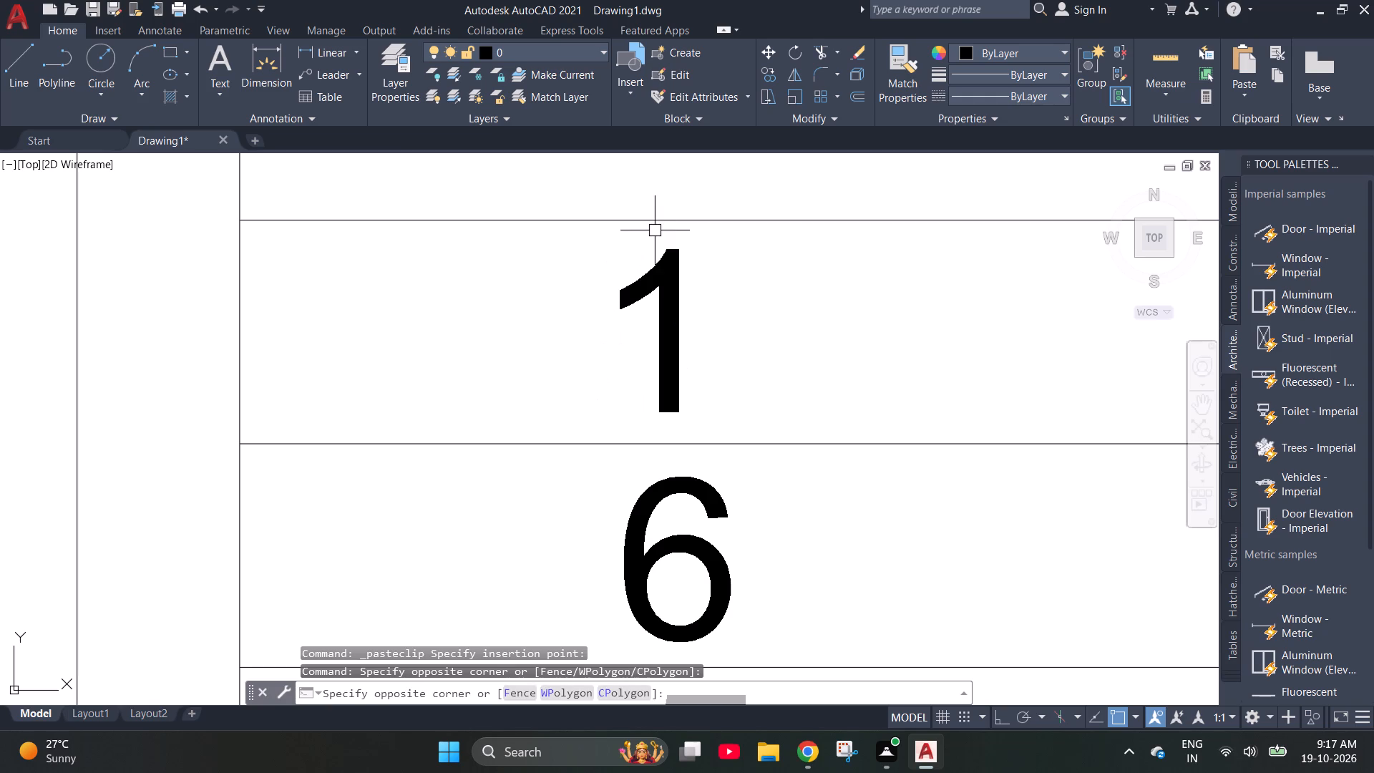
double_click(659, 262)
double_click(655, 279)
key("ctrl+a")
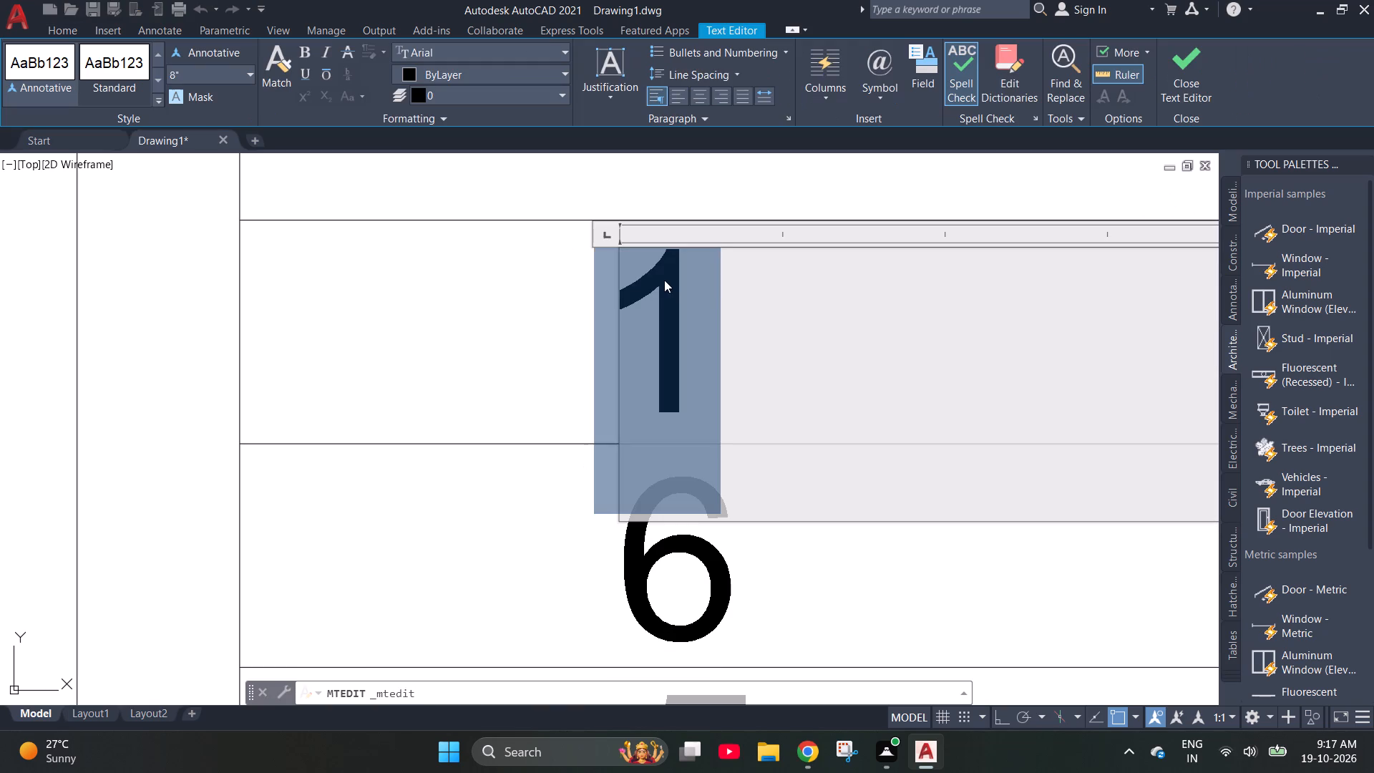
key("7")
left_click(547, 360)
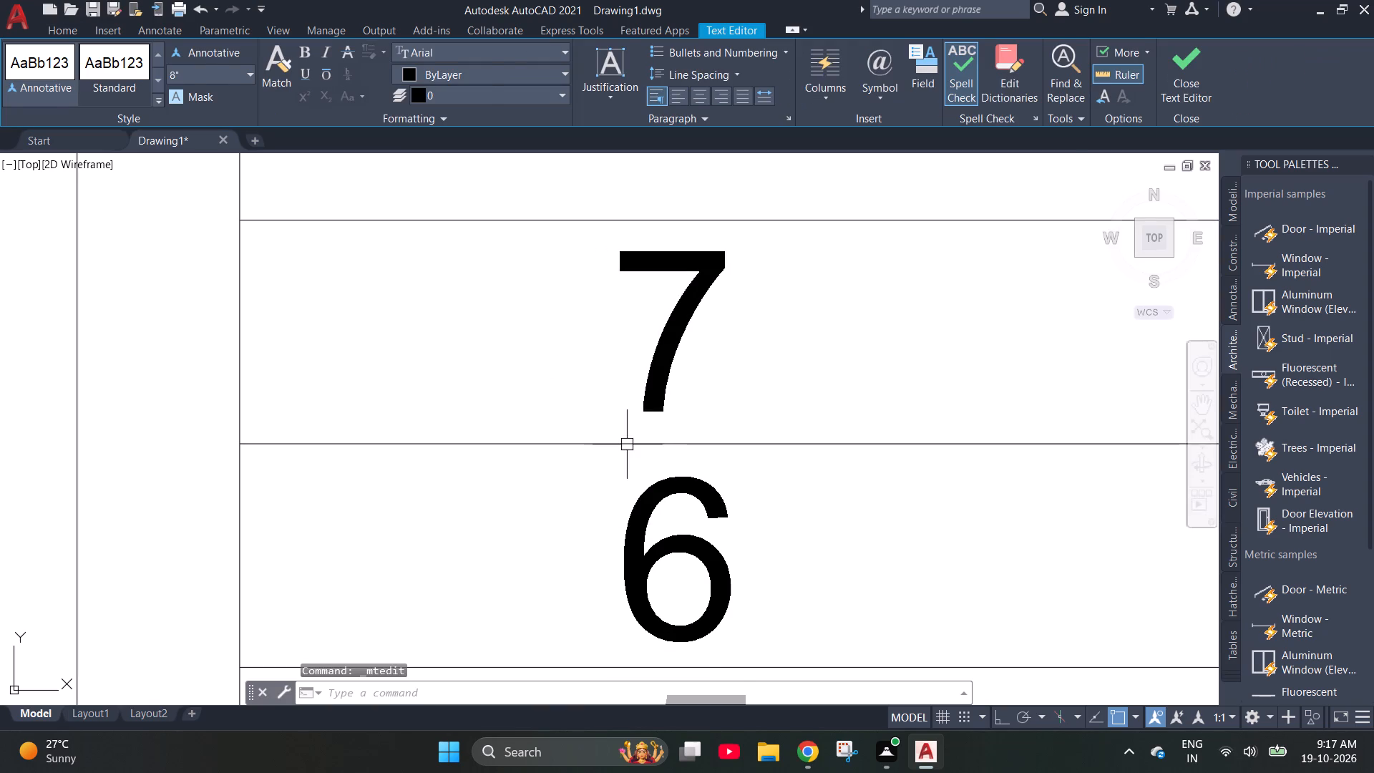
Paste a copy of the "1" into the eighth tread of the left flight and change it to "8".
scroll(744, 525, "down", 2)
scroll(725, 384, "up", 2)
key("ctrl+v")
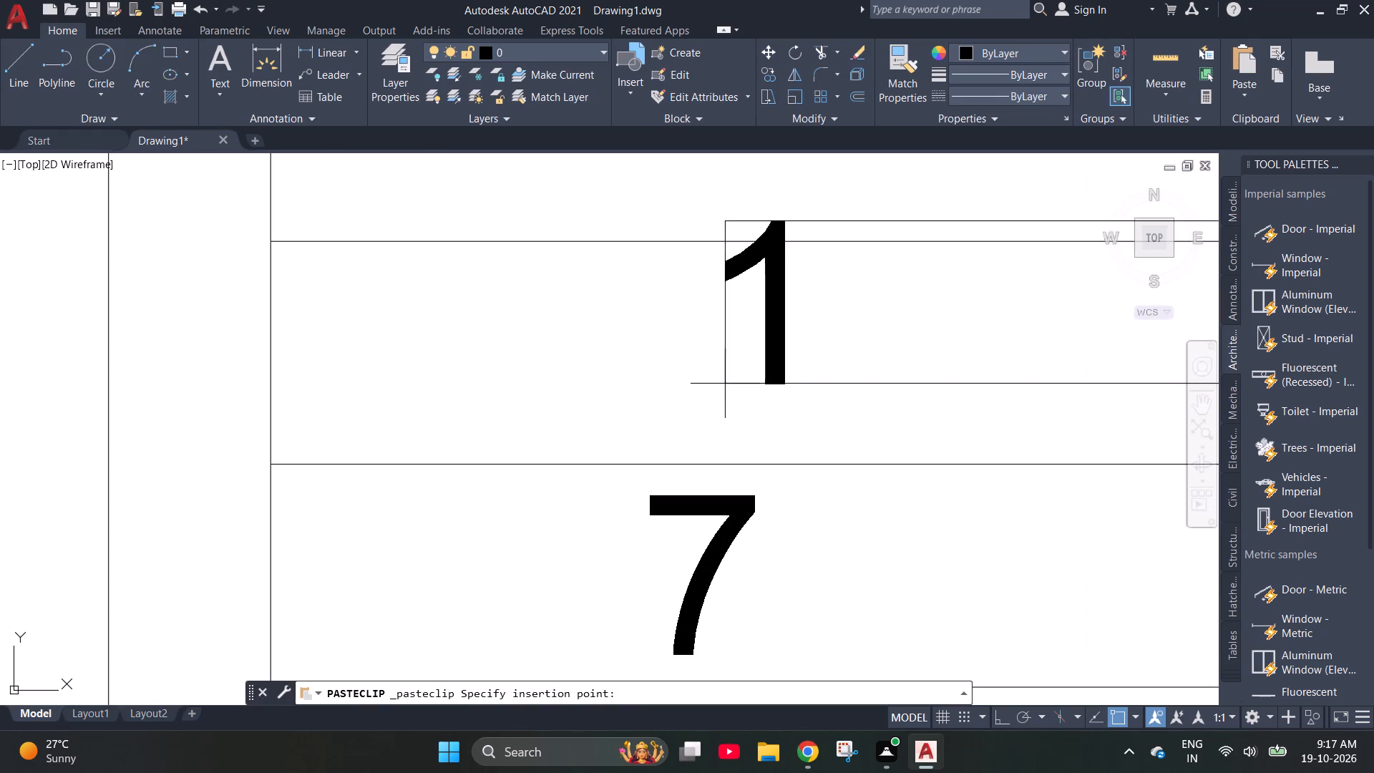
left_click(656, 432)
triple_click(690, 331)
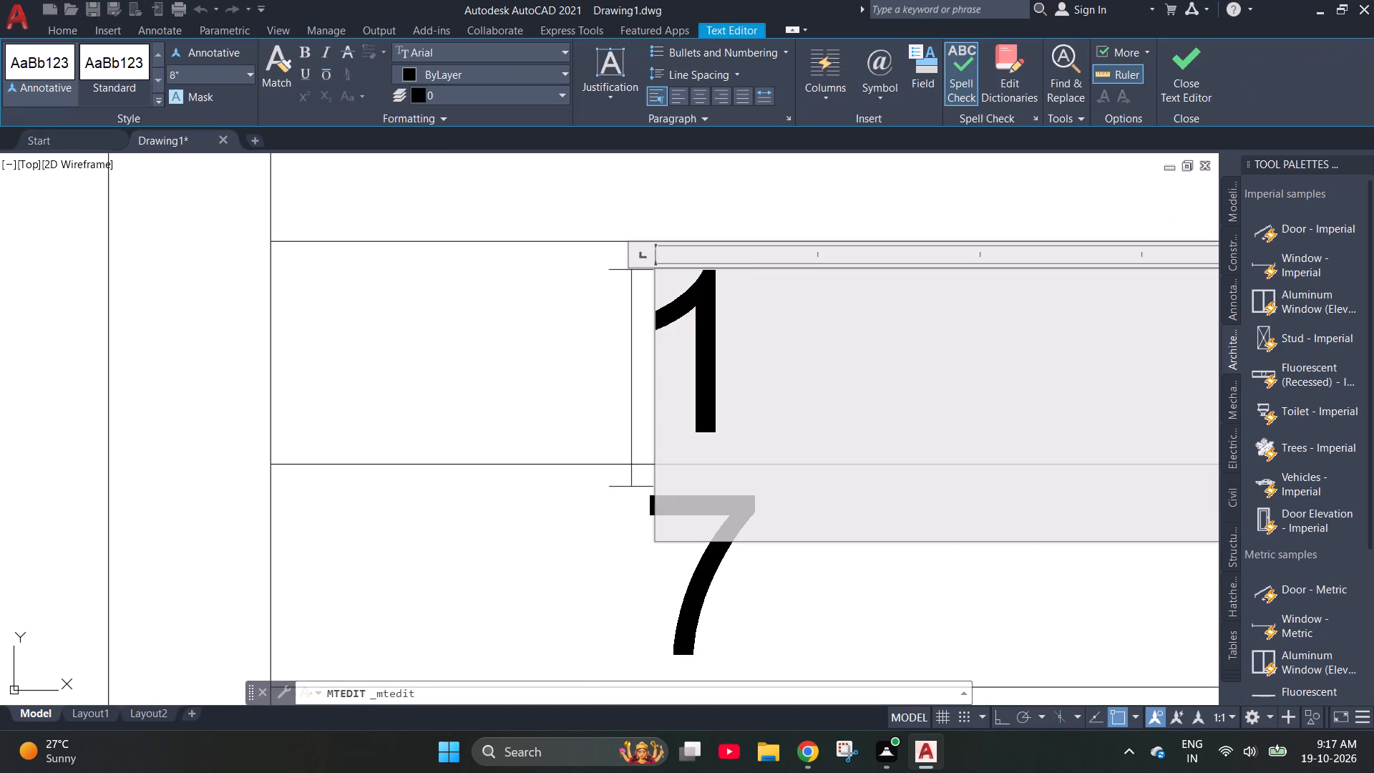
key("ctrl+a")
key("8")
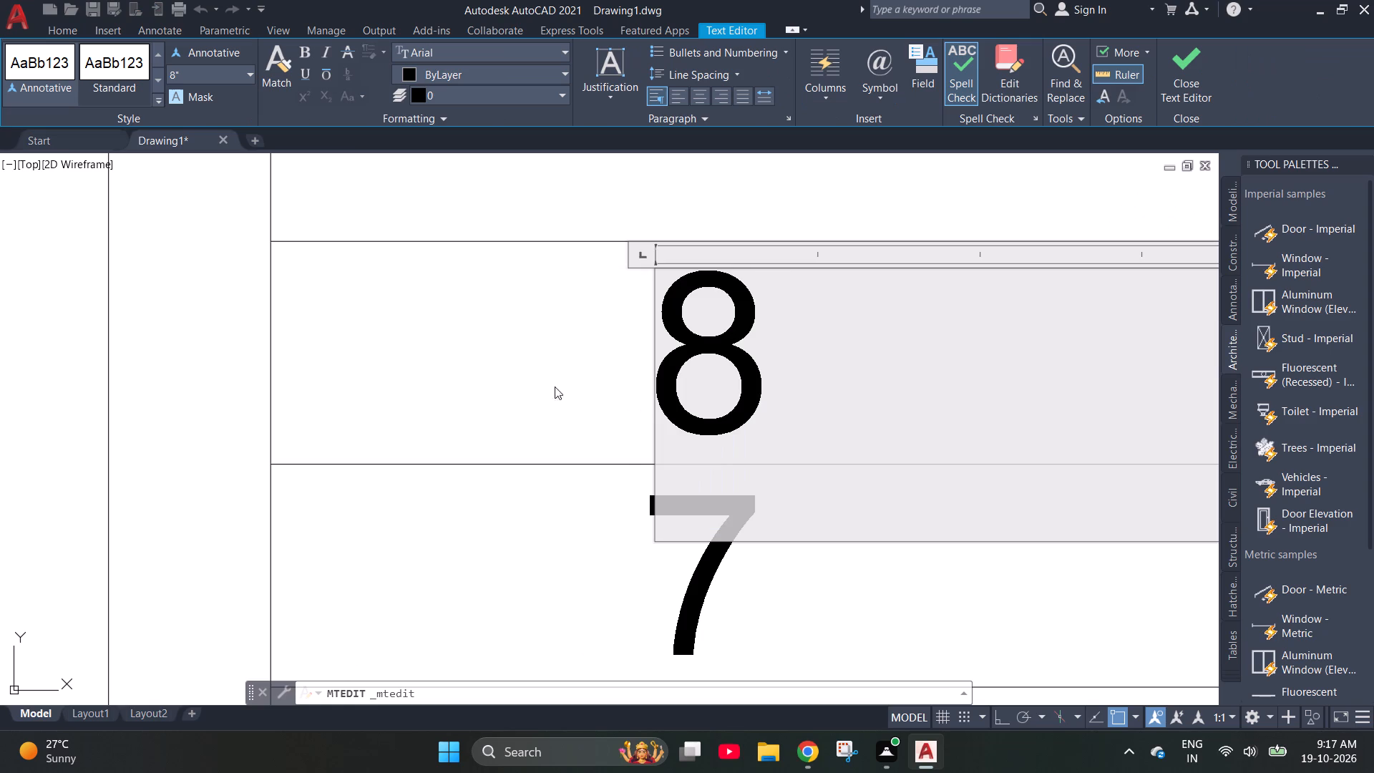
left_click(454, 447)
Paste a copy of the "1" above the "8" and move it up so it sits inside the ninth tread.
scroll(592, 495, "down", 1)
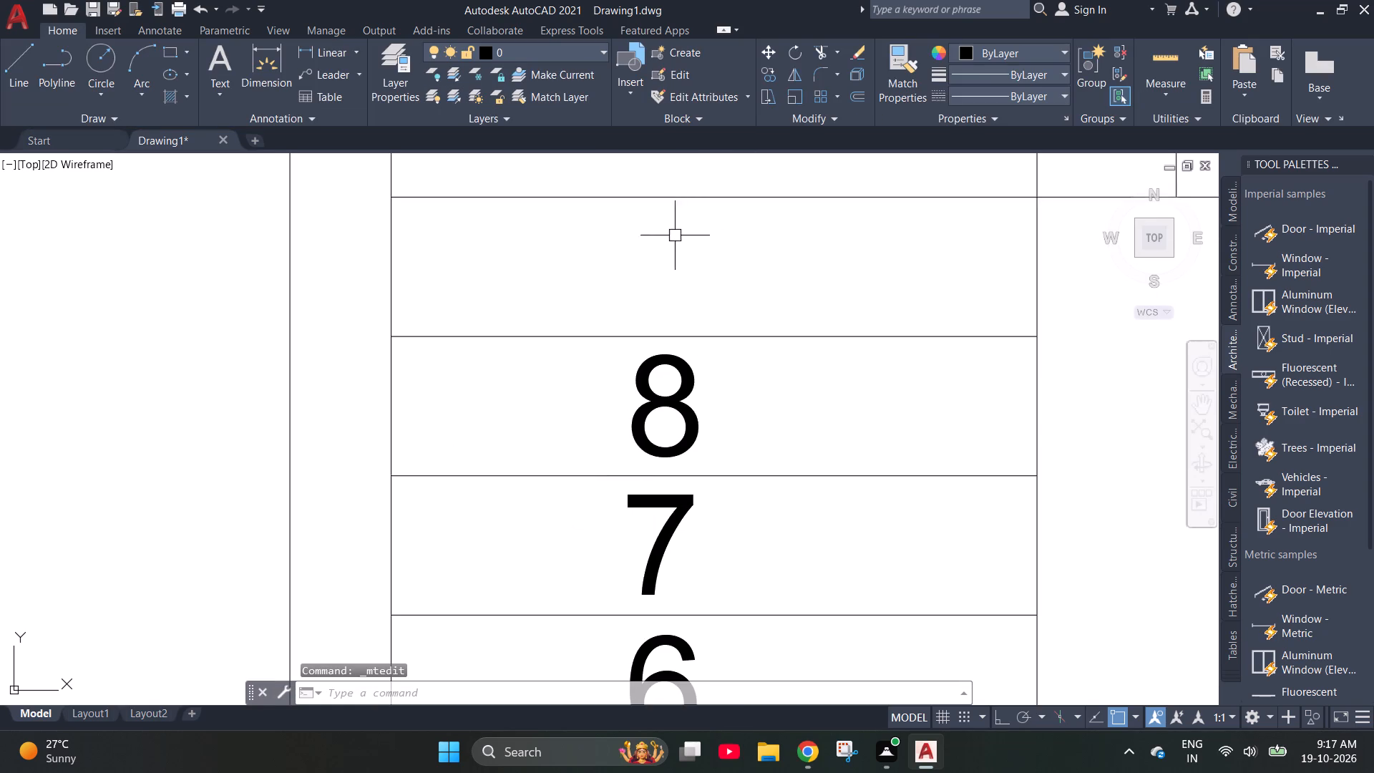
scroll(674, 235, "up", 2)
key("ctrl+v")
scroll(570, 435, "down", 2)
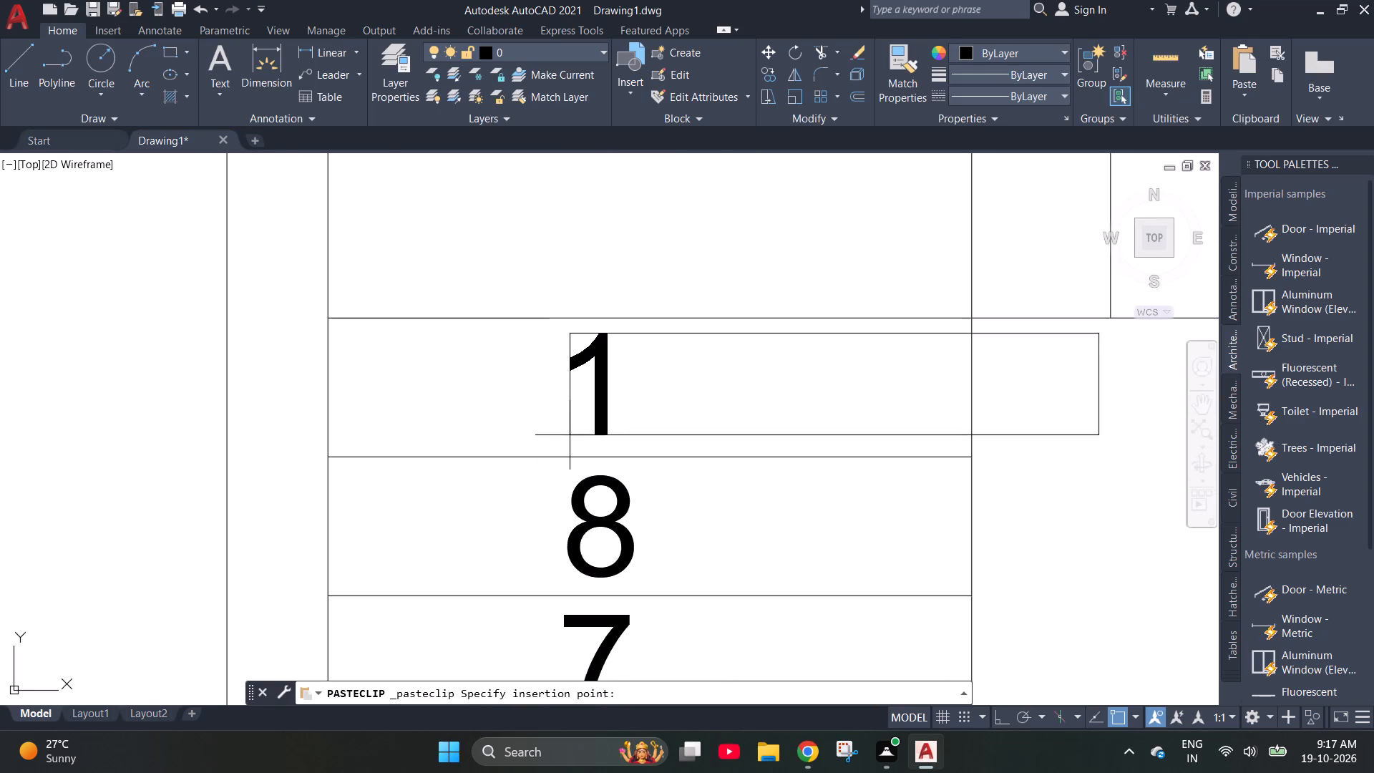
left_click(565, 444)
left_click(596, 394)
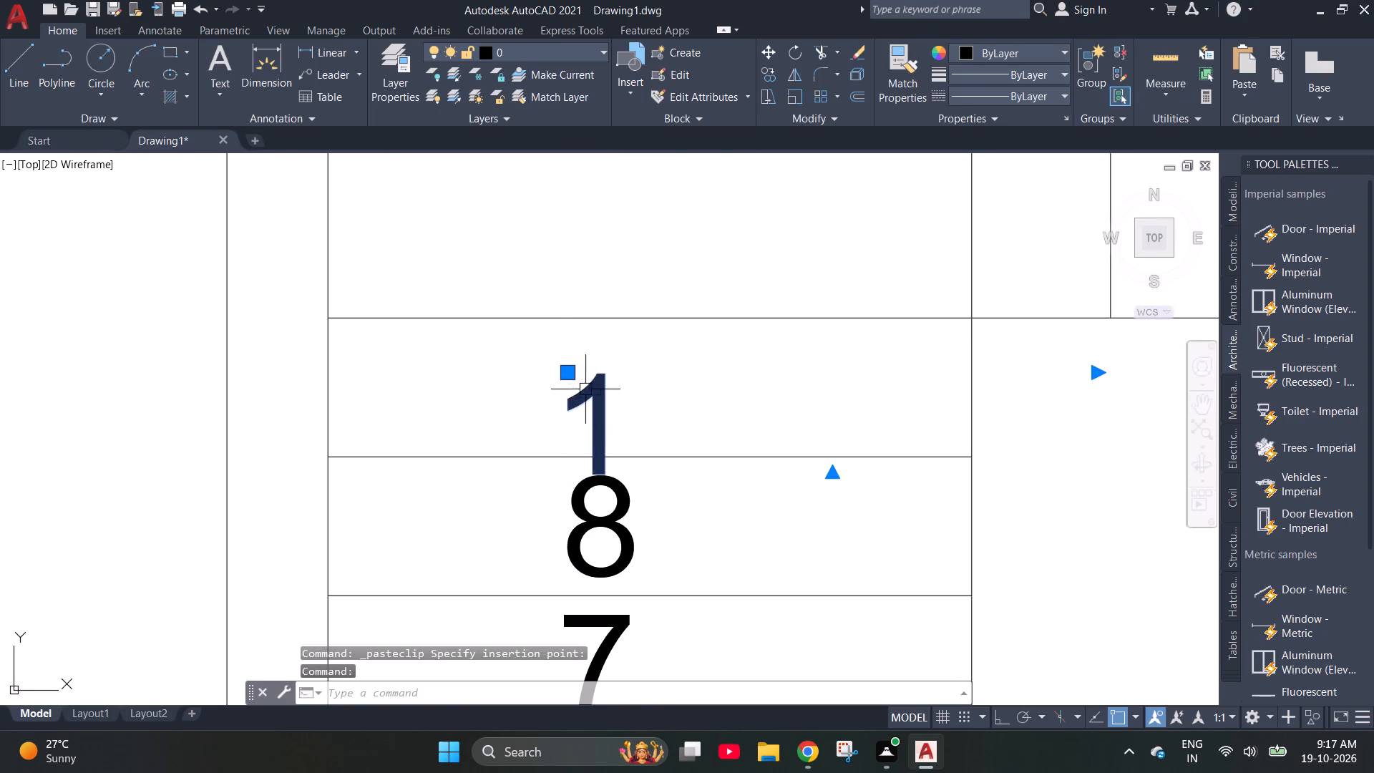
left_click(567, 376)
left_click(563, 336)
Change the copied number in the ninth tread of the left flight to "9".
triple_click(593, 349)
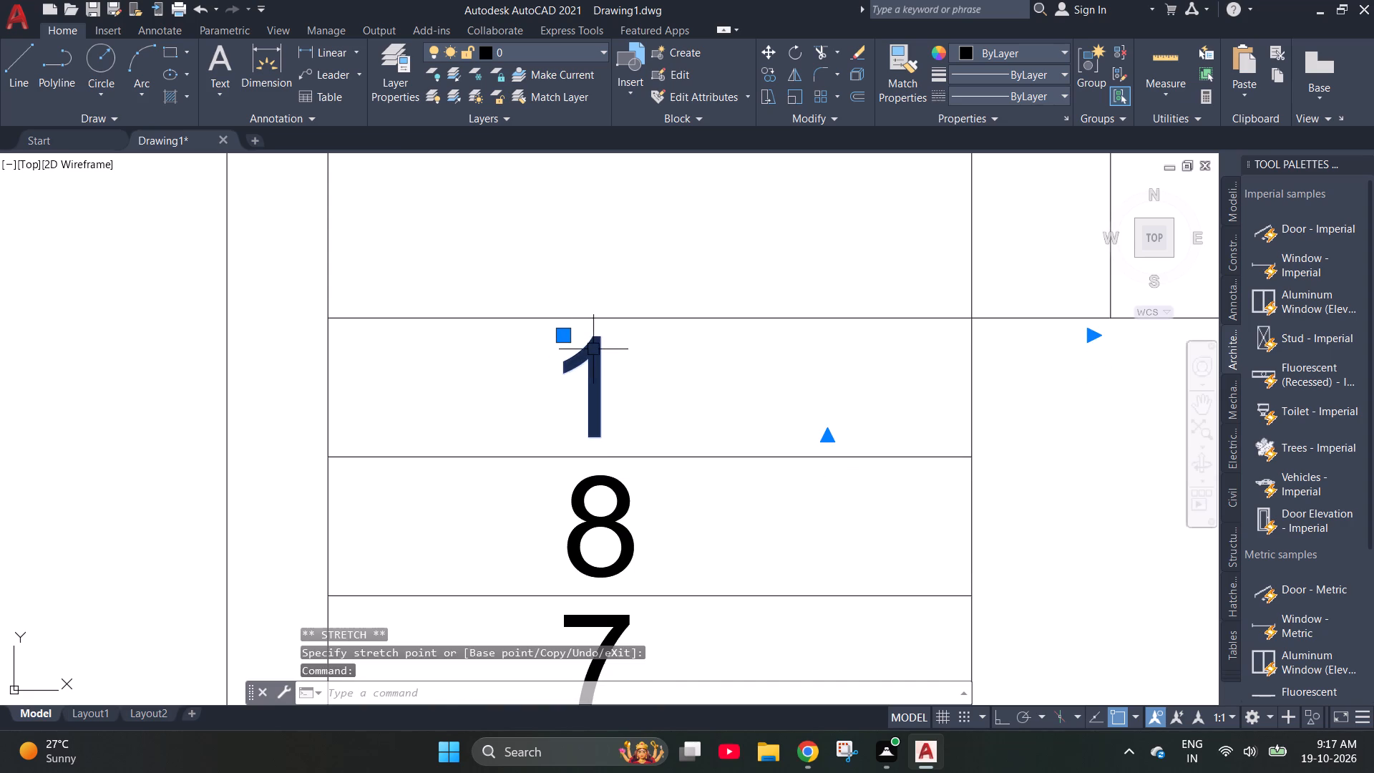
key("ctrl+a")
key("9")
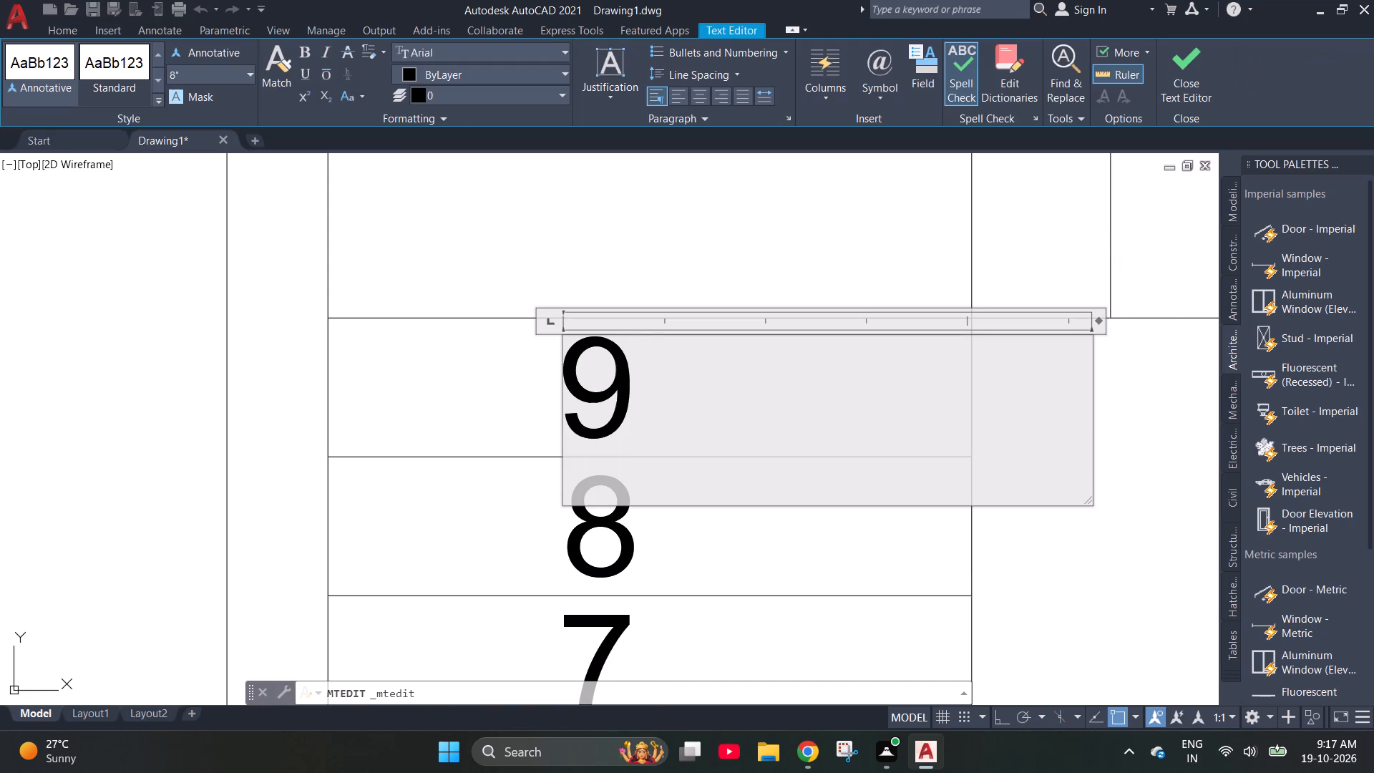
left_click(477, 414)
Paste a copy of the "1" into the top tread of the right flight and move it up inside the tread.
scroll(579, 477, "down", 1)
scroll(623, 418, "down", 1)
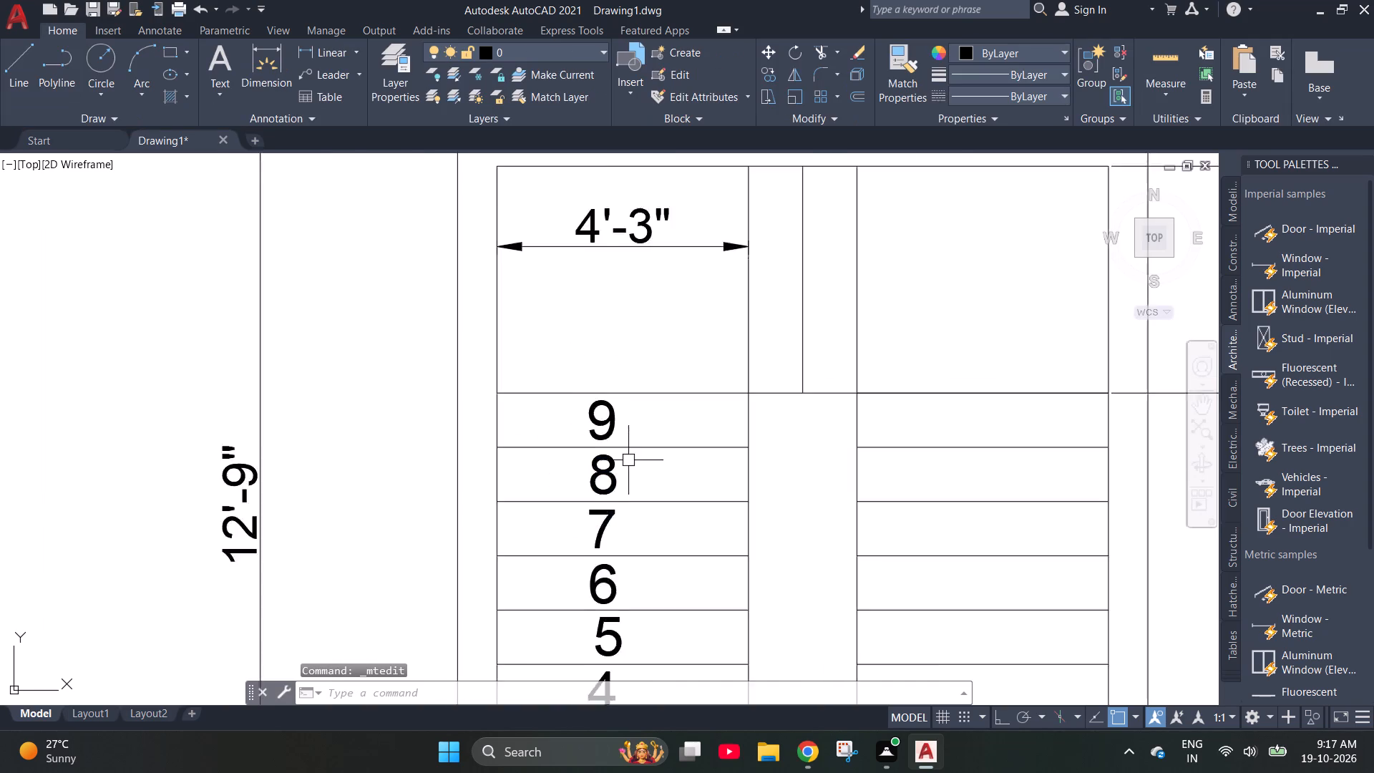
scroll(628, 463, "down", 1)
scroll(454, 475, "down", 1)
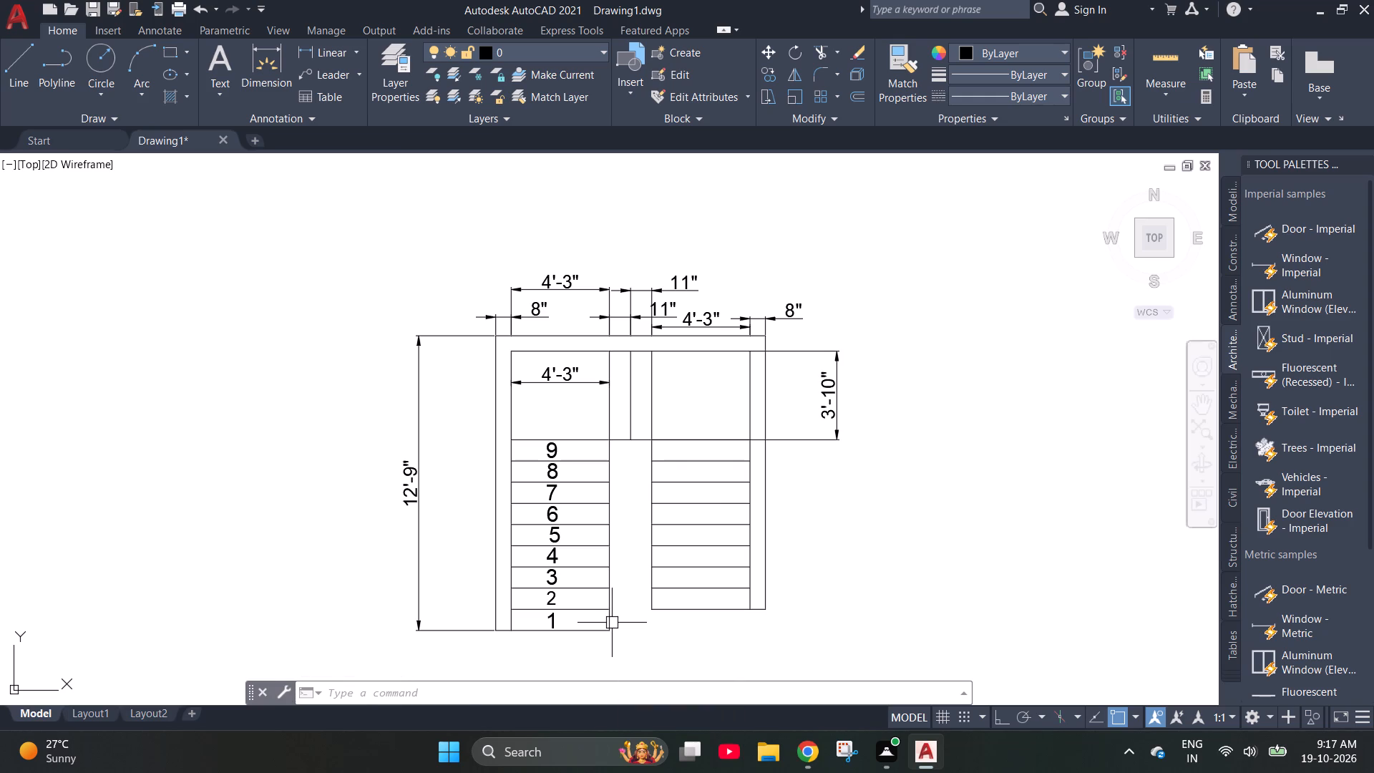
key("ctrl+v")
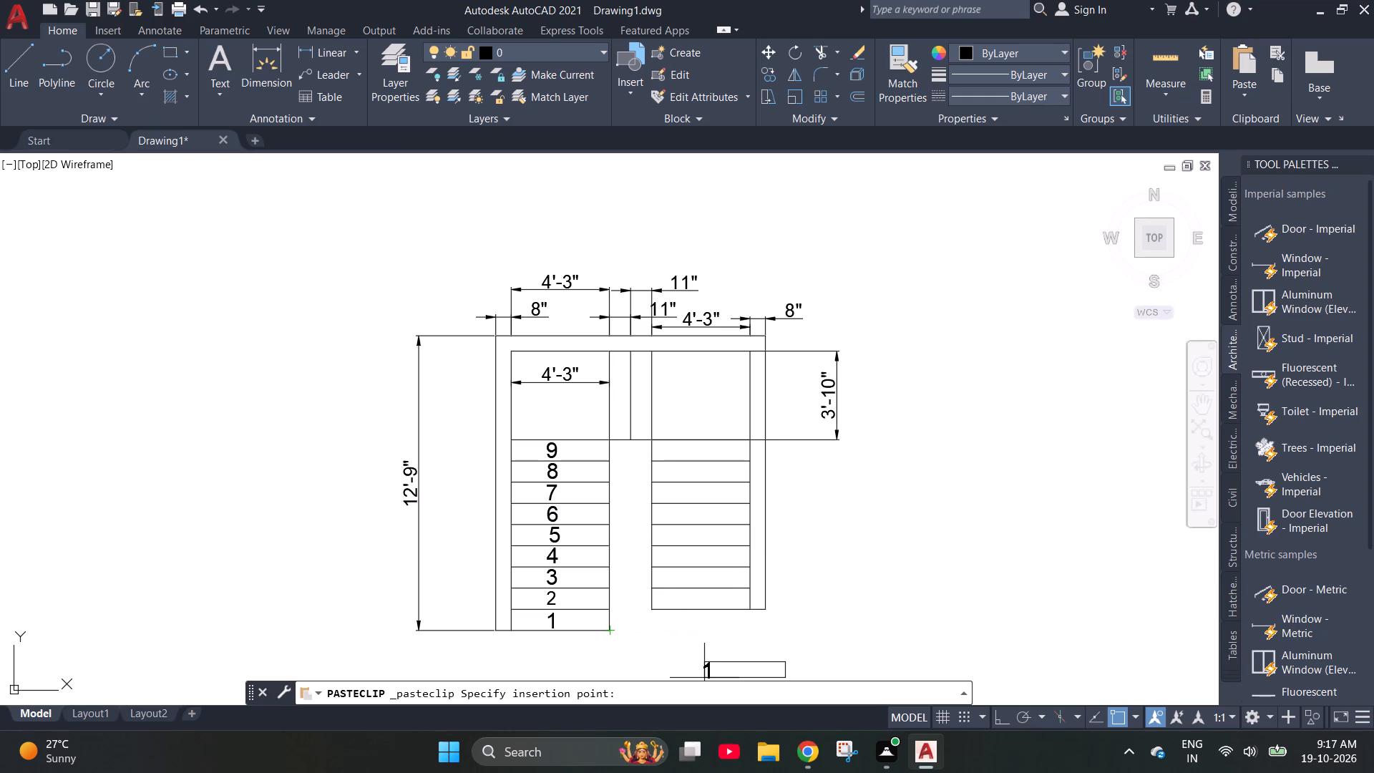
scroll(698, 444, "up", 4)
scroll(698, 444, "down", 1)
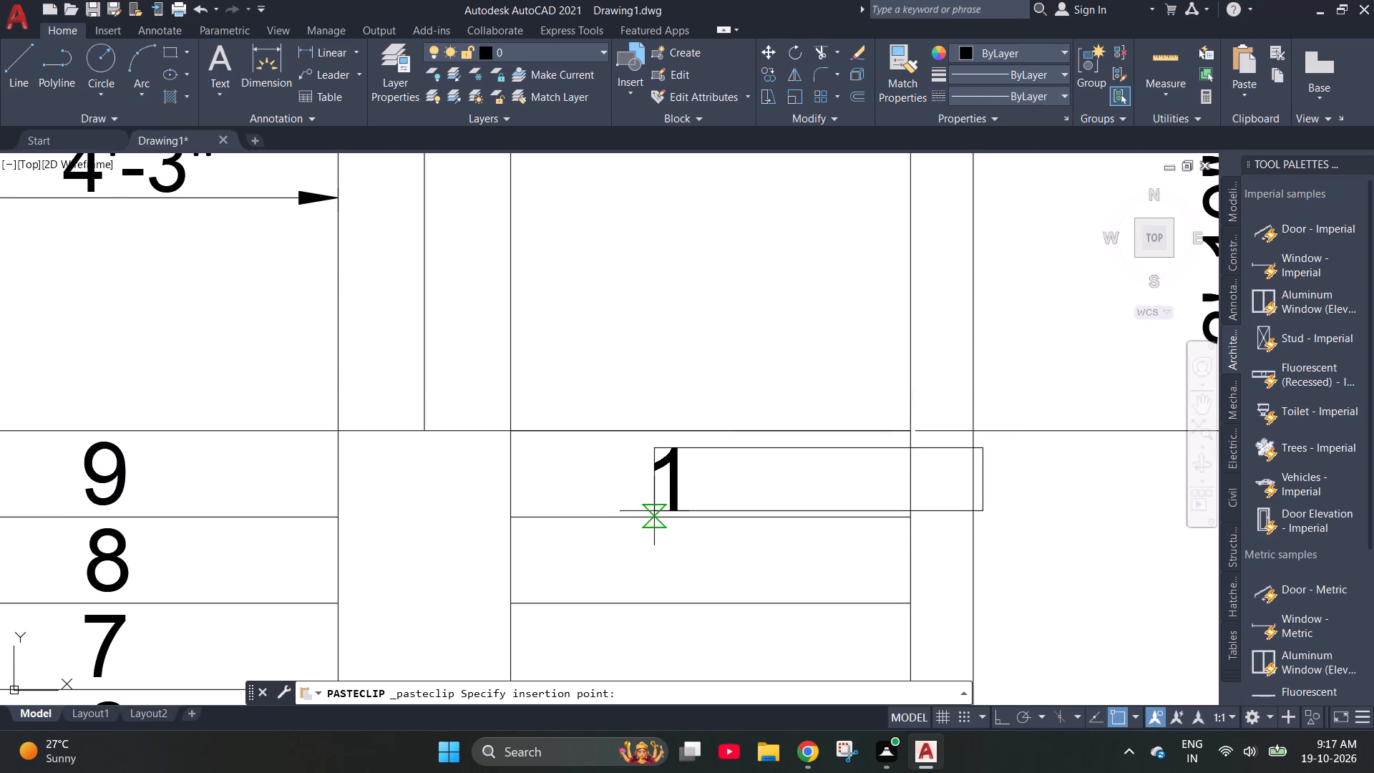
left_click(654, 508)
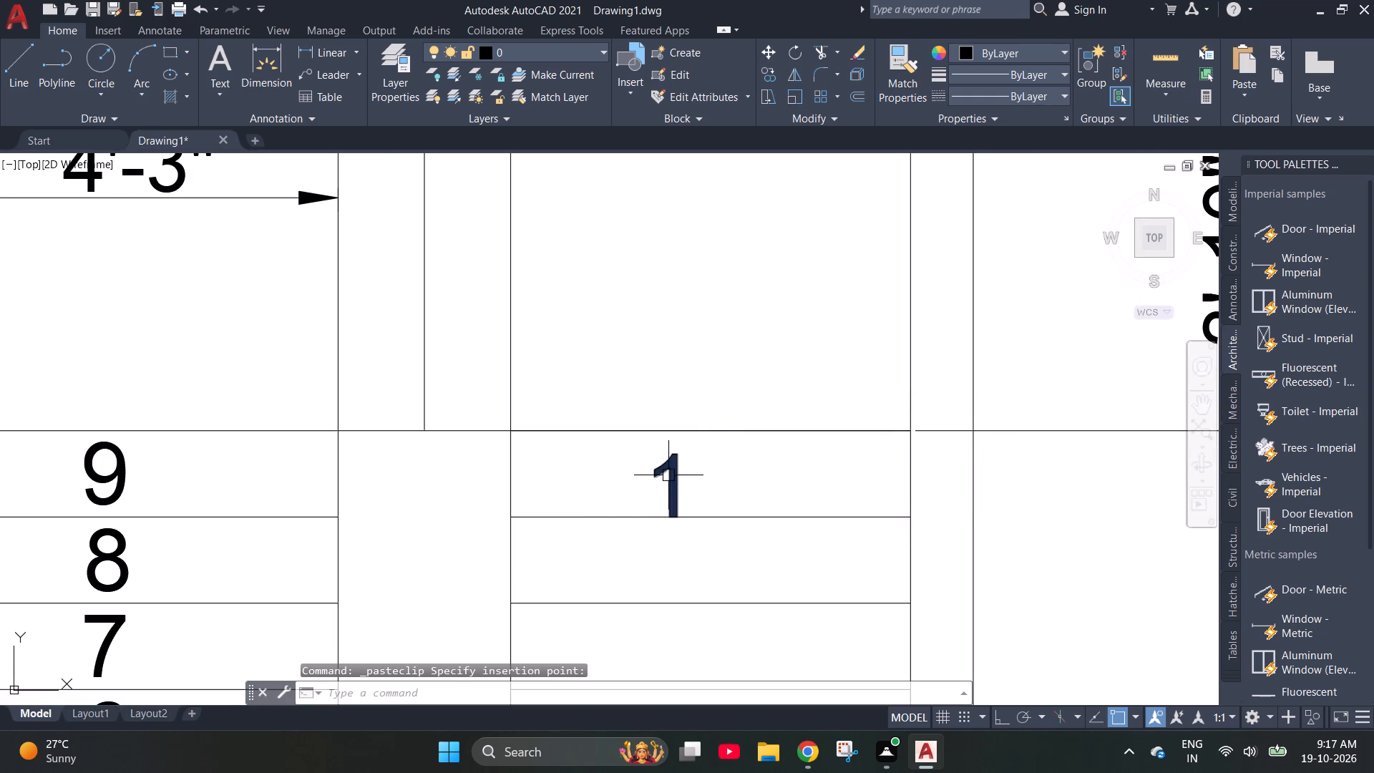
scroll(668, 475, "up", 2)
left_click(670, 451)
left_click(678, 424)
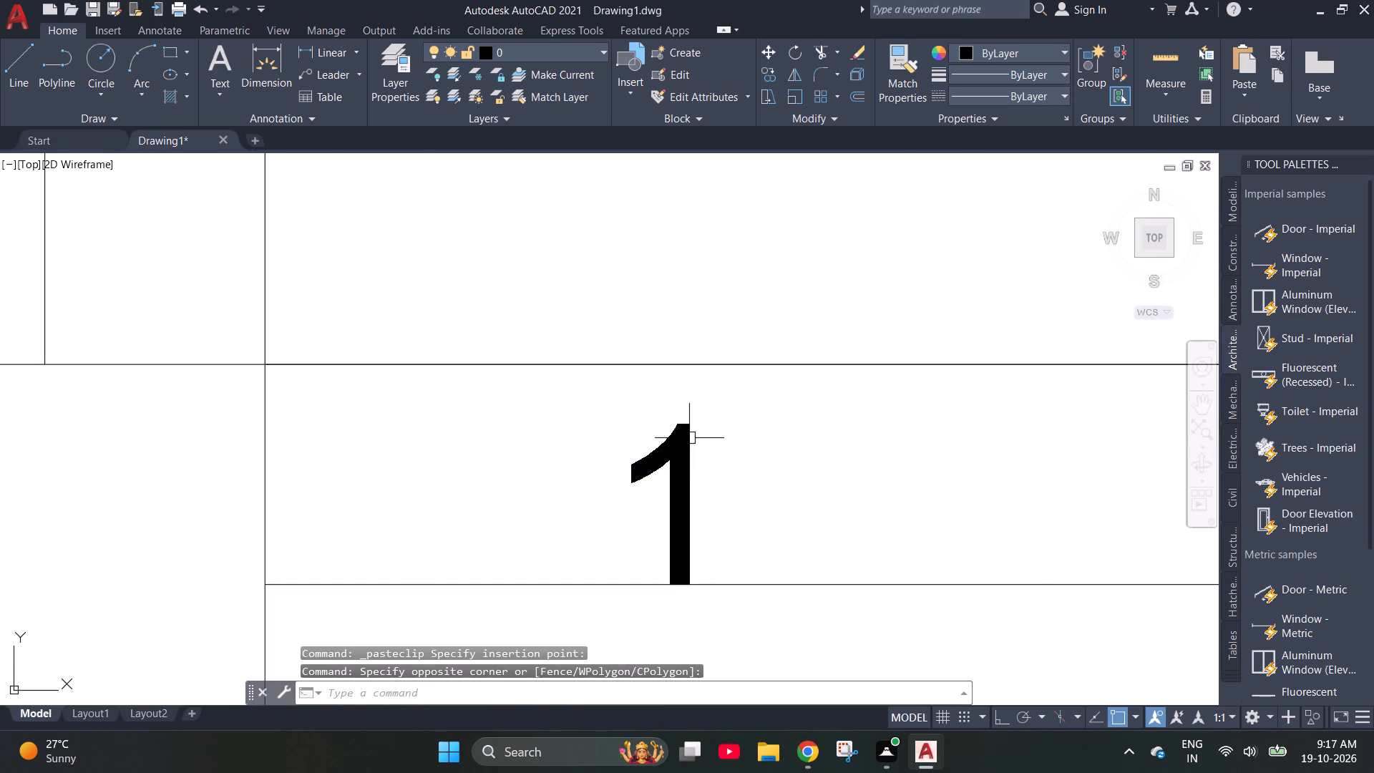
left_click(689, 439)
left_click(632, 419)
left_click(624, 388)
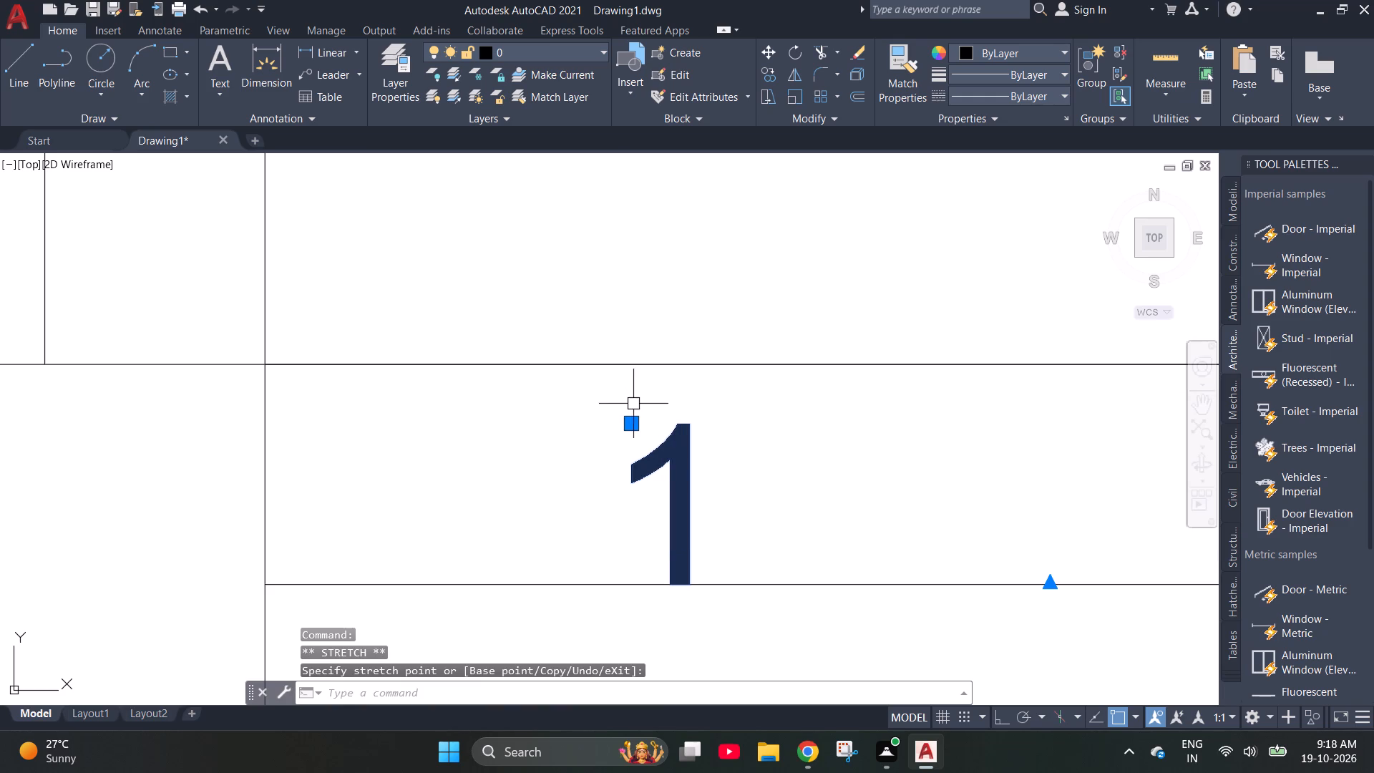
left_click(629, 424)
left_click(620, 397)
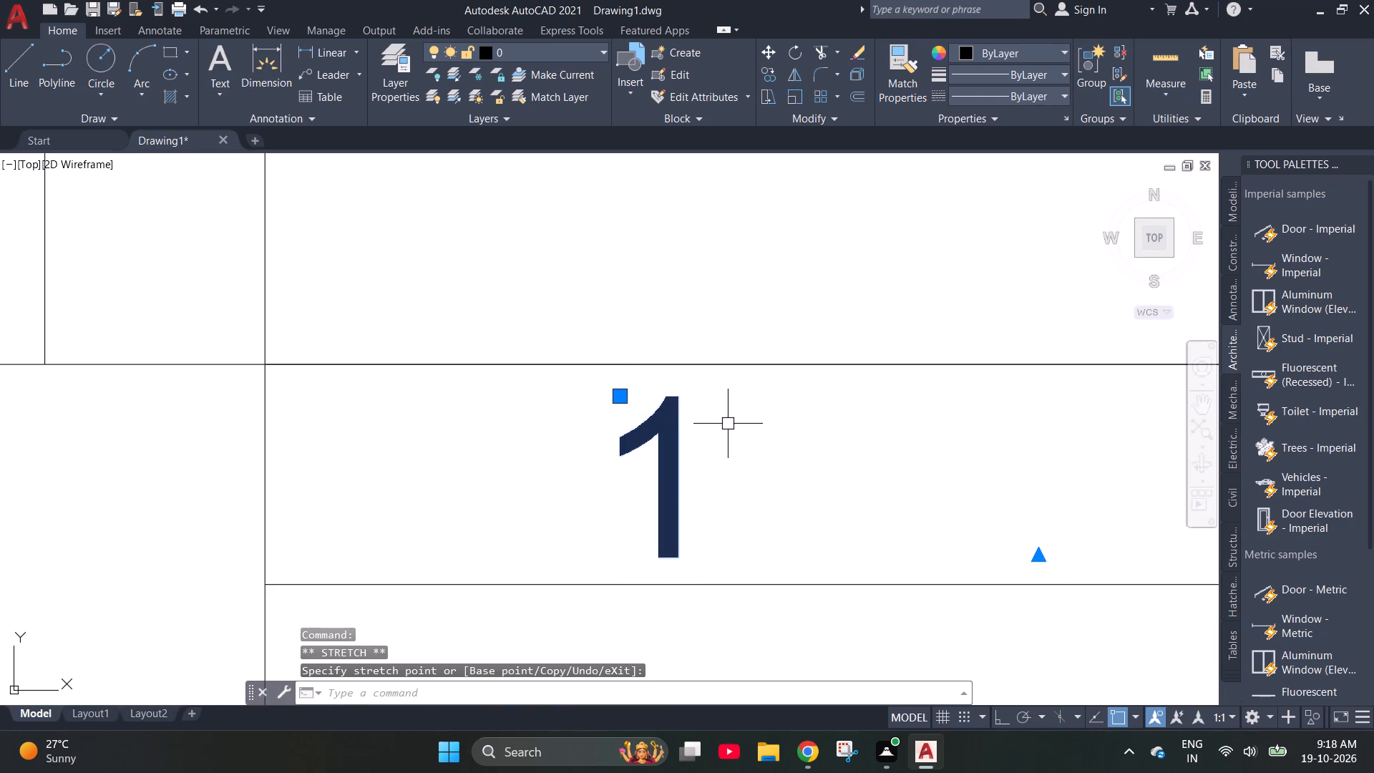
Change the copied number in the right flight's top tread to "14".
left_click(696, 453)
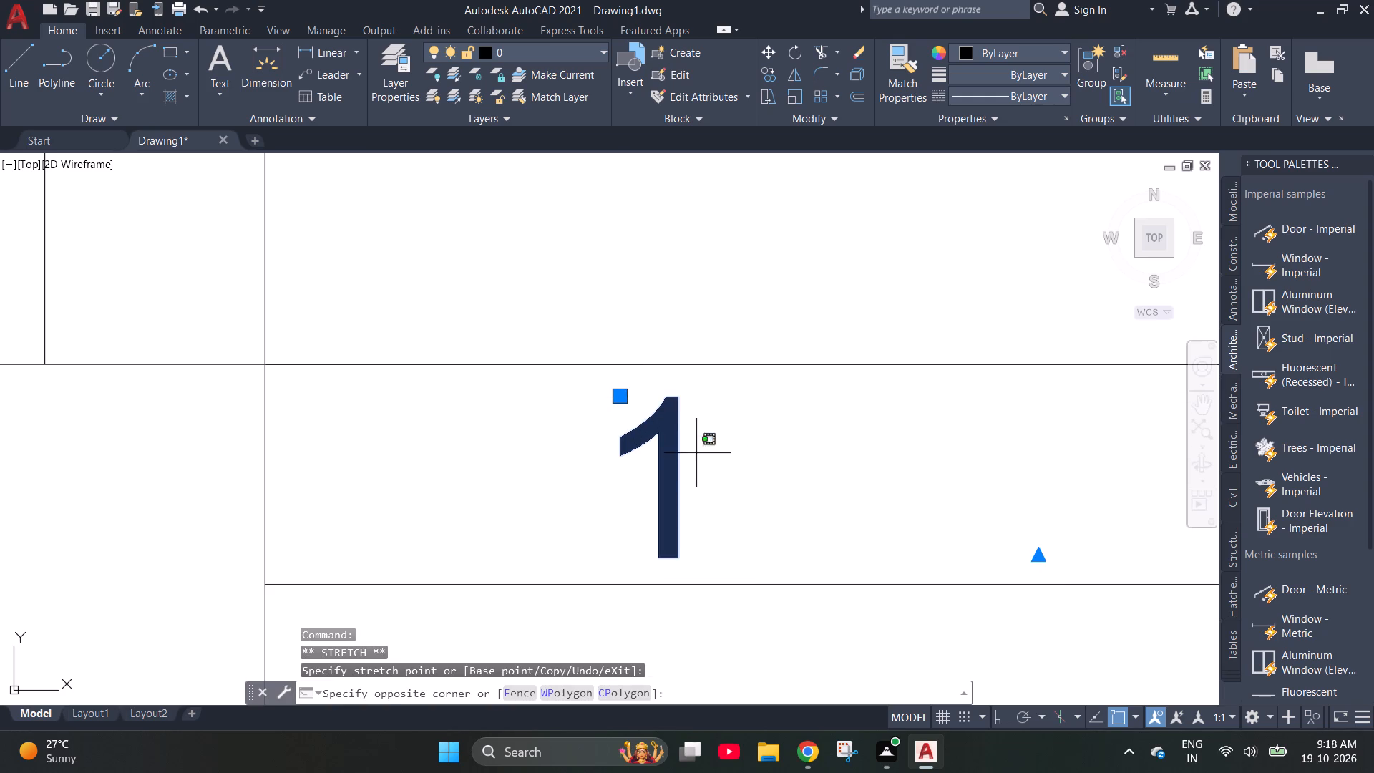
triple_click(713, 460)
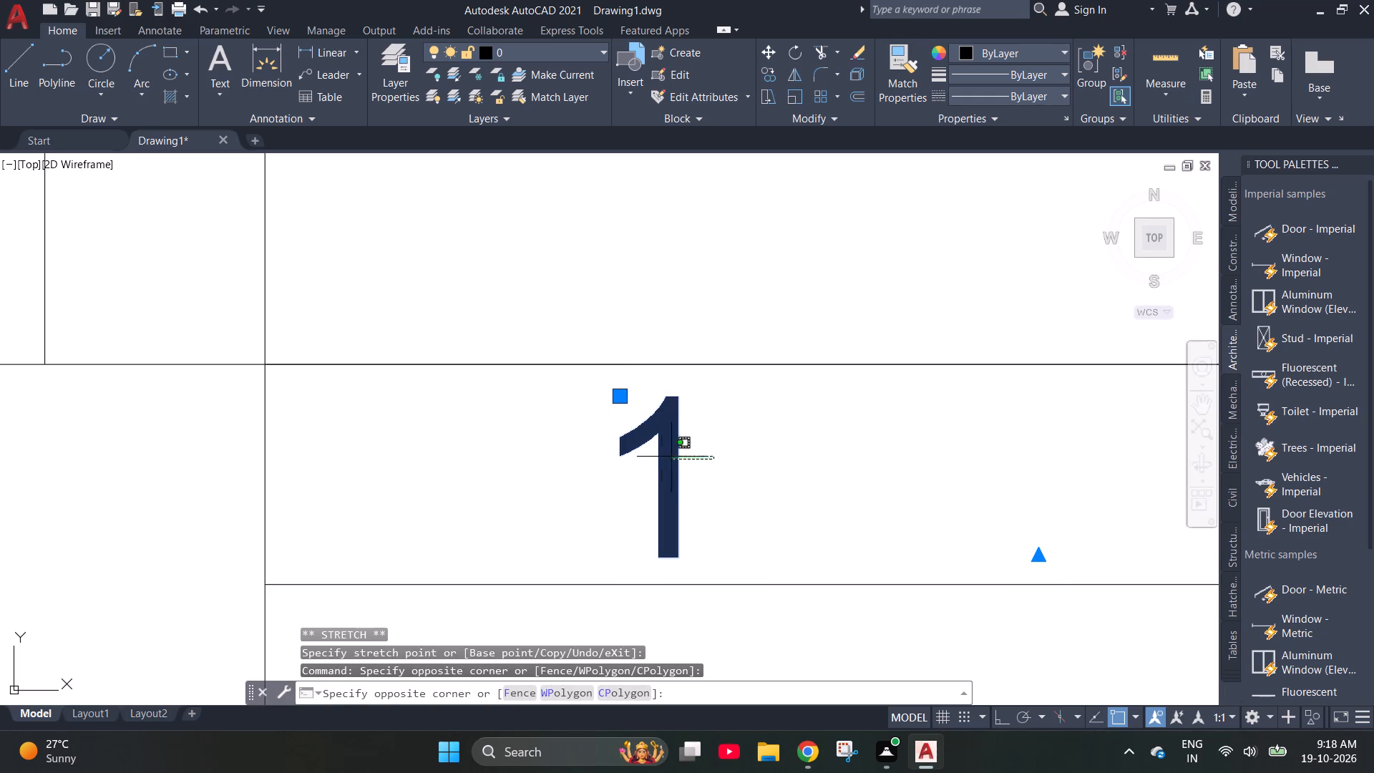
triple_click(656, 454)
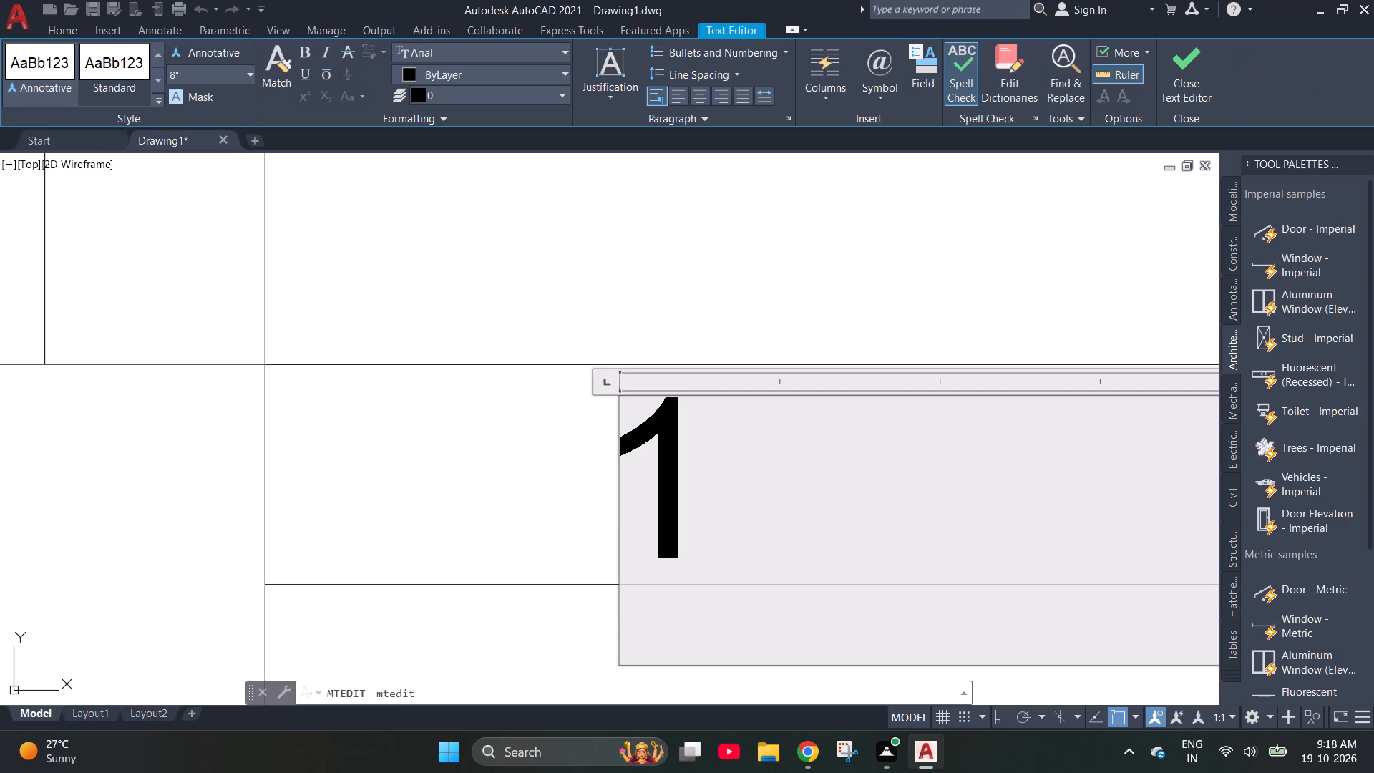
left_click(821, 543)
key("4")
Set the text height of the "14" to 7".
scroll(819, 543, "down", 2)
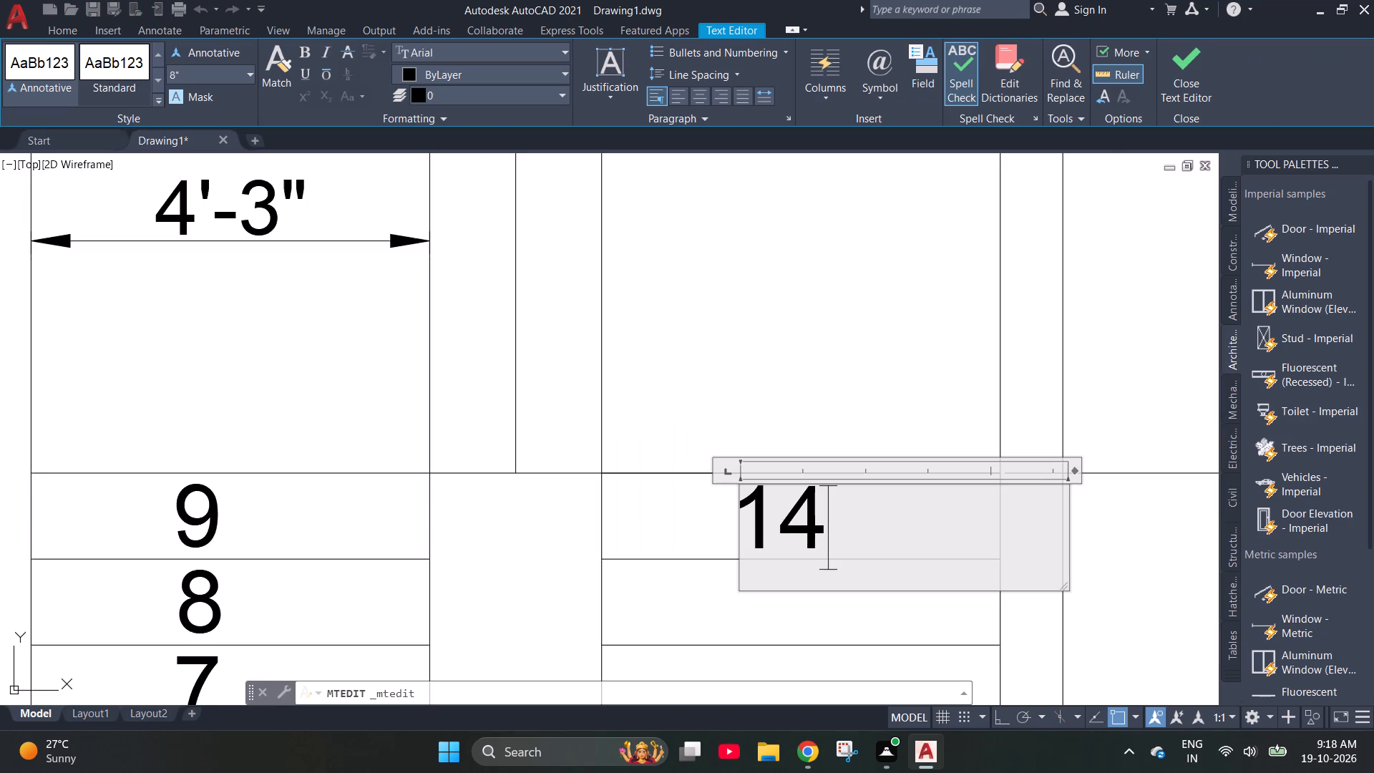
scroll(613, 538, "down", 1)
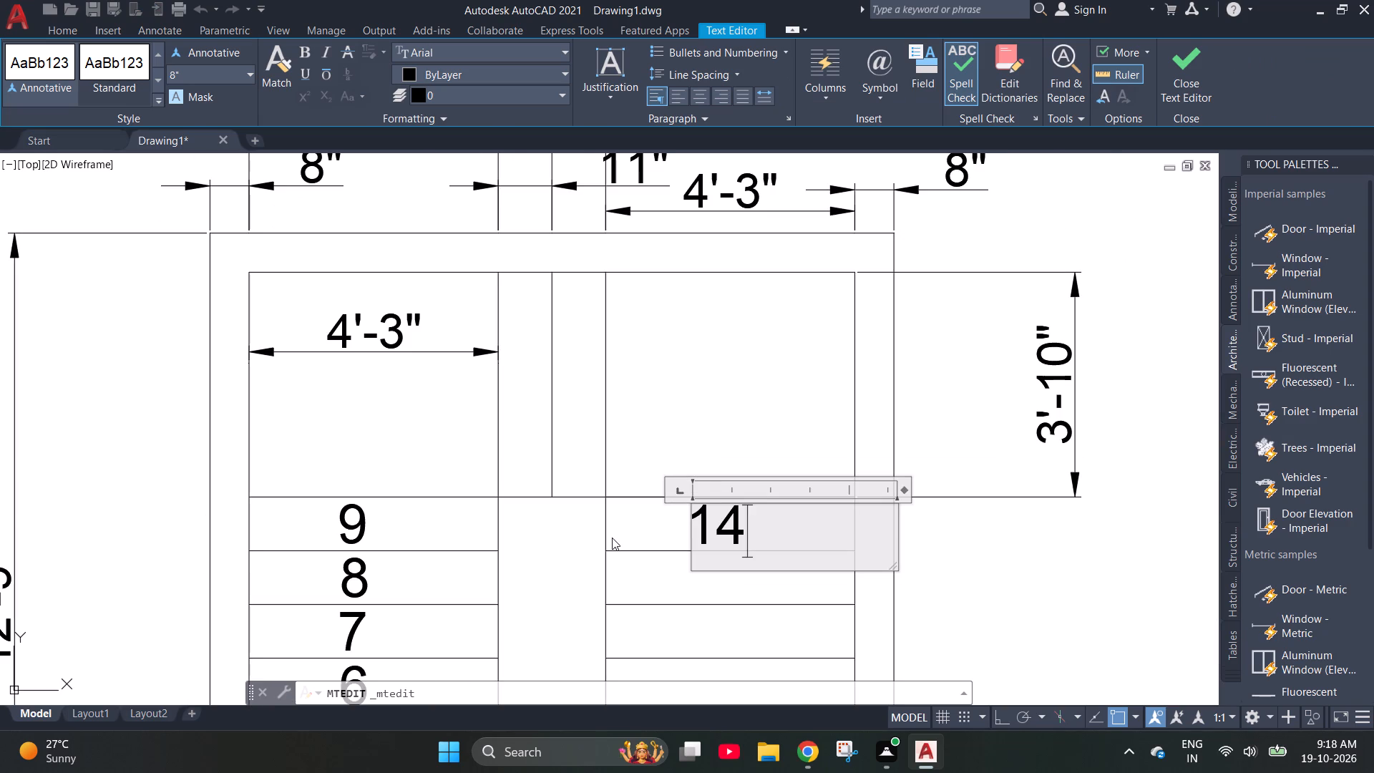
scroll(612, 538, "down", 1)
scroll(542, 517, "down", 1)
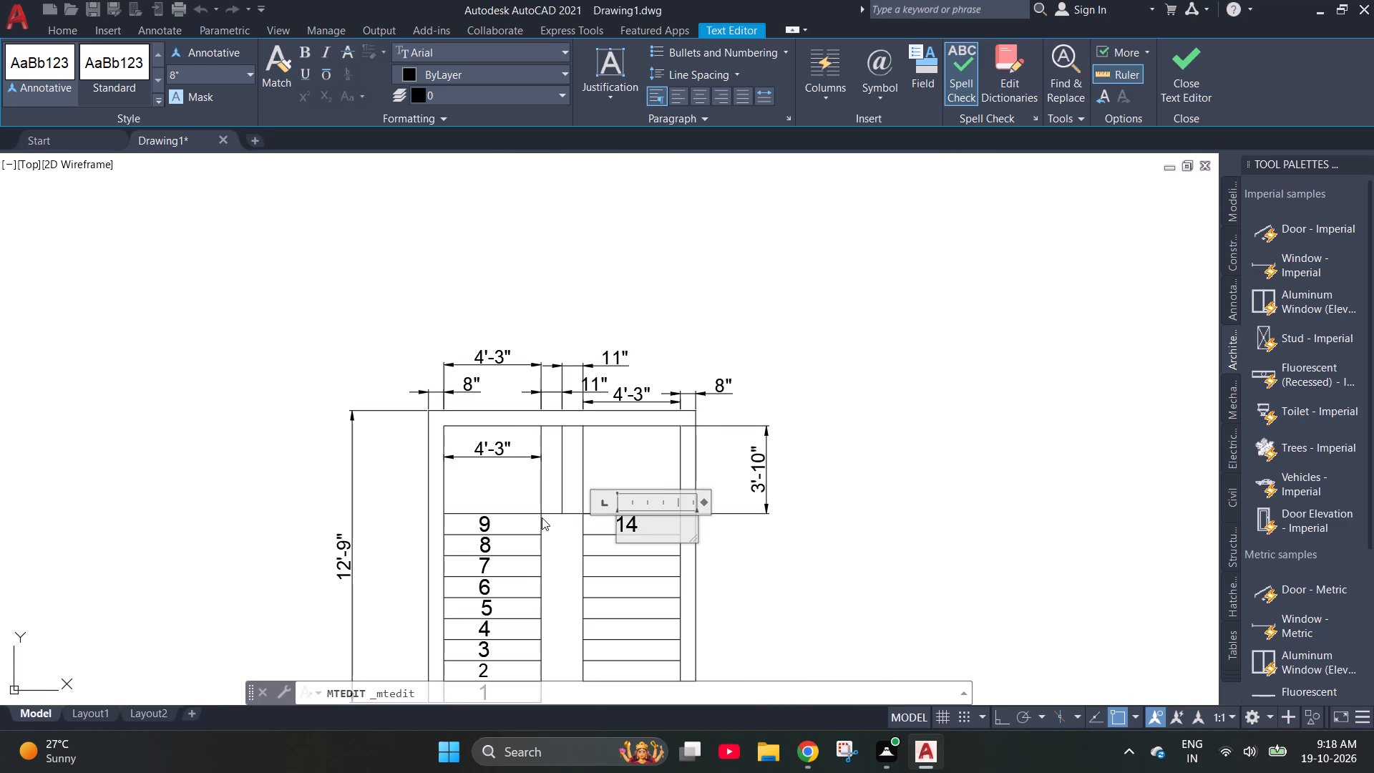
scroll(647, 535, "up", 1)
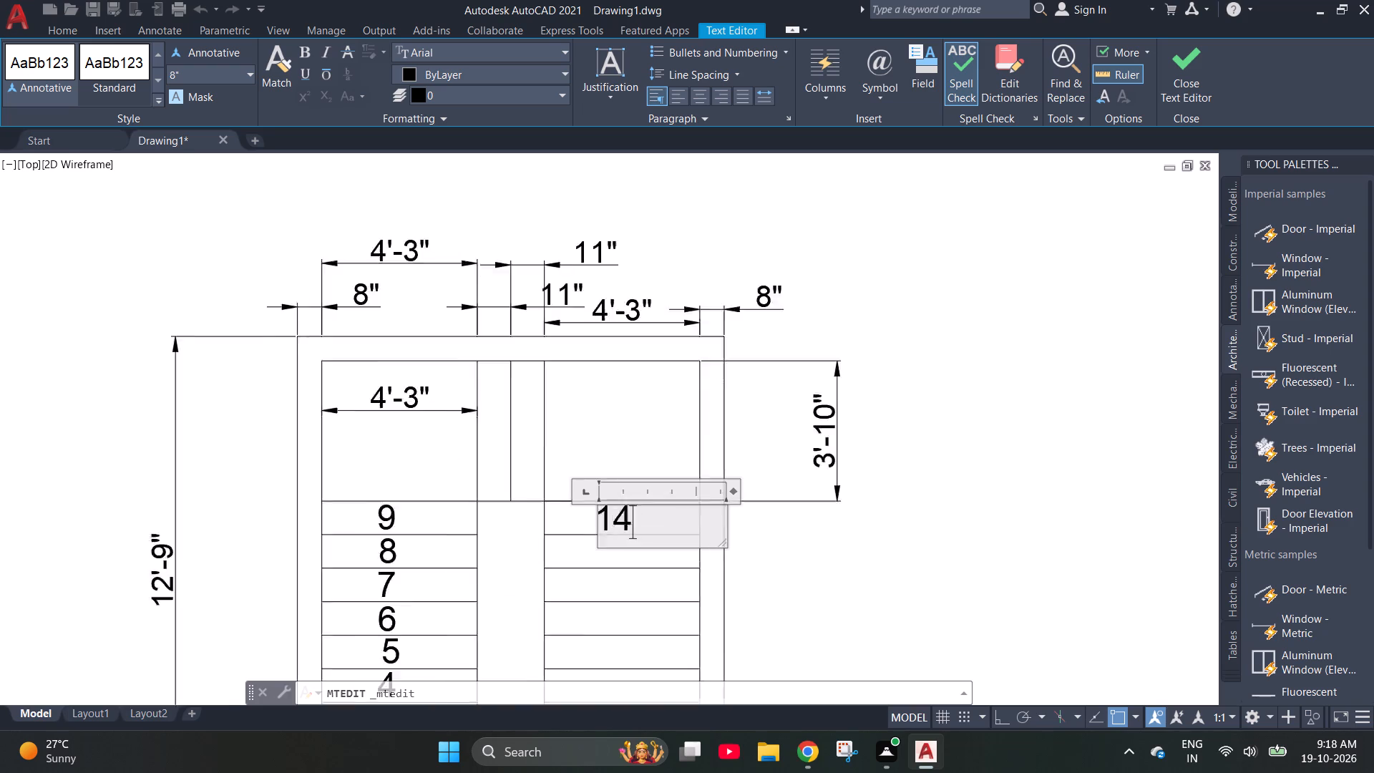
scroll(647, 535, "up", 3)
key("ctrl+a")
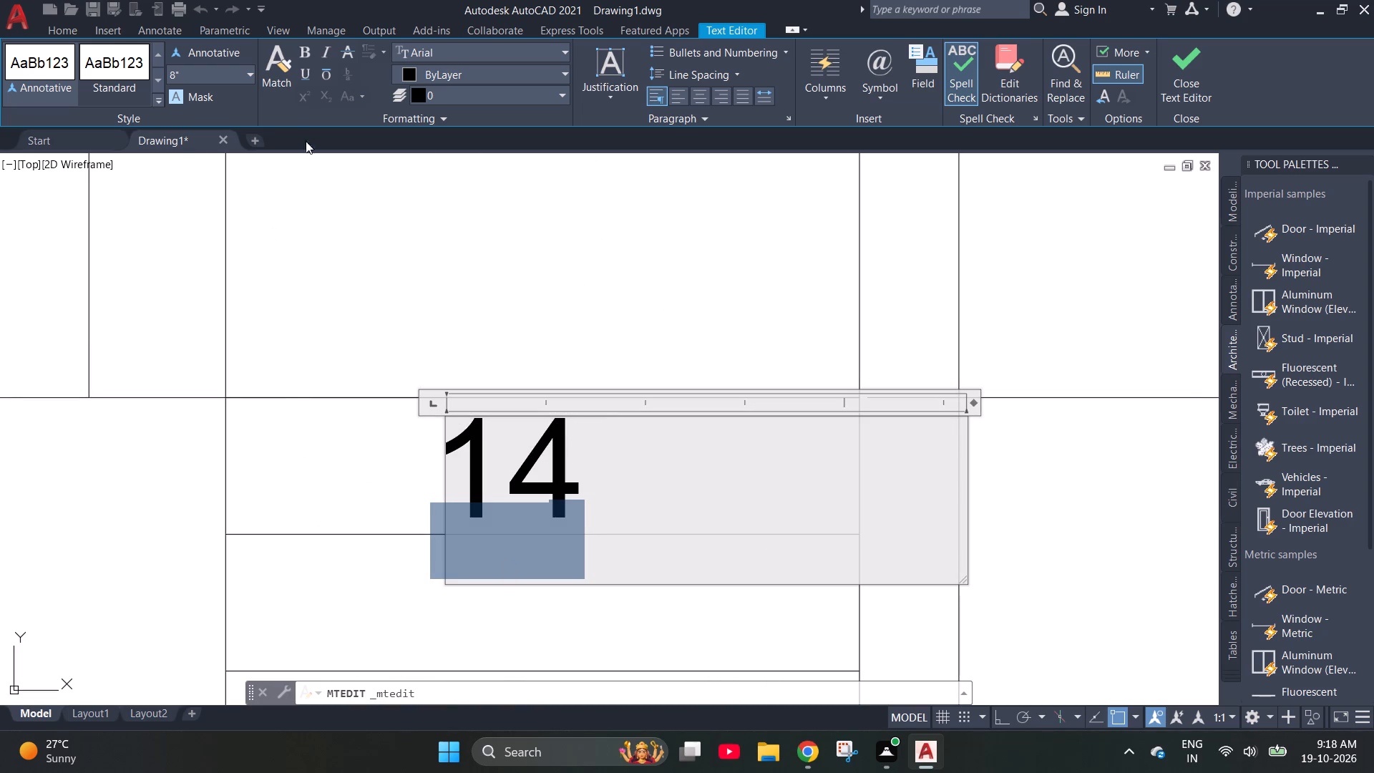
left_click(233, 74)
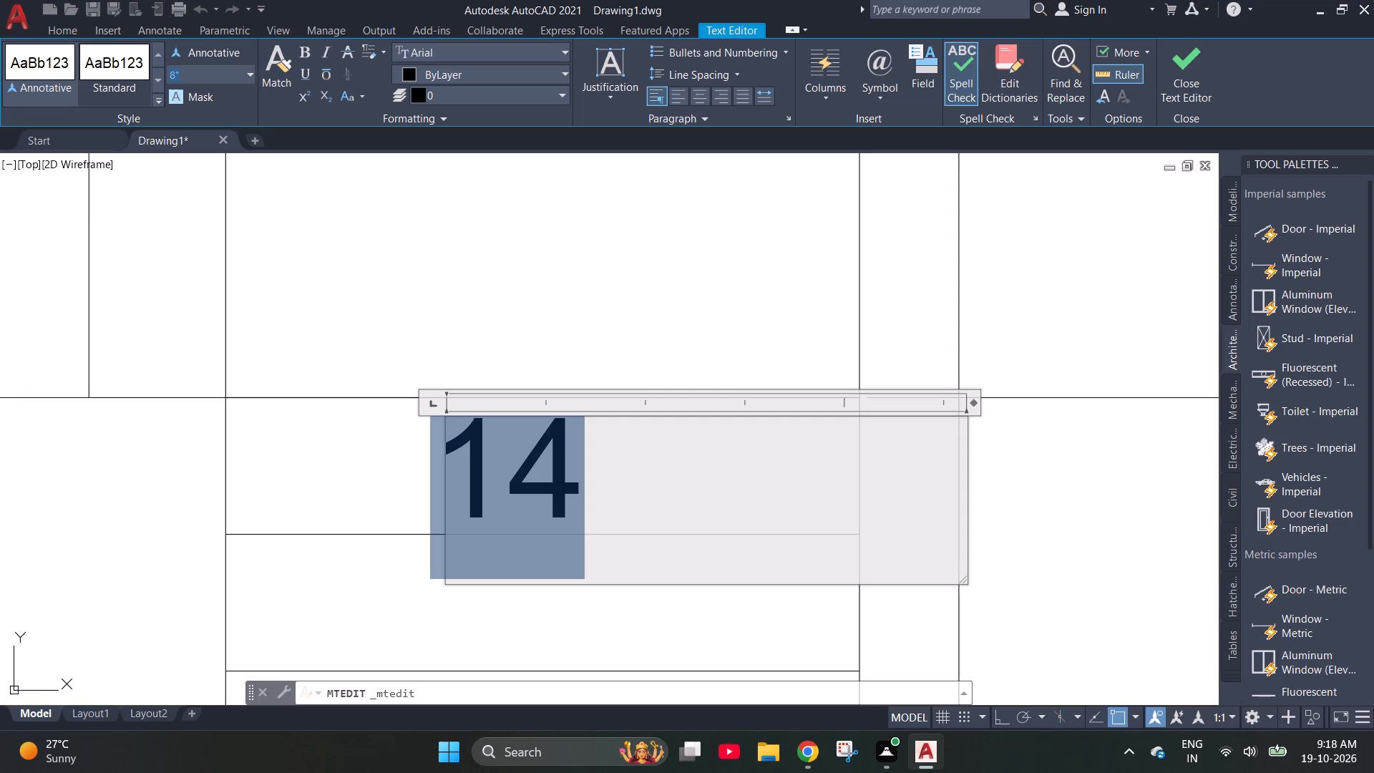
type("7\"")
key("Return")
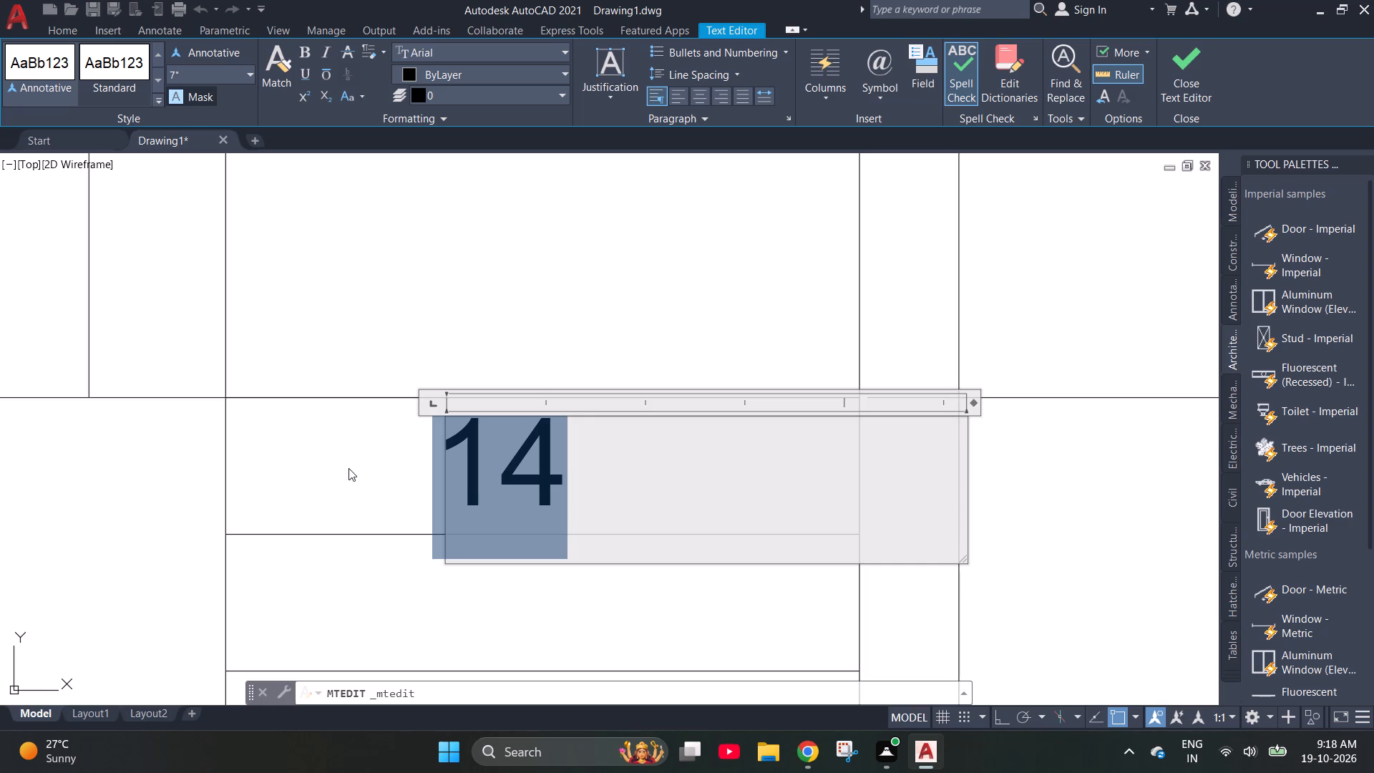
left_click(349, 468)
Paste a copy of the "1" into the landing just above the "9" and change it to "10".
scroll(553, 603, "down", 1)
scroll(651, 628, "down", 1)
scroll(102, 505, "up", 2)
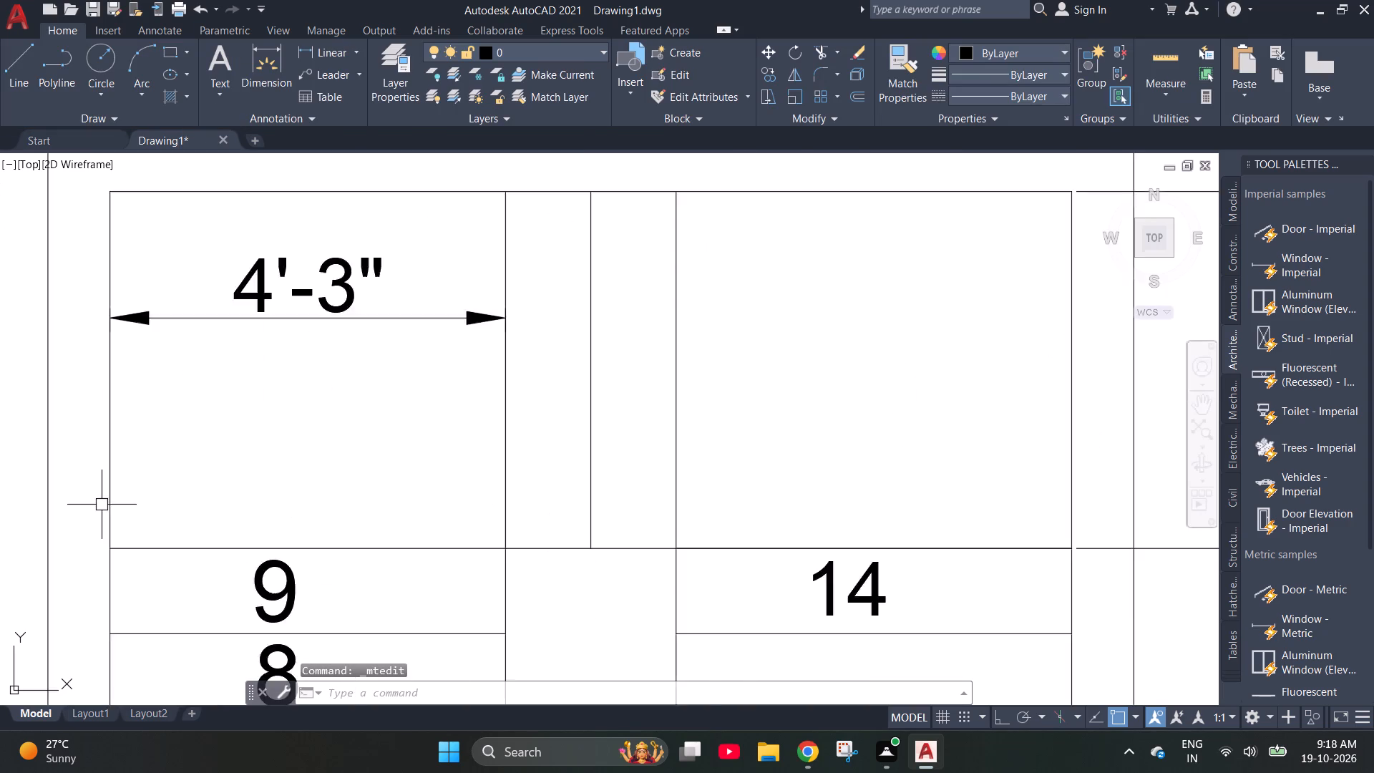
scroll(102, 505, "up", 1)
key("ctrl+v")
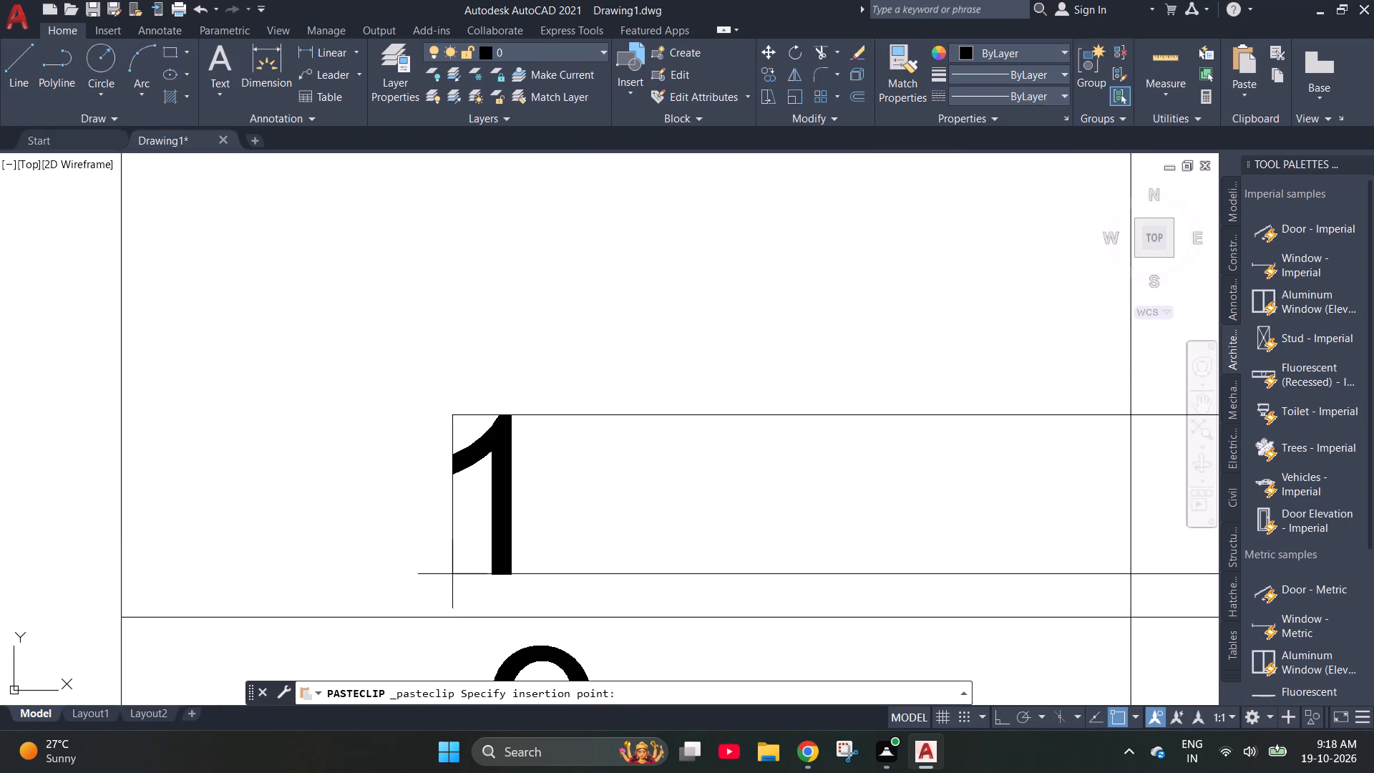
scroll(454, 573, "down", 1)
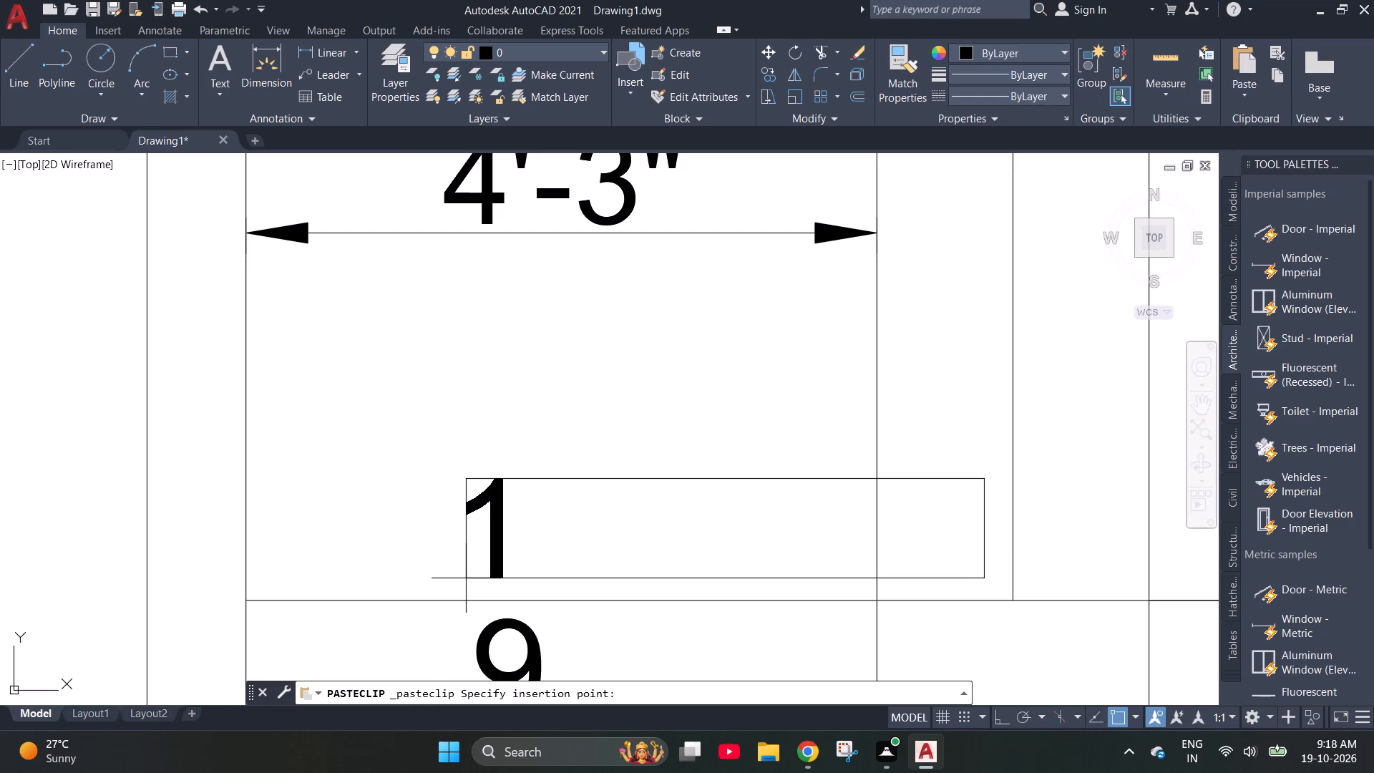
left_click(466, 578)
triple_click(488, 517)
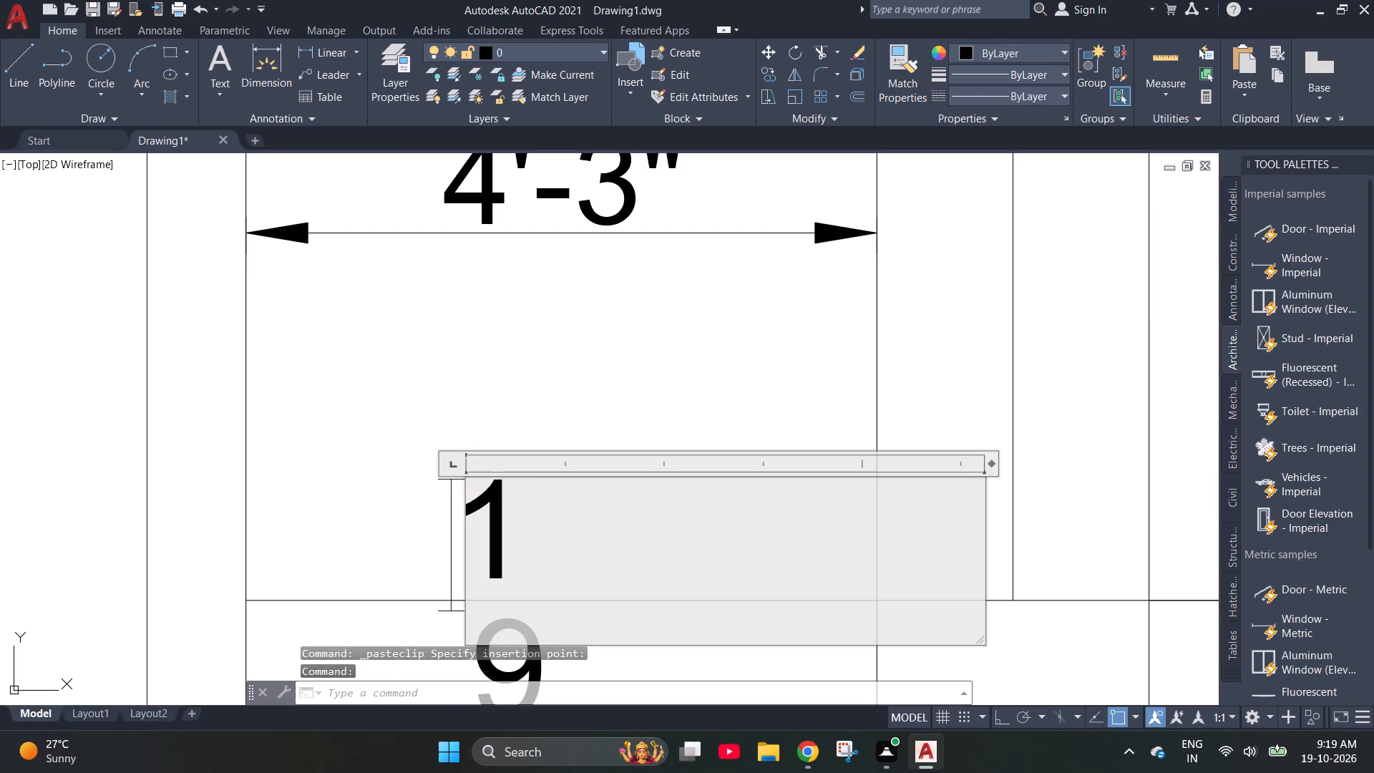
left_click(626, 502)
key("0")
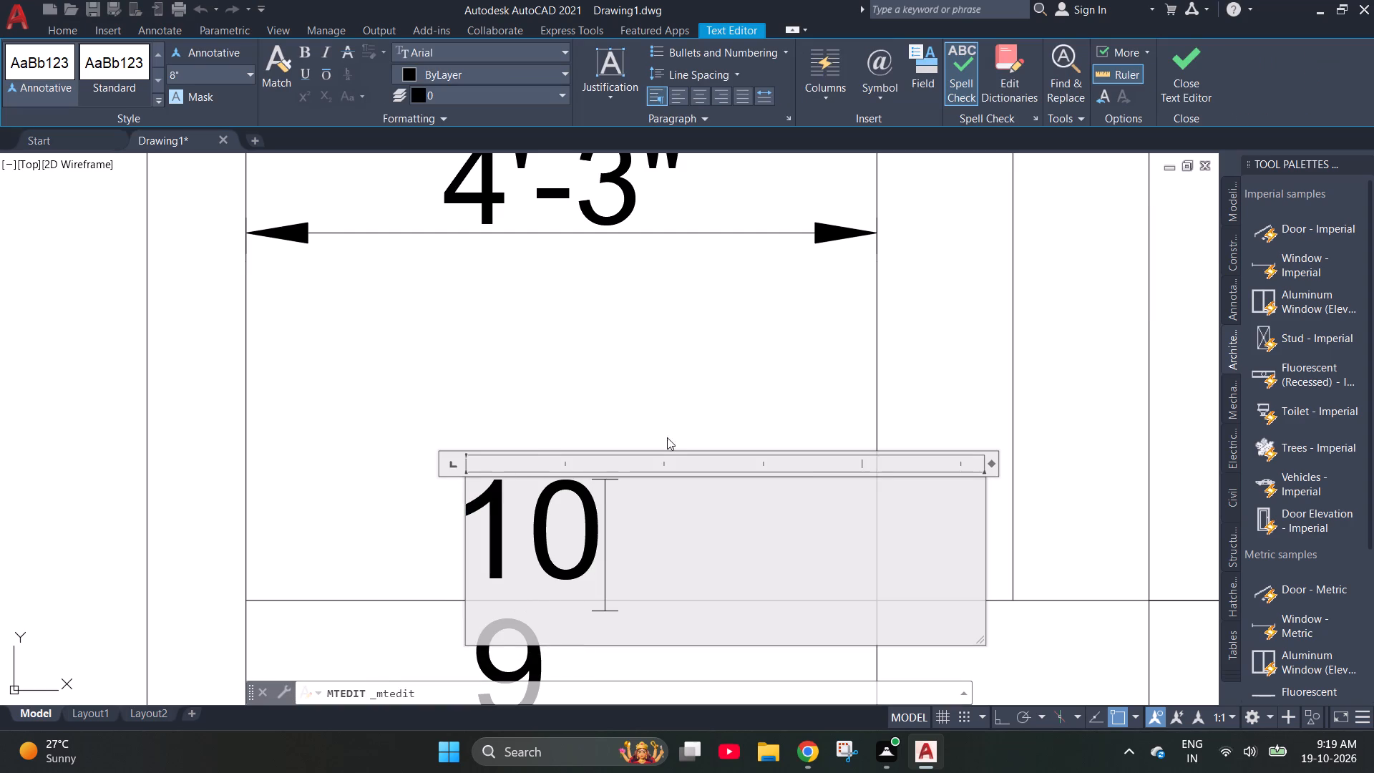
left_click(562, 336)
Move the "10" slightly up and to the left within the landing, clear of the line above the "9".
scroll(308, 422, "down", 2)
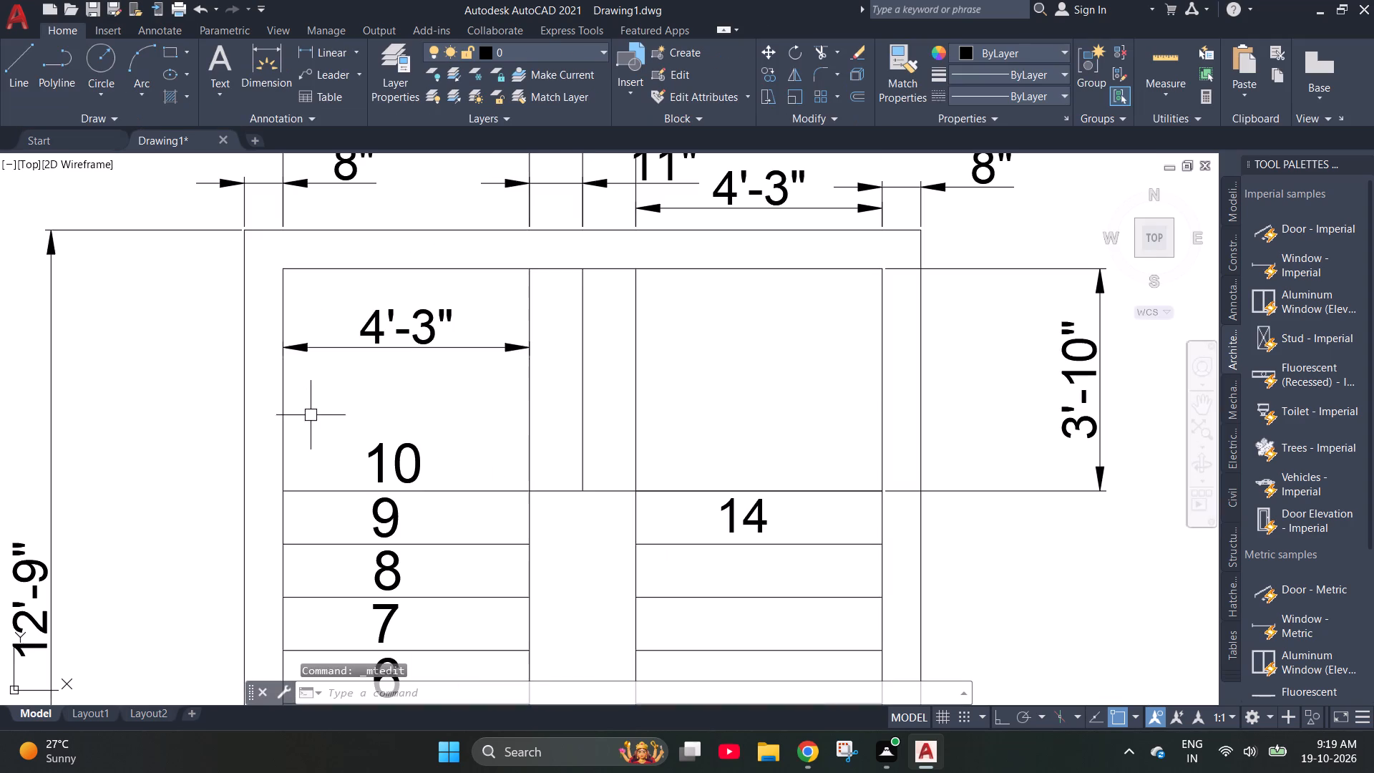
scroll(381, 457, "up", 3)
left_click(365, 429)
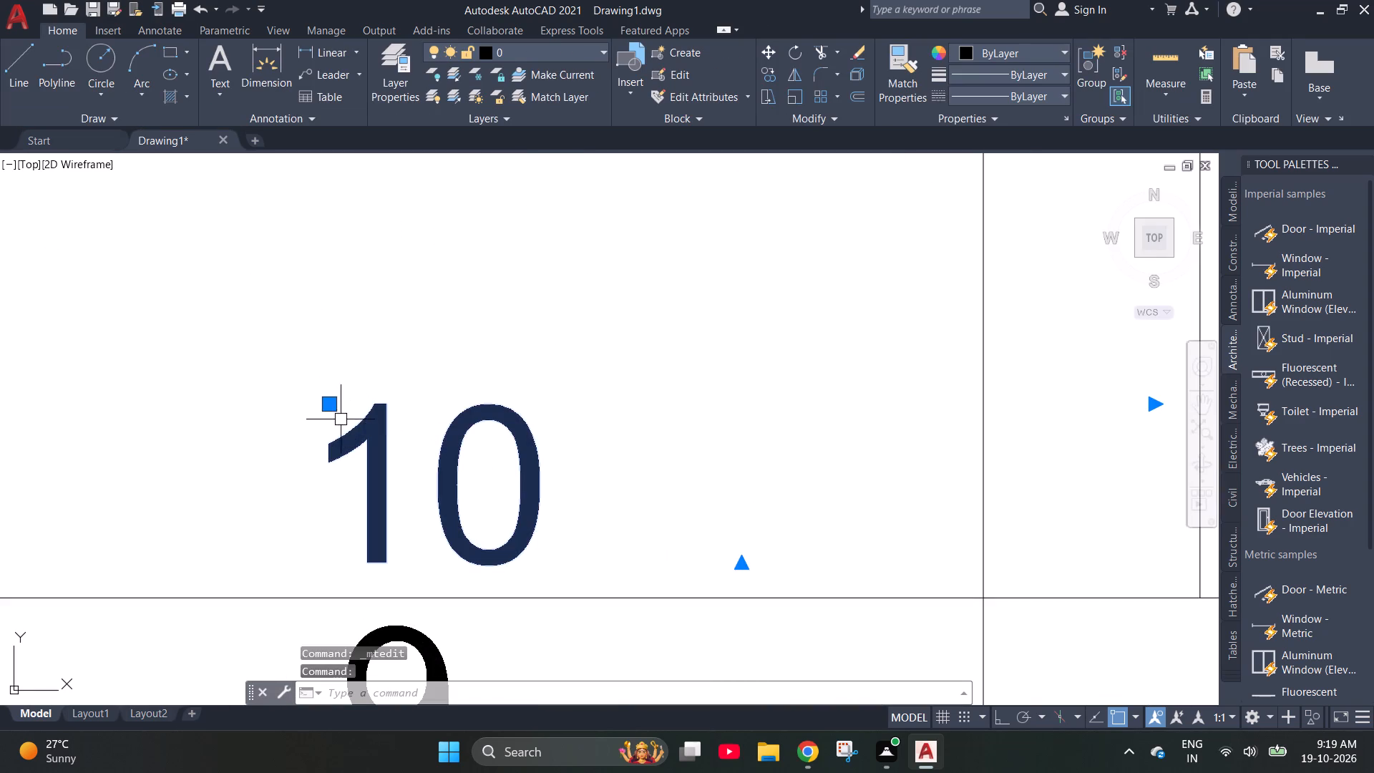
left_click(333, 406)
left_click(315, 381)
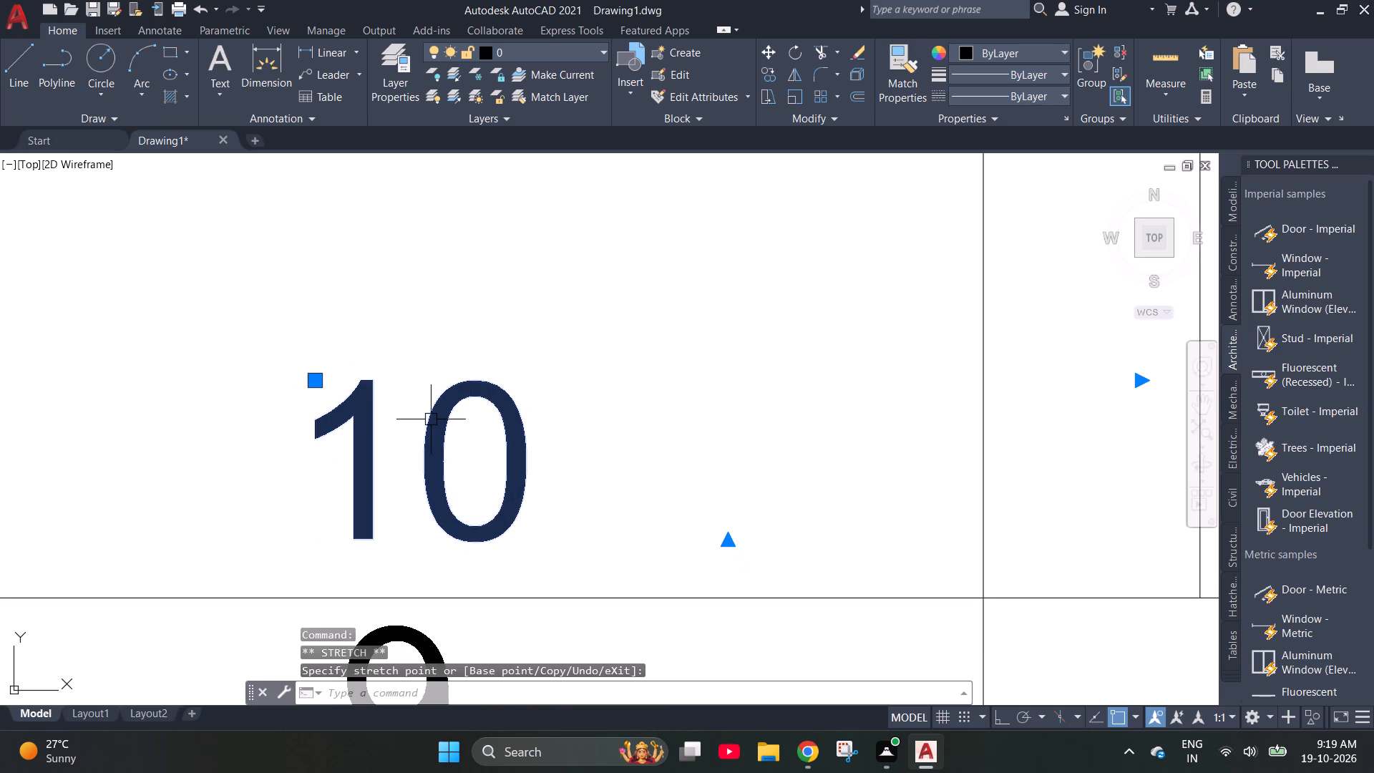
key("Escape")
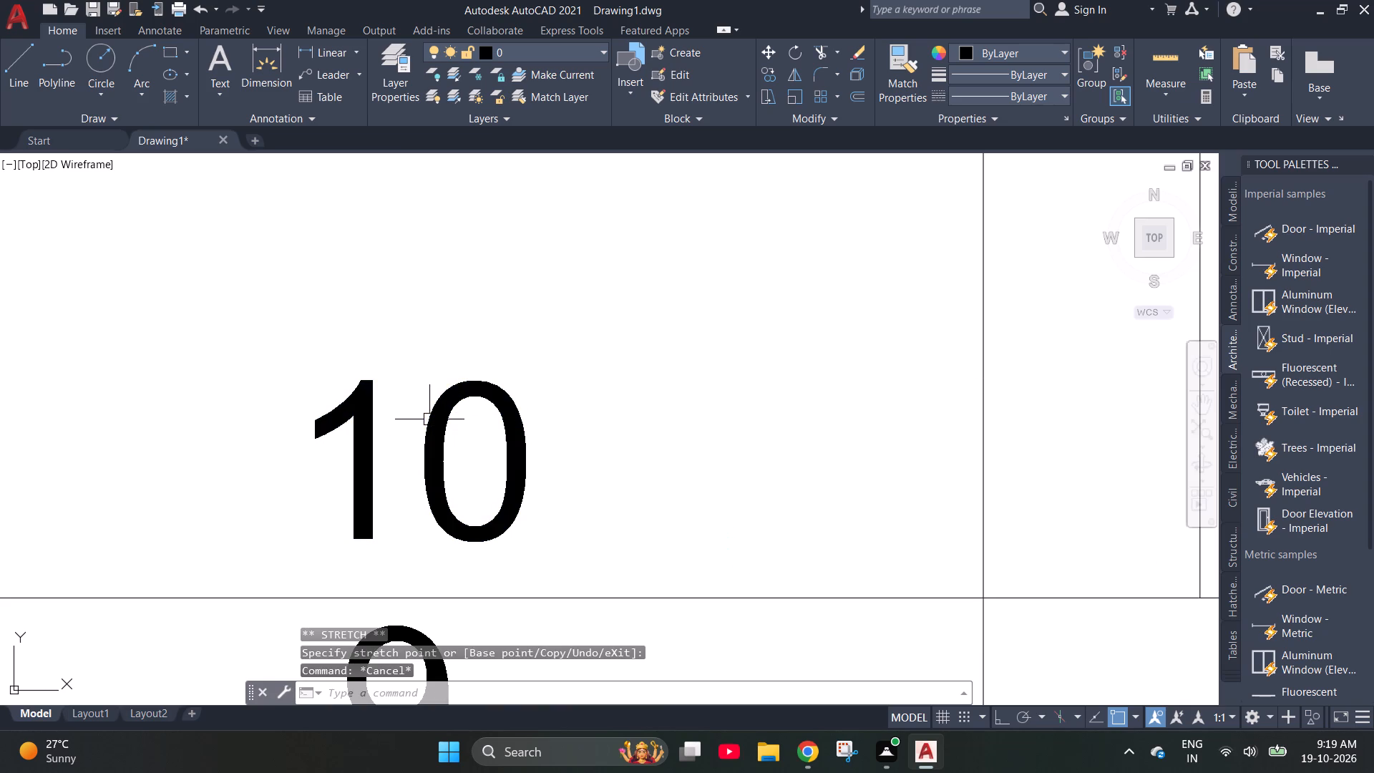
Paste a copy of the "1" into the narrow landing section beside the 4'-3" dimension and change it to "11".
scroll(429, 419, "down", 2)
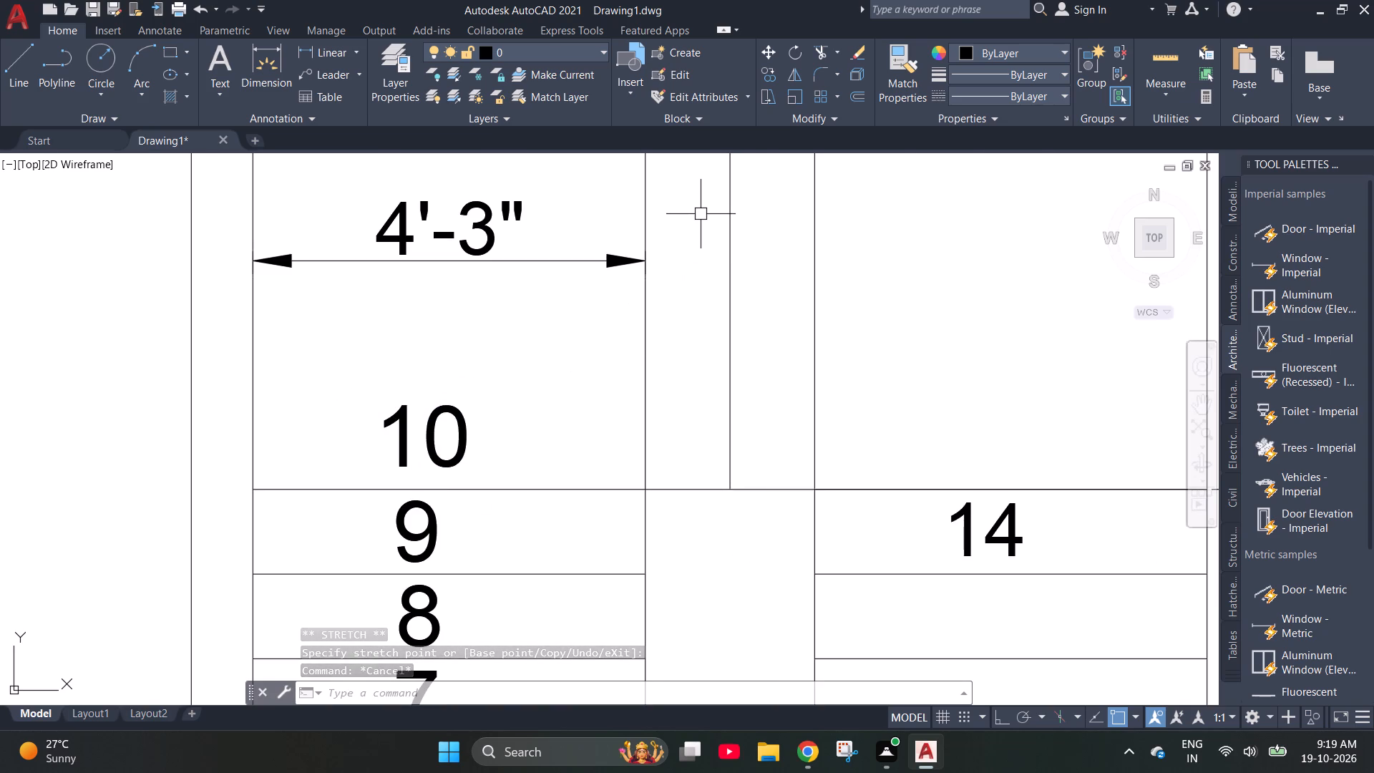
scroll(731, 422, "down", 1)
scroll(716, 278, "up", 2)
scroll(672, 409, "down", 1)
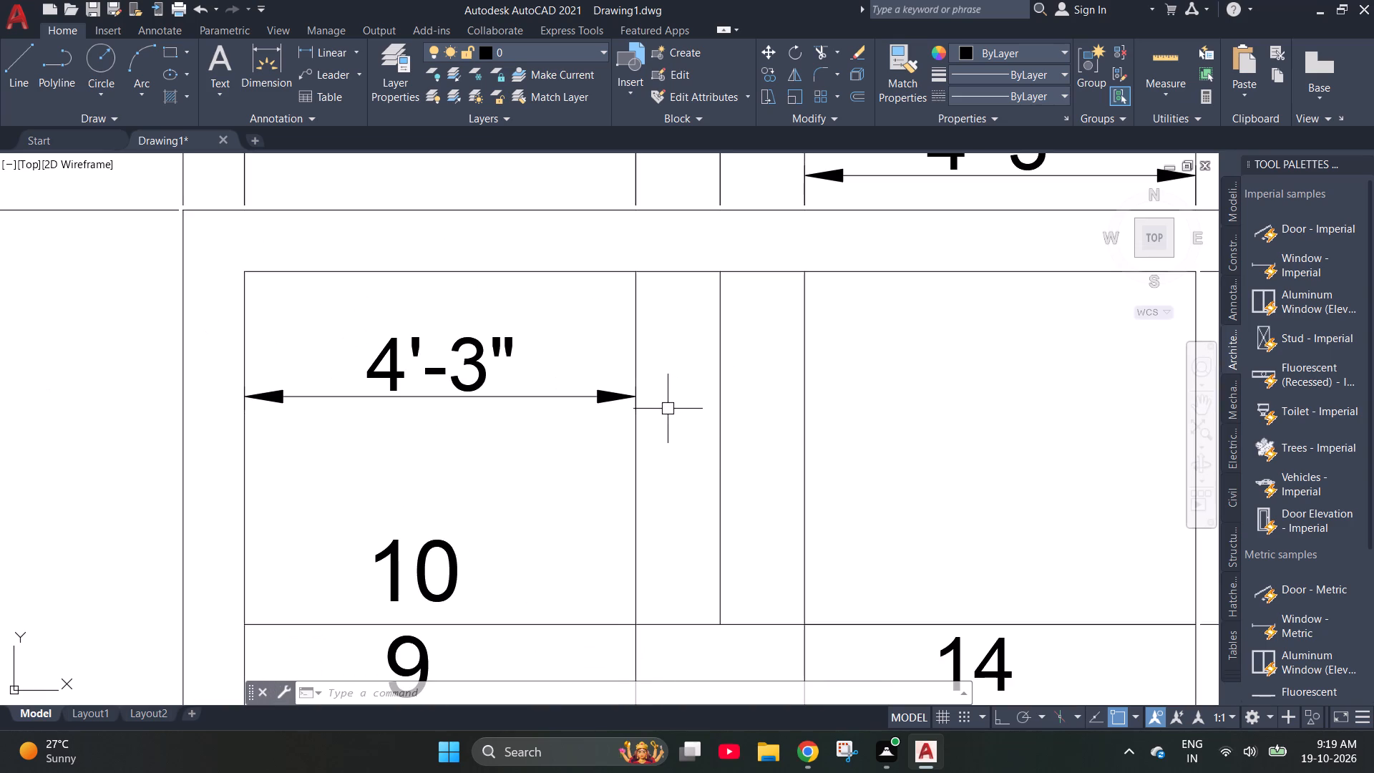
key("ctrl+v")
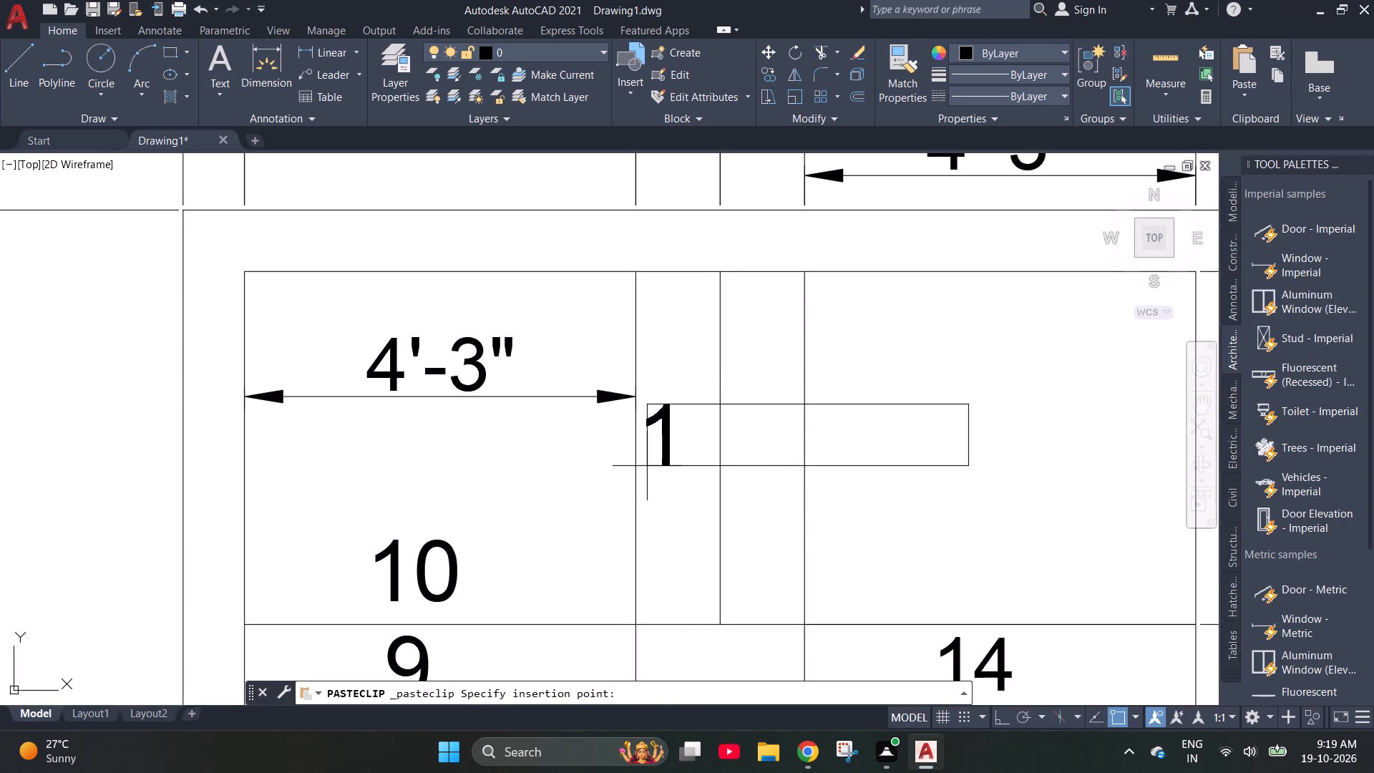
left_click(645, 466)
double_click(668, 433)
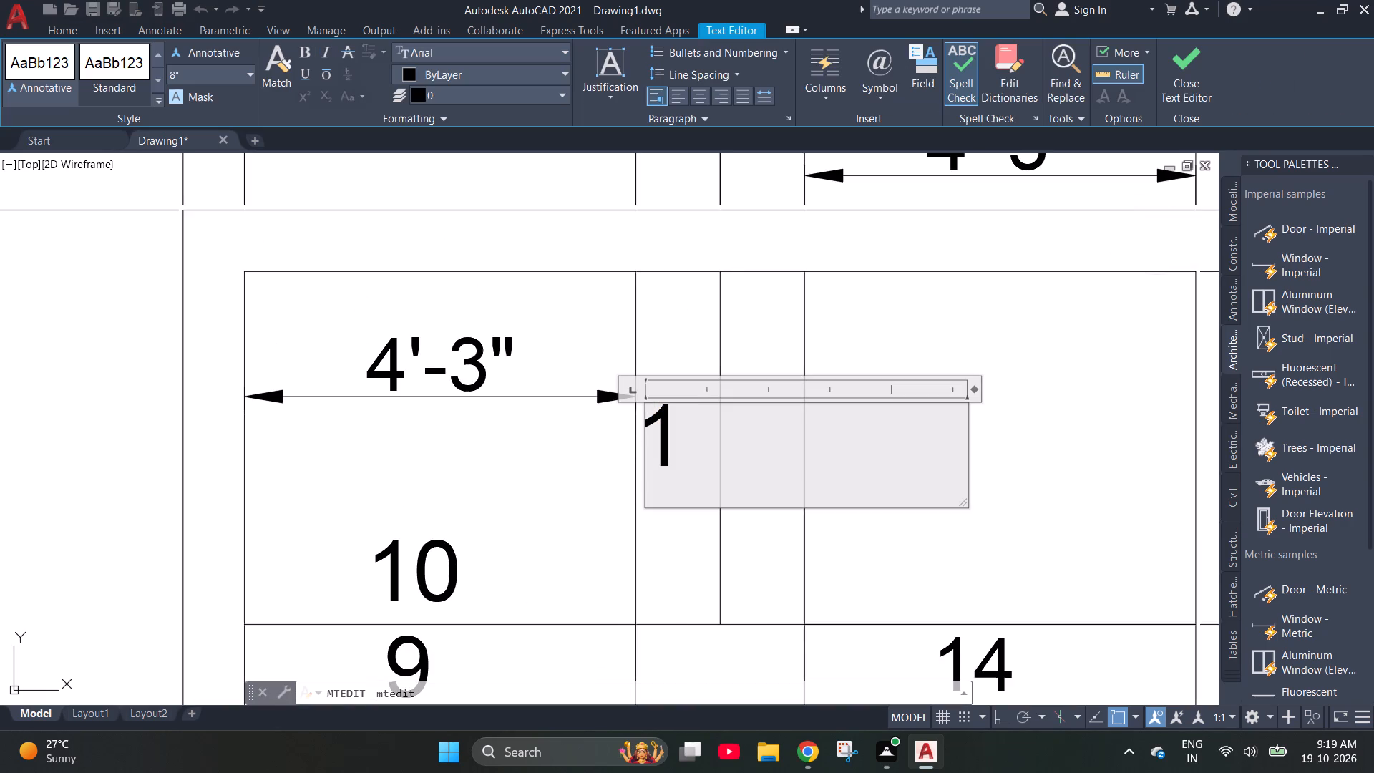
key("1")
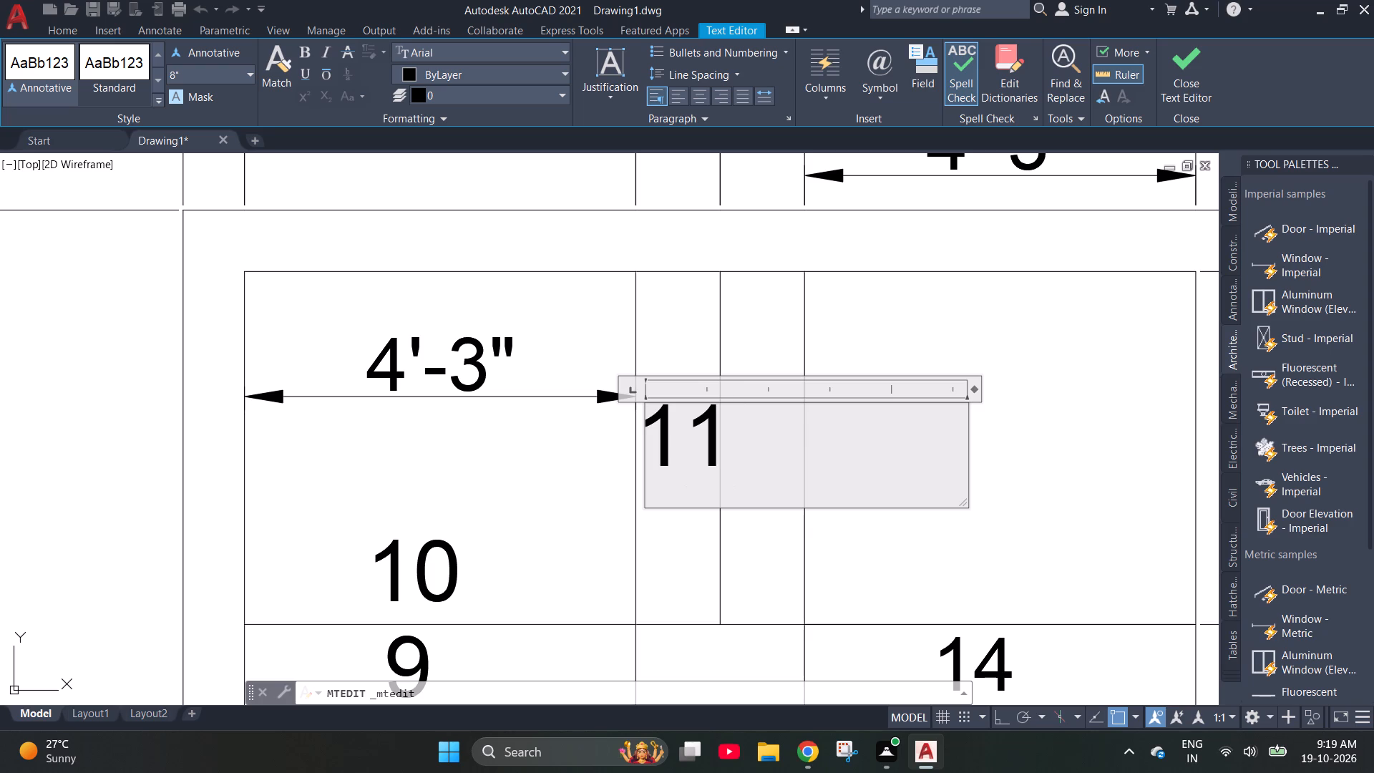
Set the text height of the "11" to 5".
left_click_drag(754, 451, 624, 451)
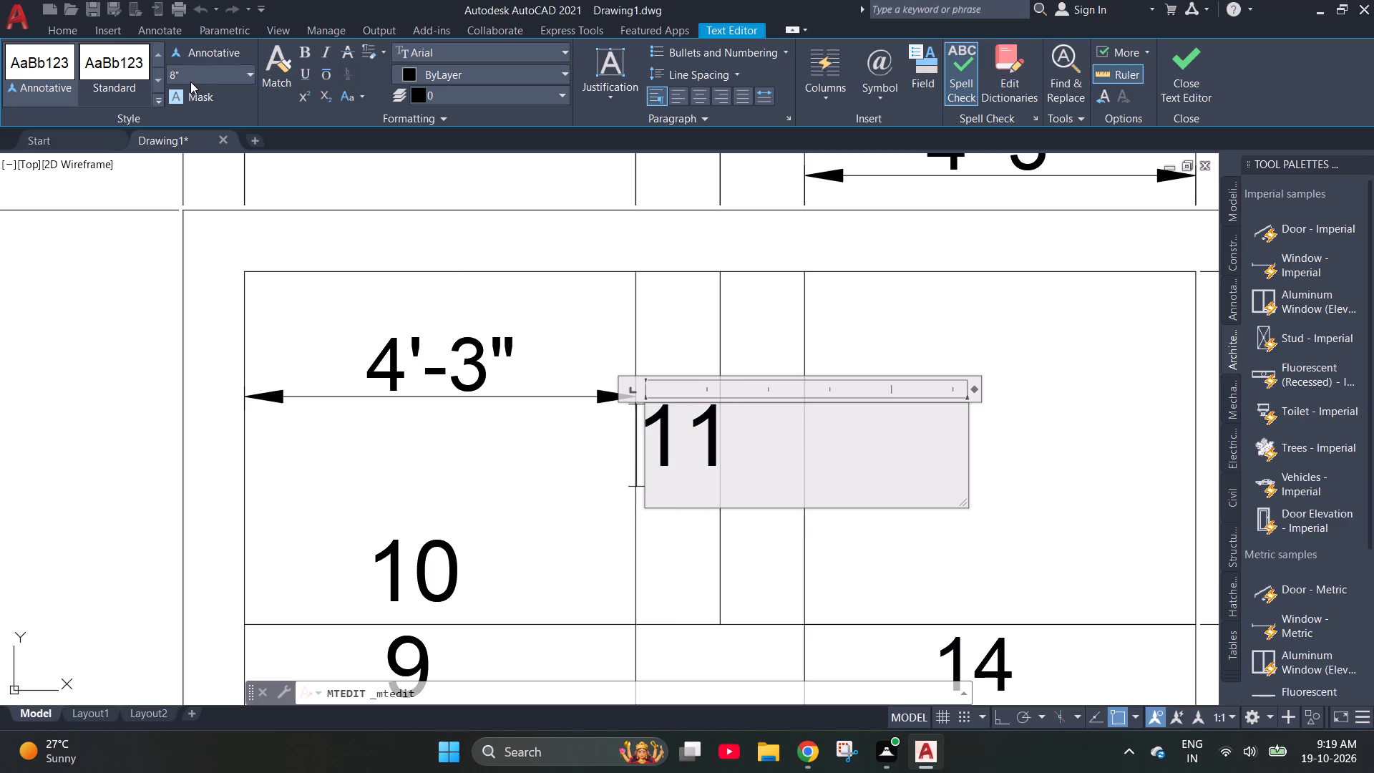
left_click(190, 73)
type("5\"")
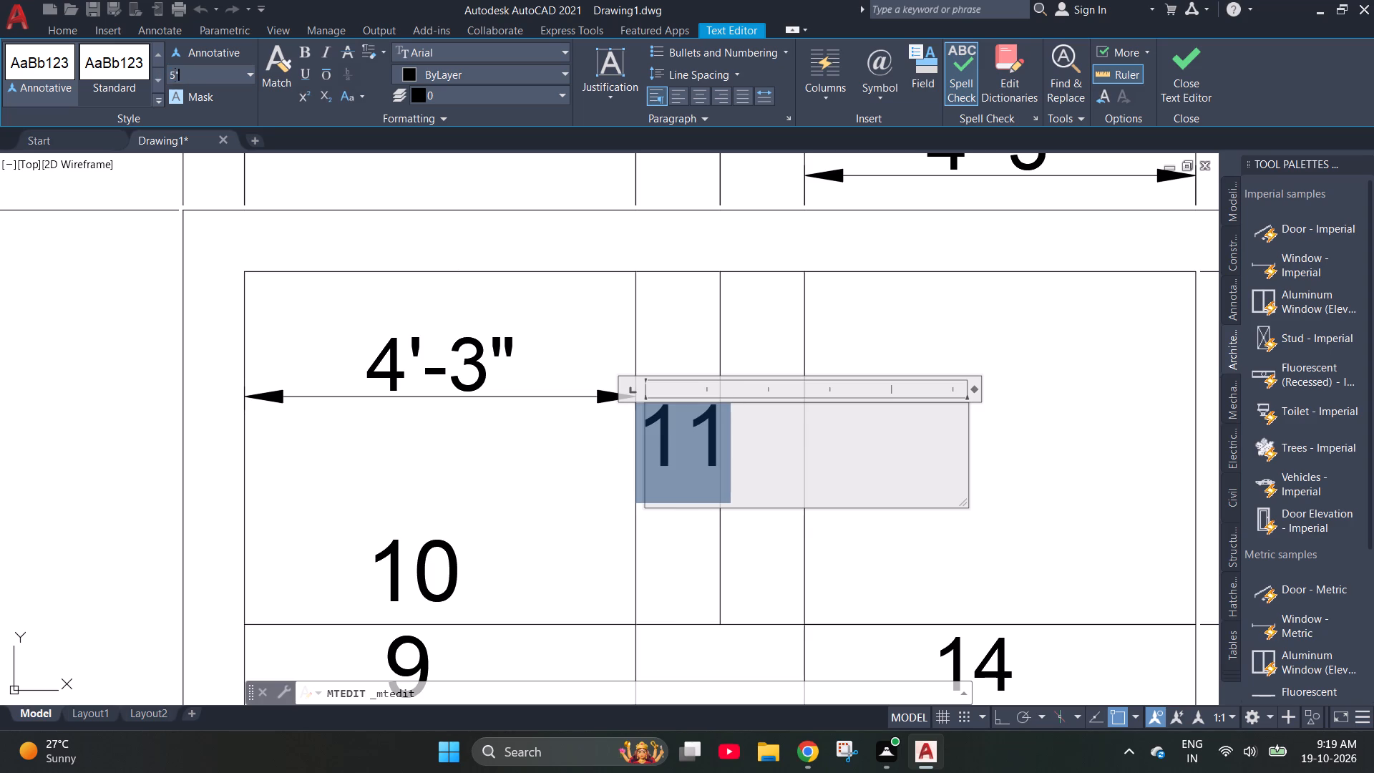
key("Return")
left_click(659, 323)
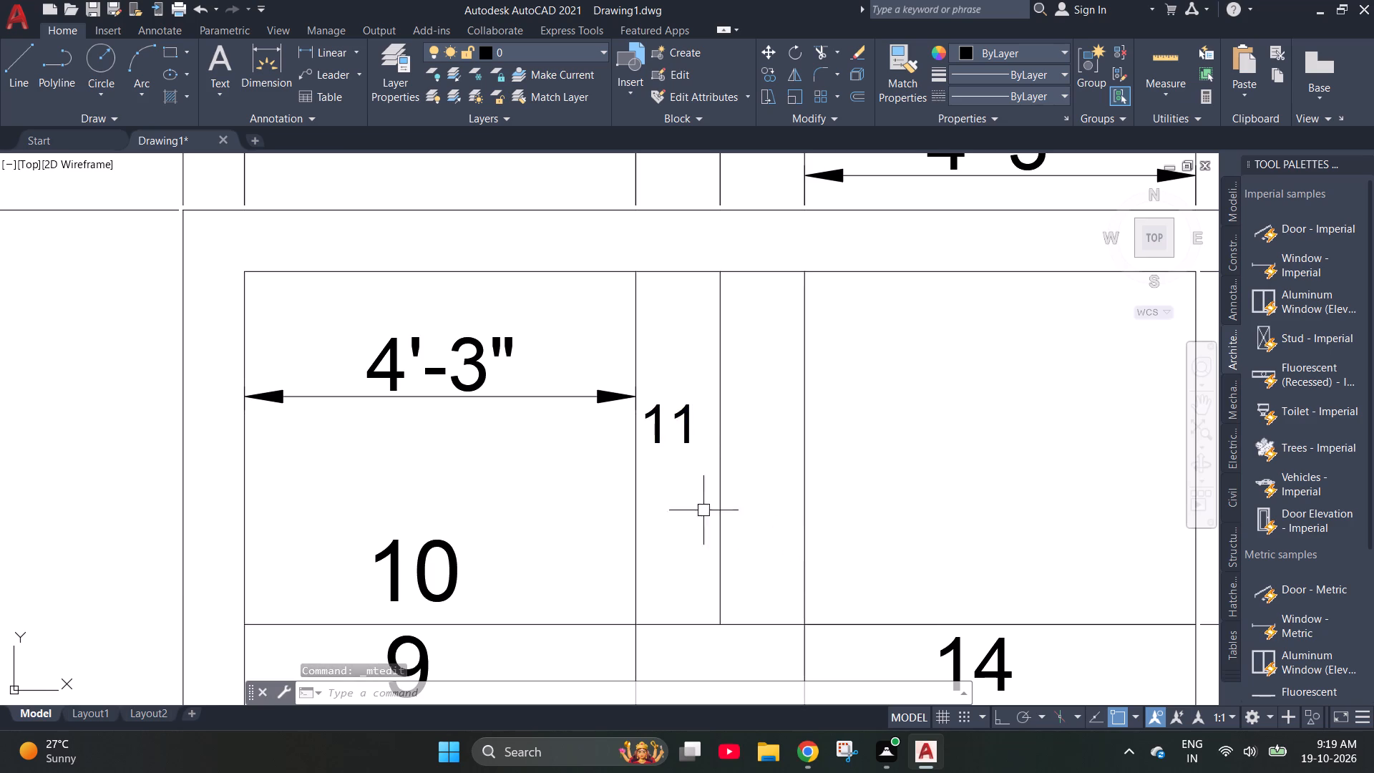
Copy the "11" into the adjacent narrow landing section and change the copy to "12".
scroll(673, 421, "up", 2)
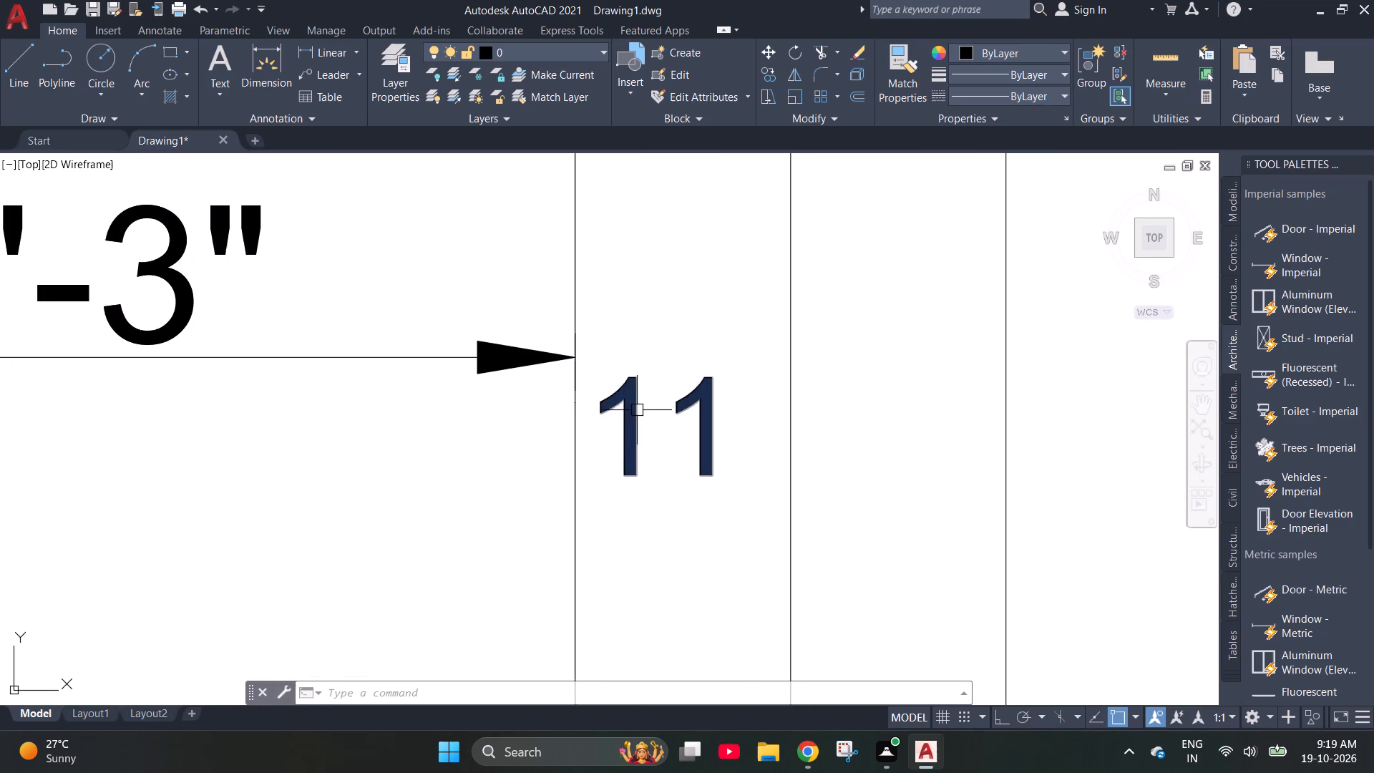
left_click(696, 404)
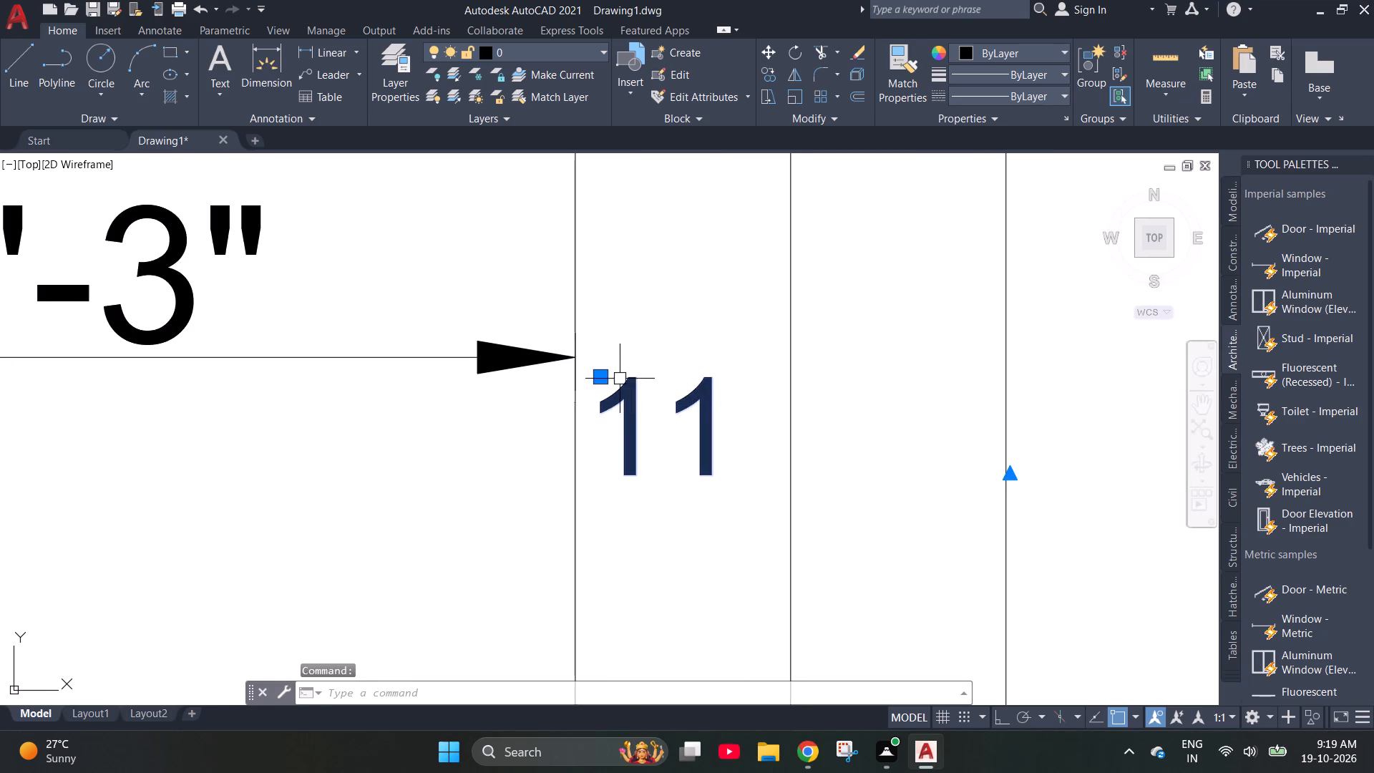
key("ctrl+c")
key("ctrl+v")
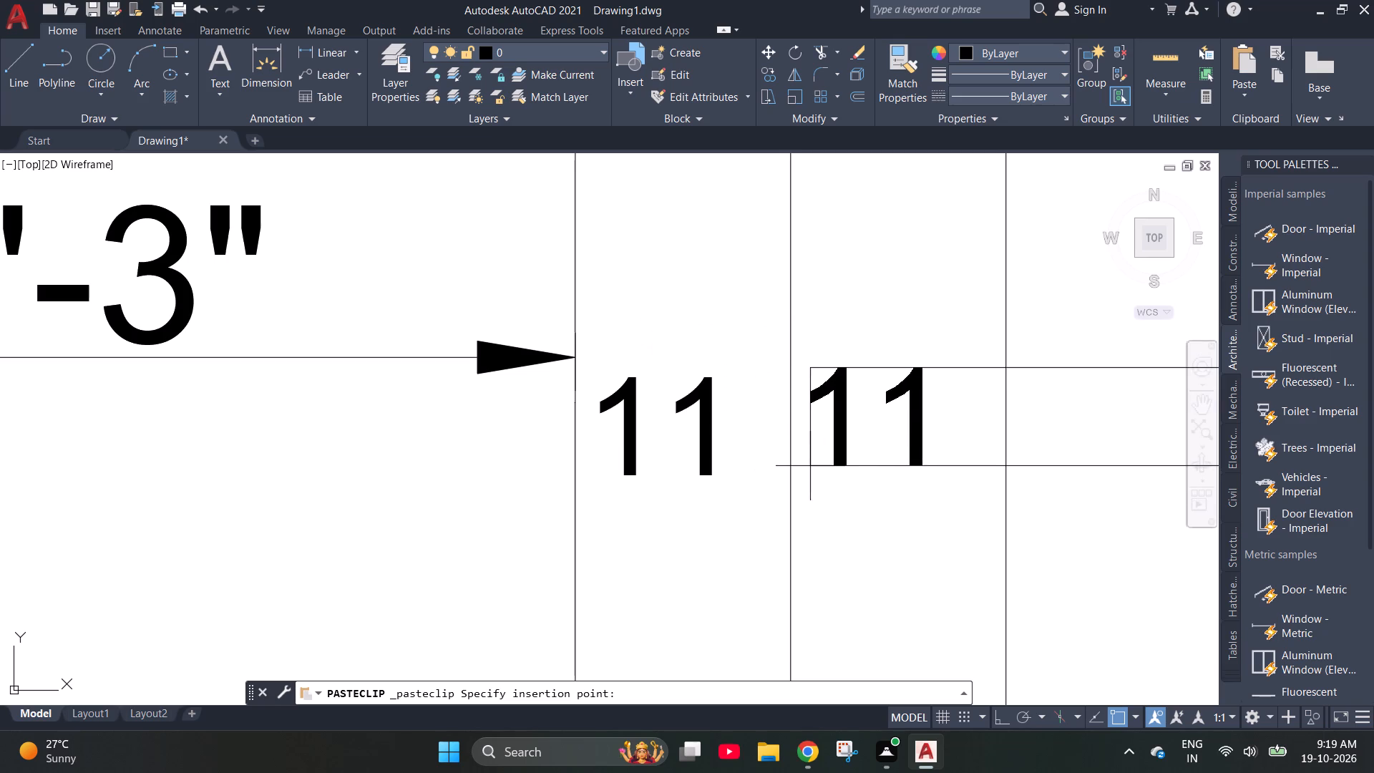
left_click(825, 467)
double_click(935, 423)
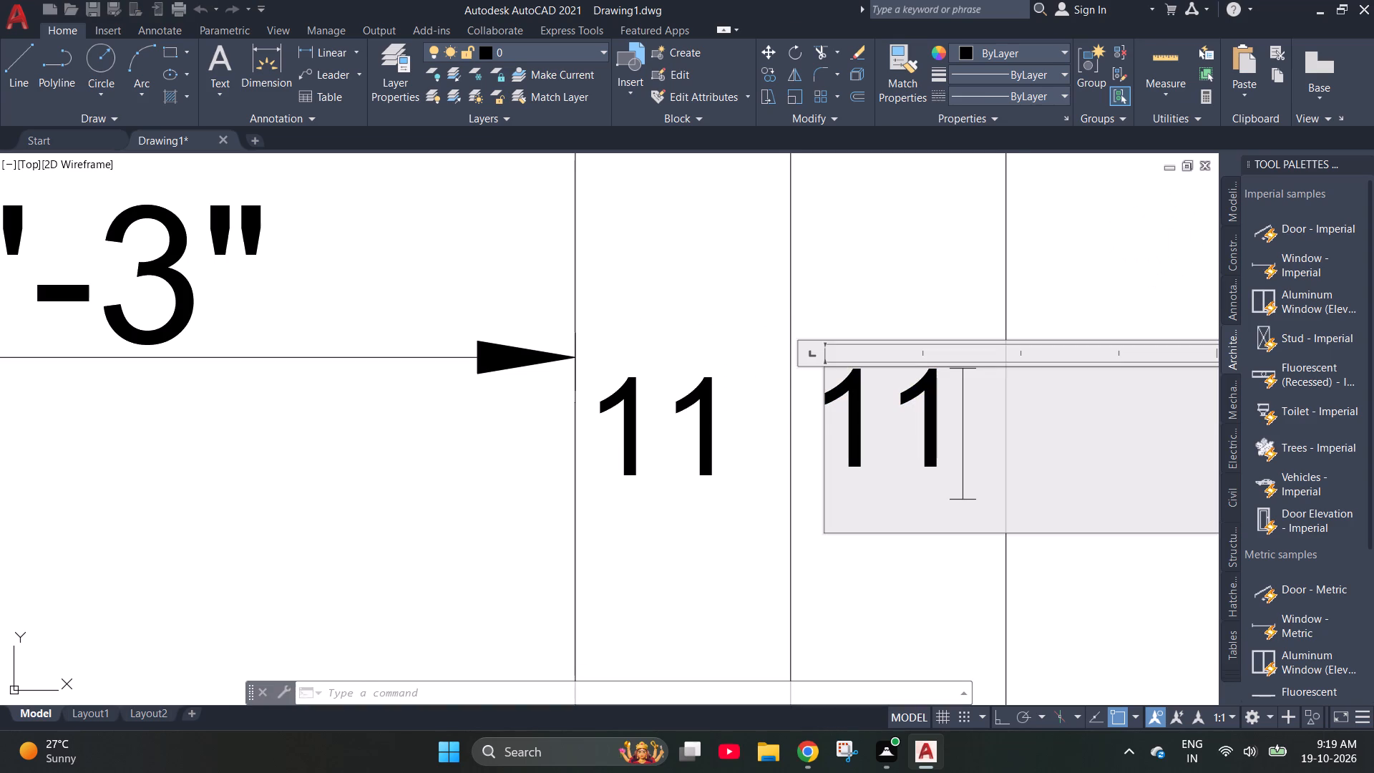
key("BackSpace")
key("2")
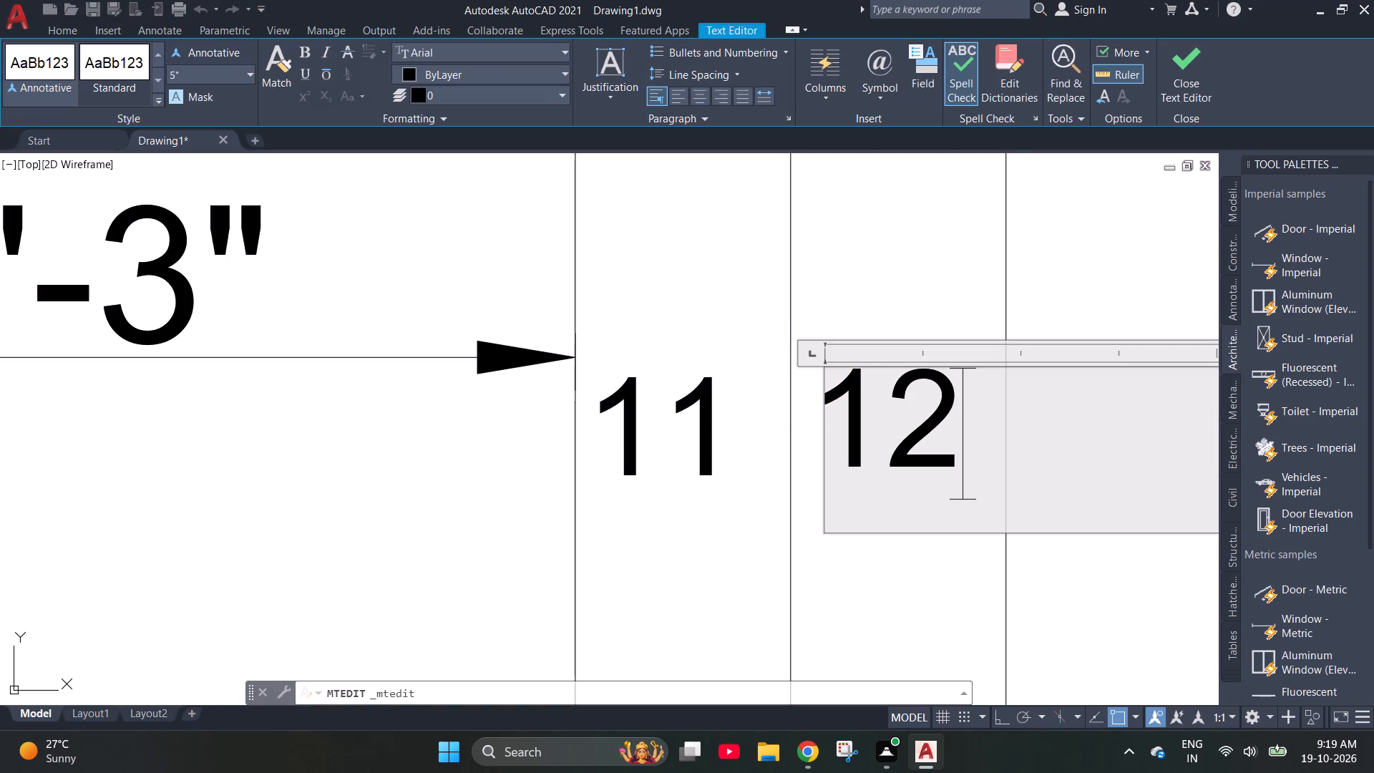
left_click(879, 245)
Paste another copy of the "11" into the wide landing section above the "14" and change it to "13".
scroll(487, 323, "down", 3)
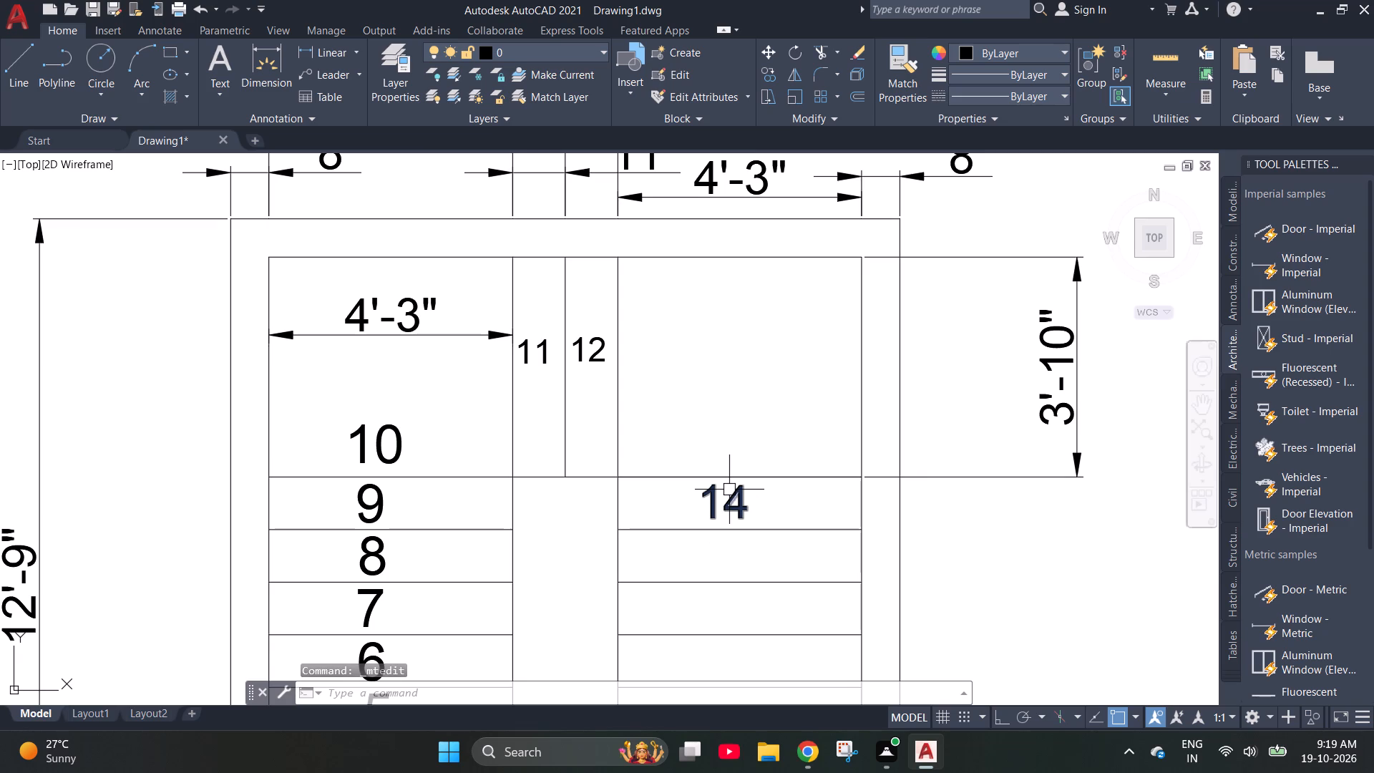
key("ctrl+v")
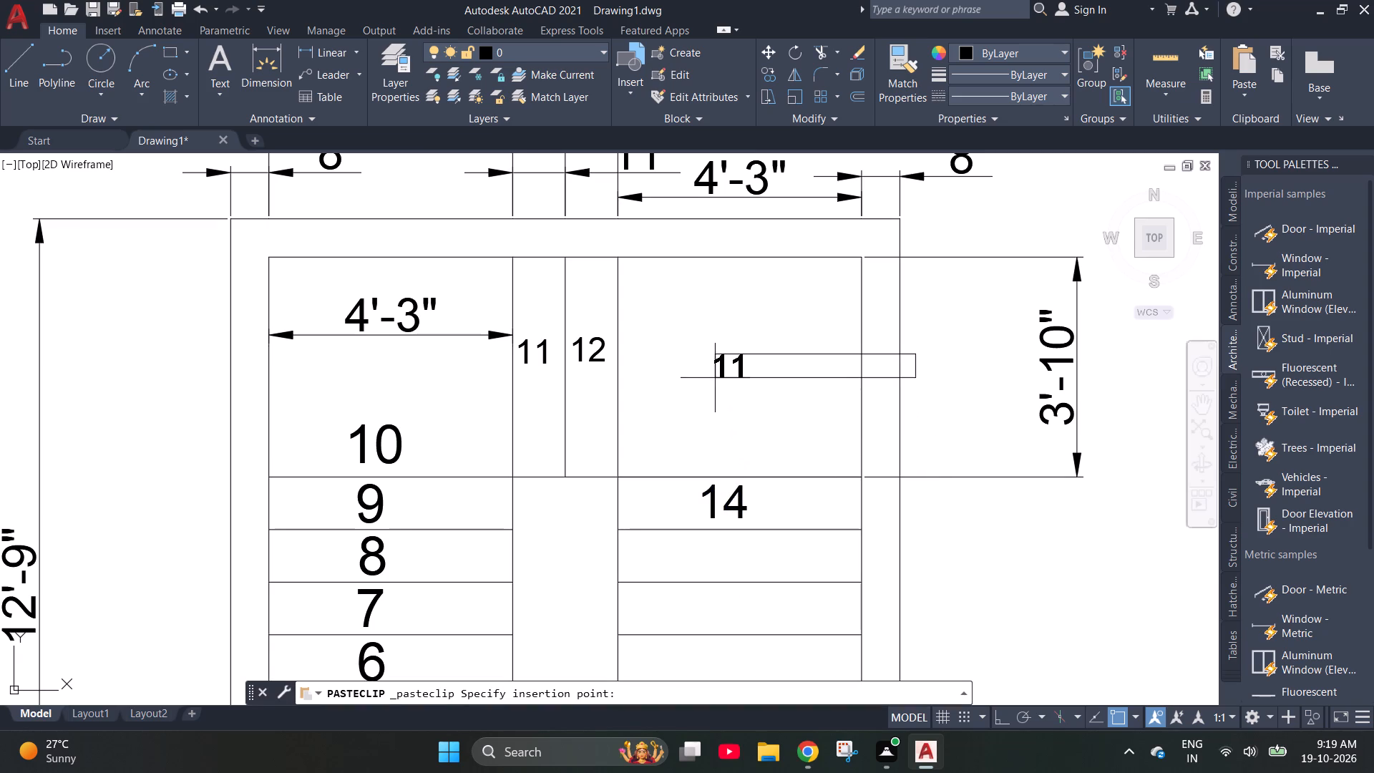
left_click(706, 363)
left_click(751, 354)
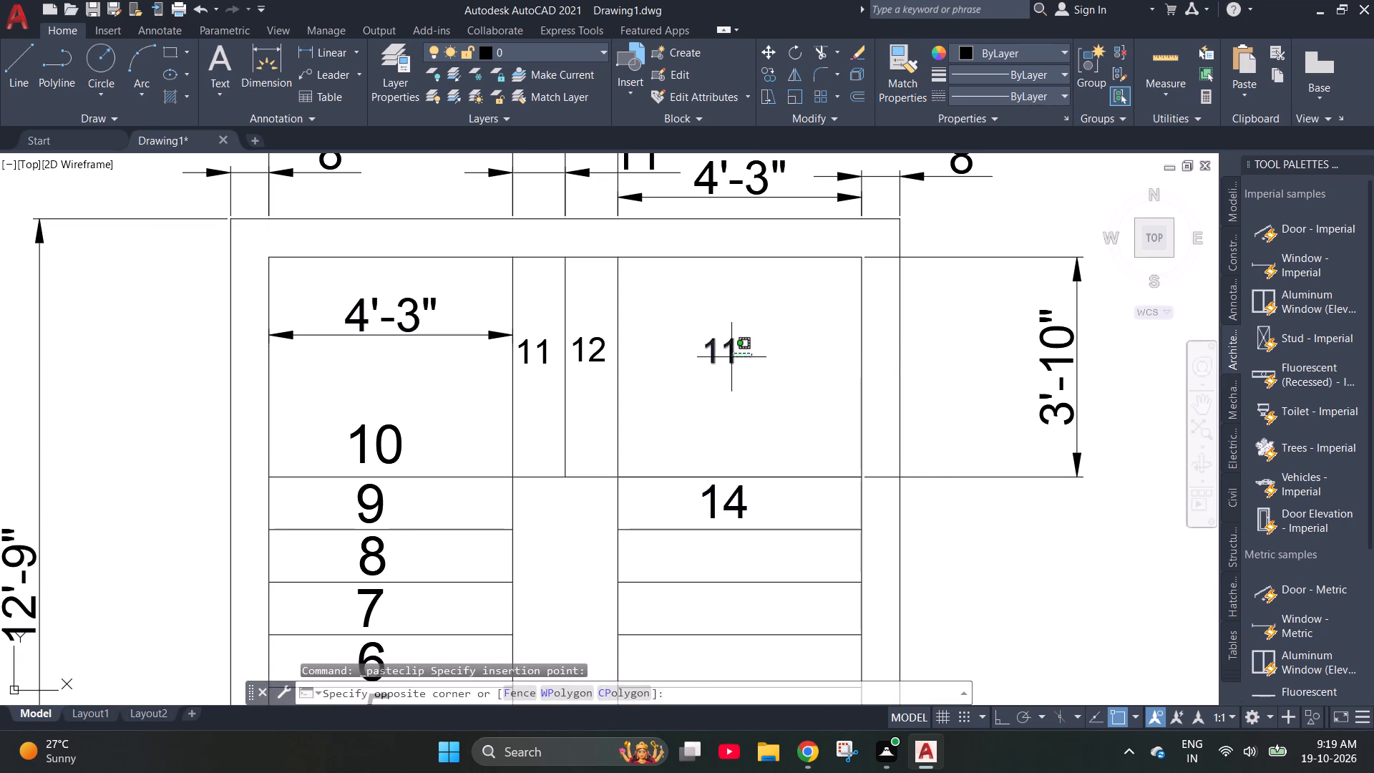
double_click(731, 357)
key("BackSpace")
key("3")
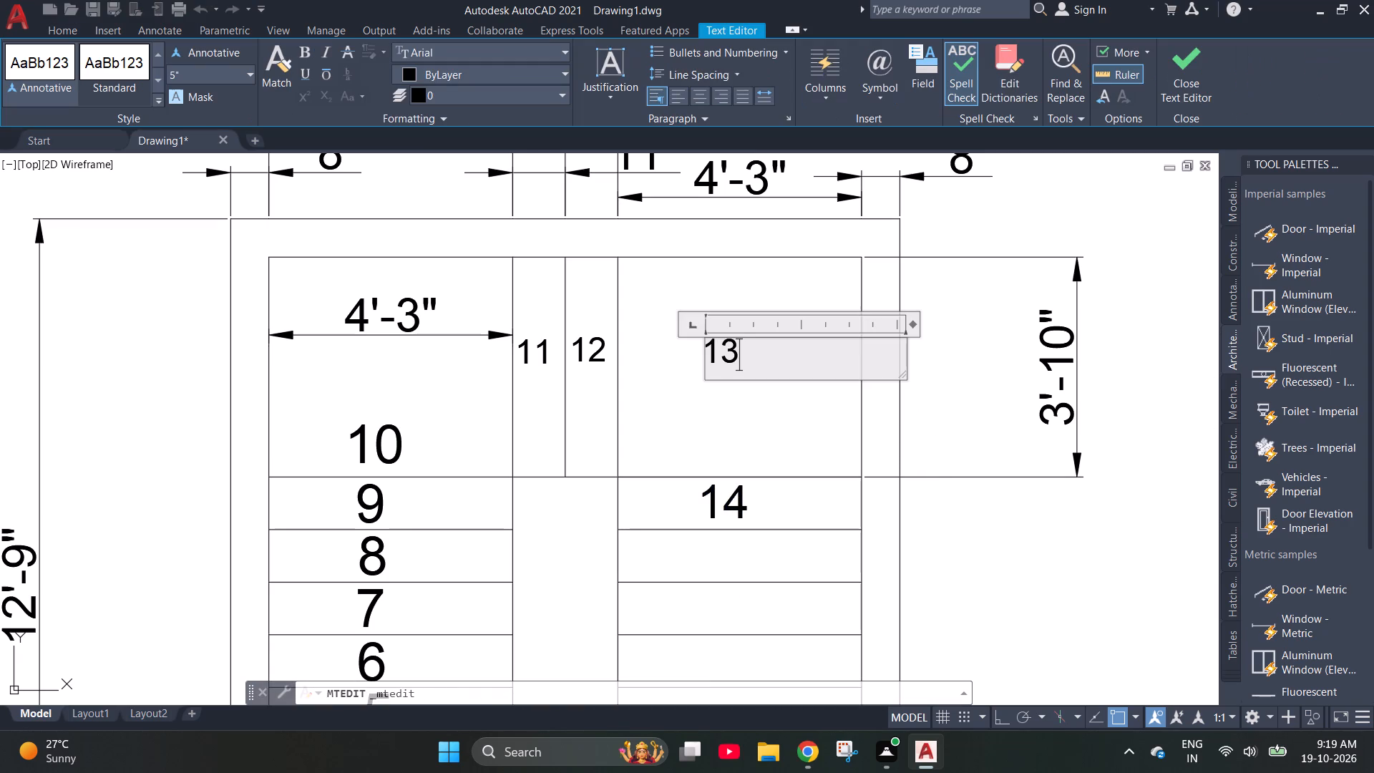
left_click(698, 452)
Paste a copy of the "11" into the right flight's tread just below the "14" and change it to "15".
scroll(695, 448, "down", 2)
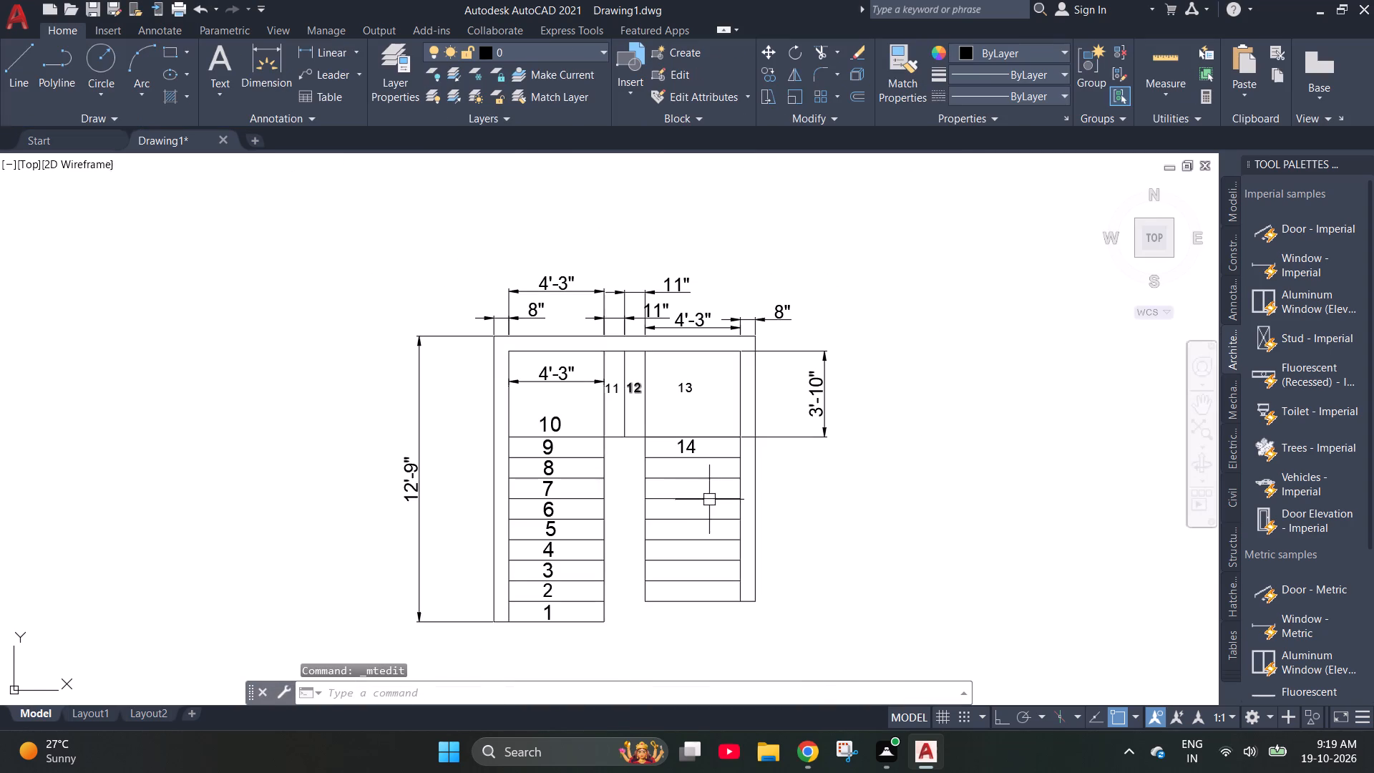
scroll(694, 484, "up", 2)
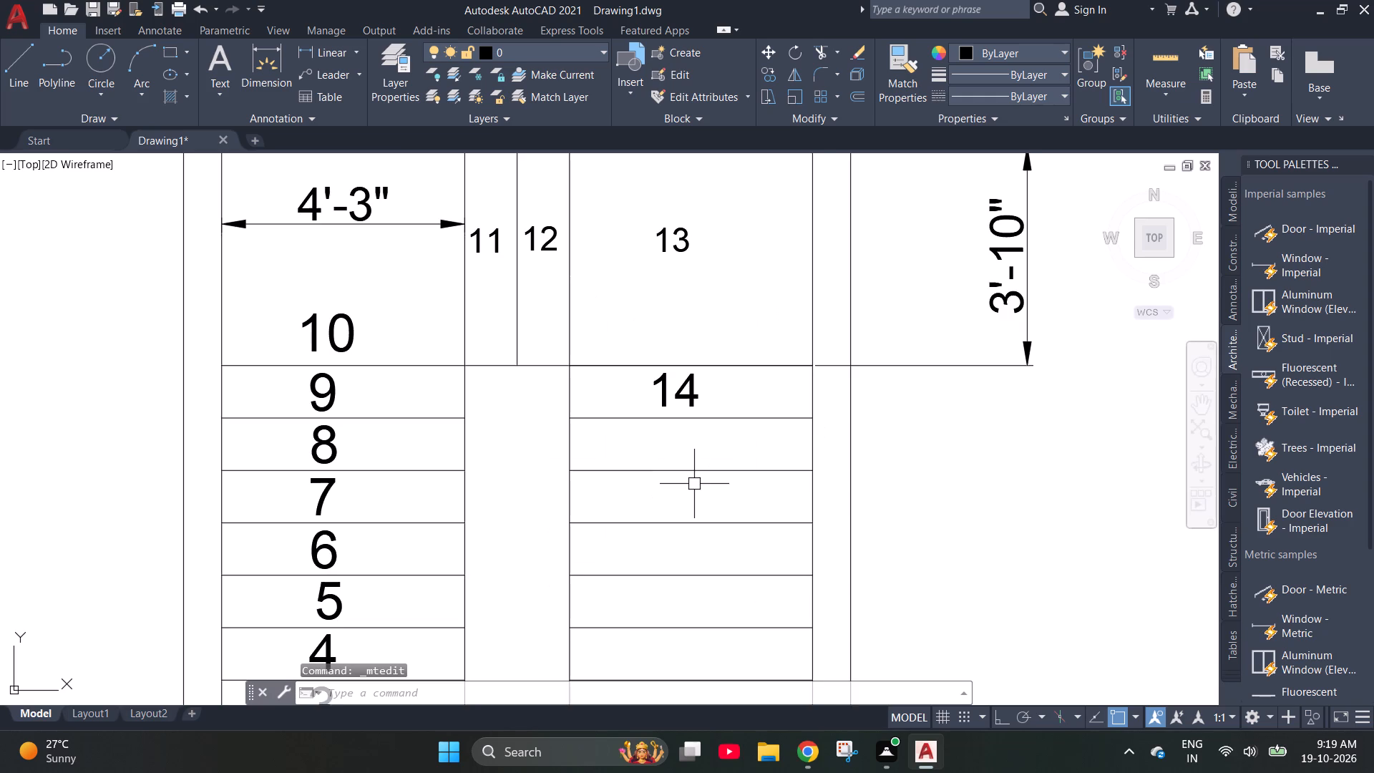
key("ctrl+v")
left_click(666, 459)
double_click(701, 448)
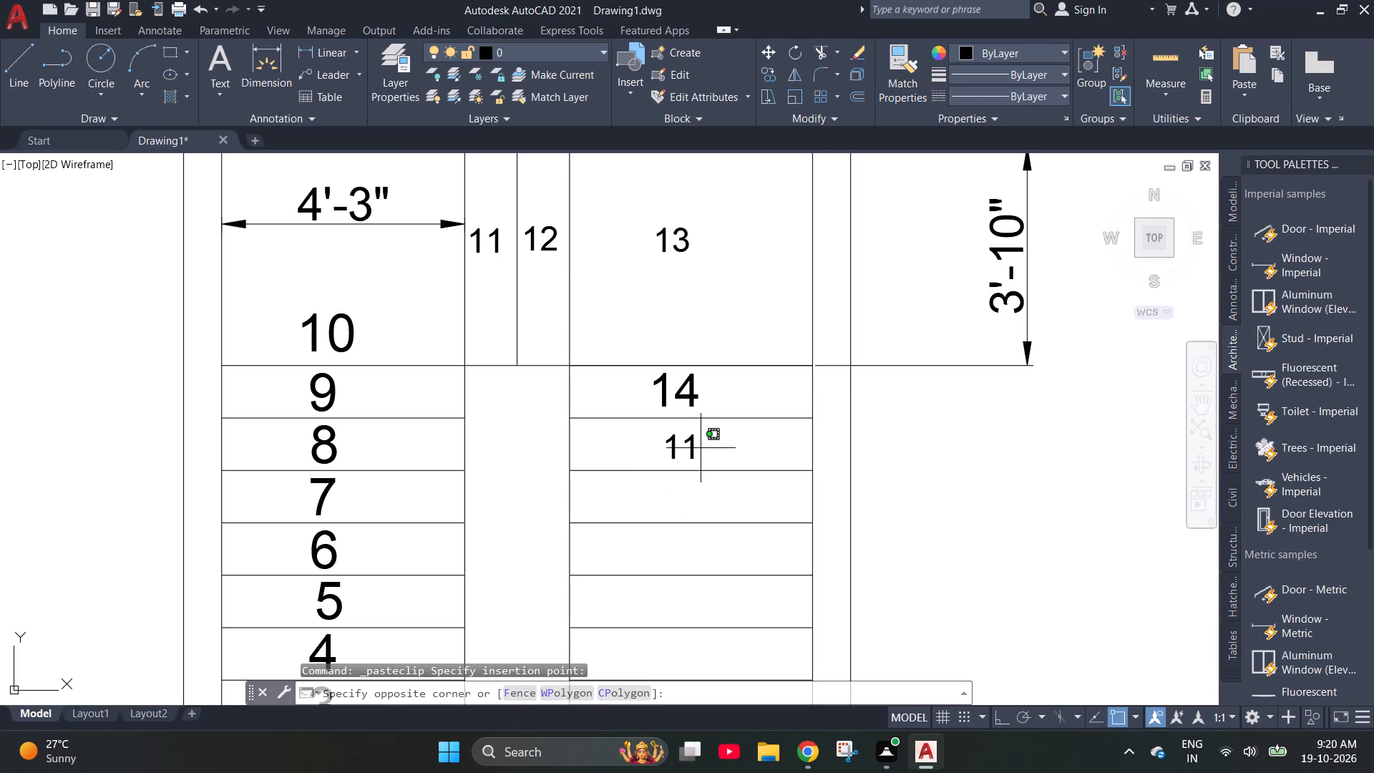
double_click(687, 450)
left_click(704, 447)
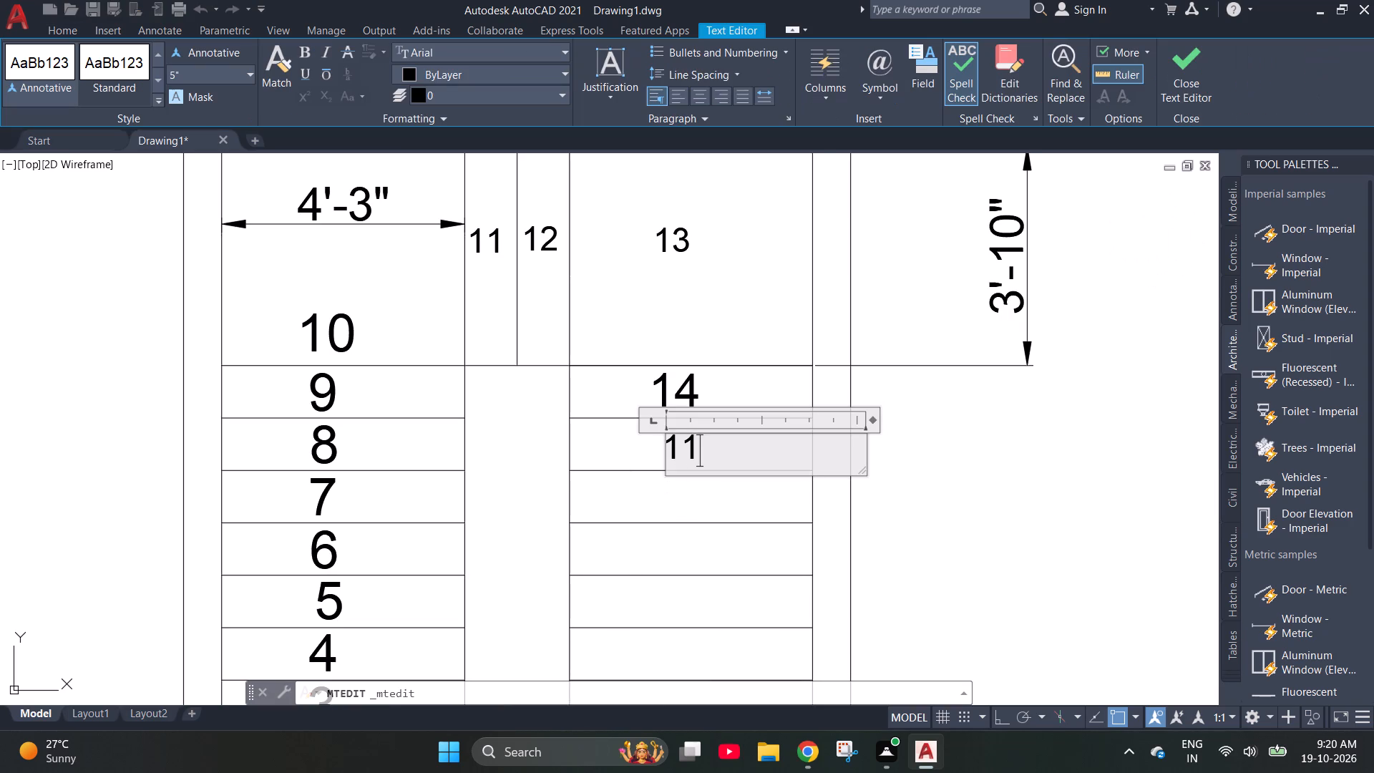
key("BackSpace")
key("5")
left_click(628, 445)
Paste a copy of the "11" into the right flight's tread just below the "15".
key("ctrl+v")
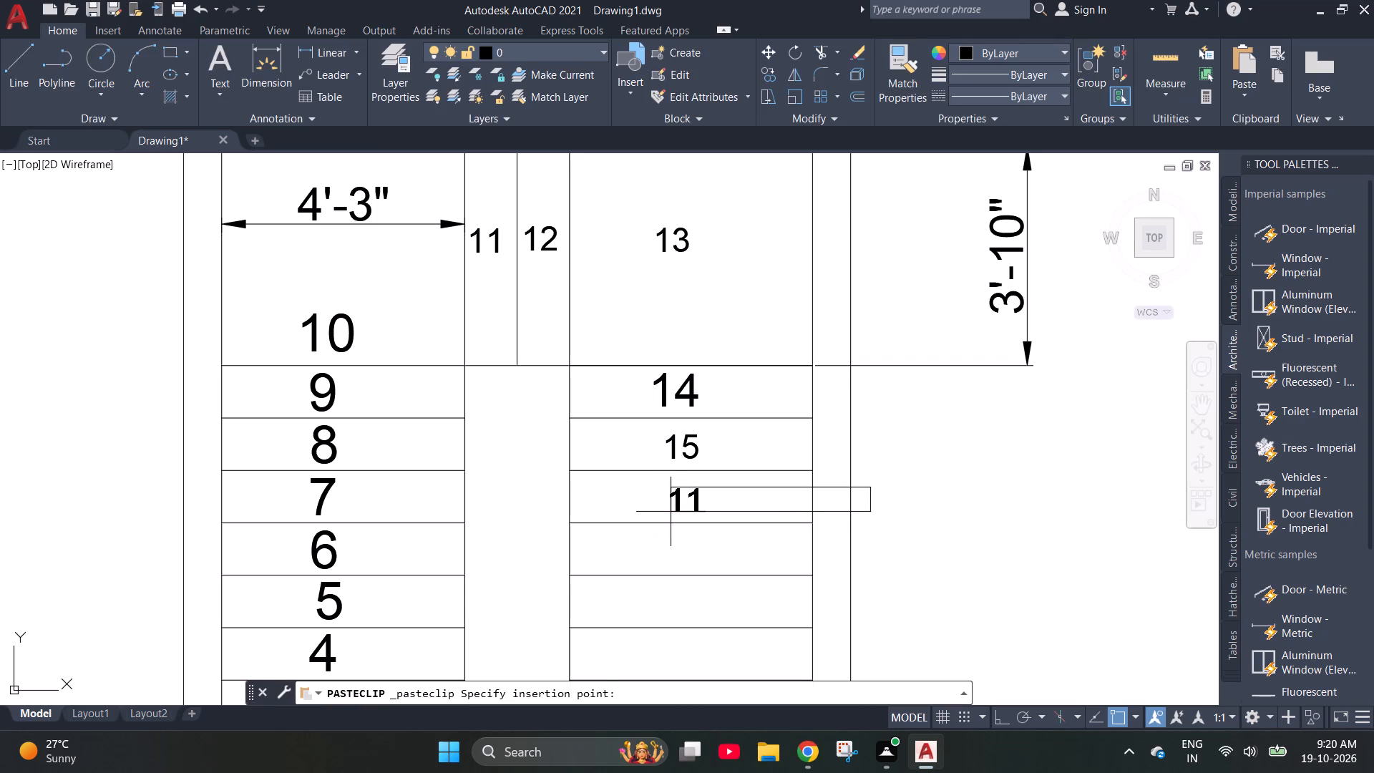
left_click(663, 512)
double_click(691, 506)
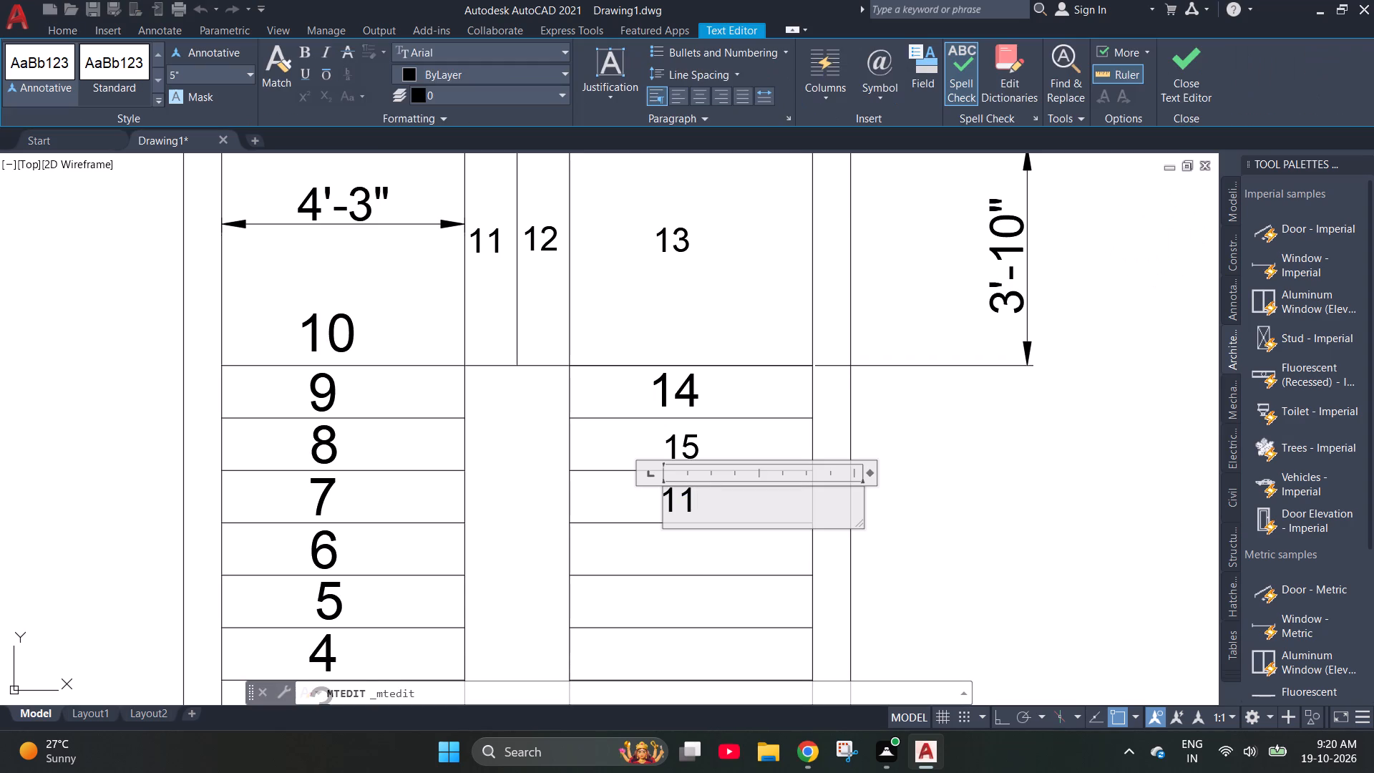
key("BackSpace")
key("Escape")
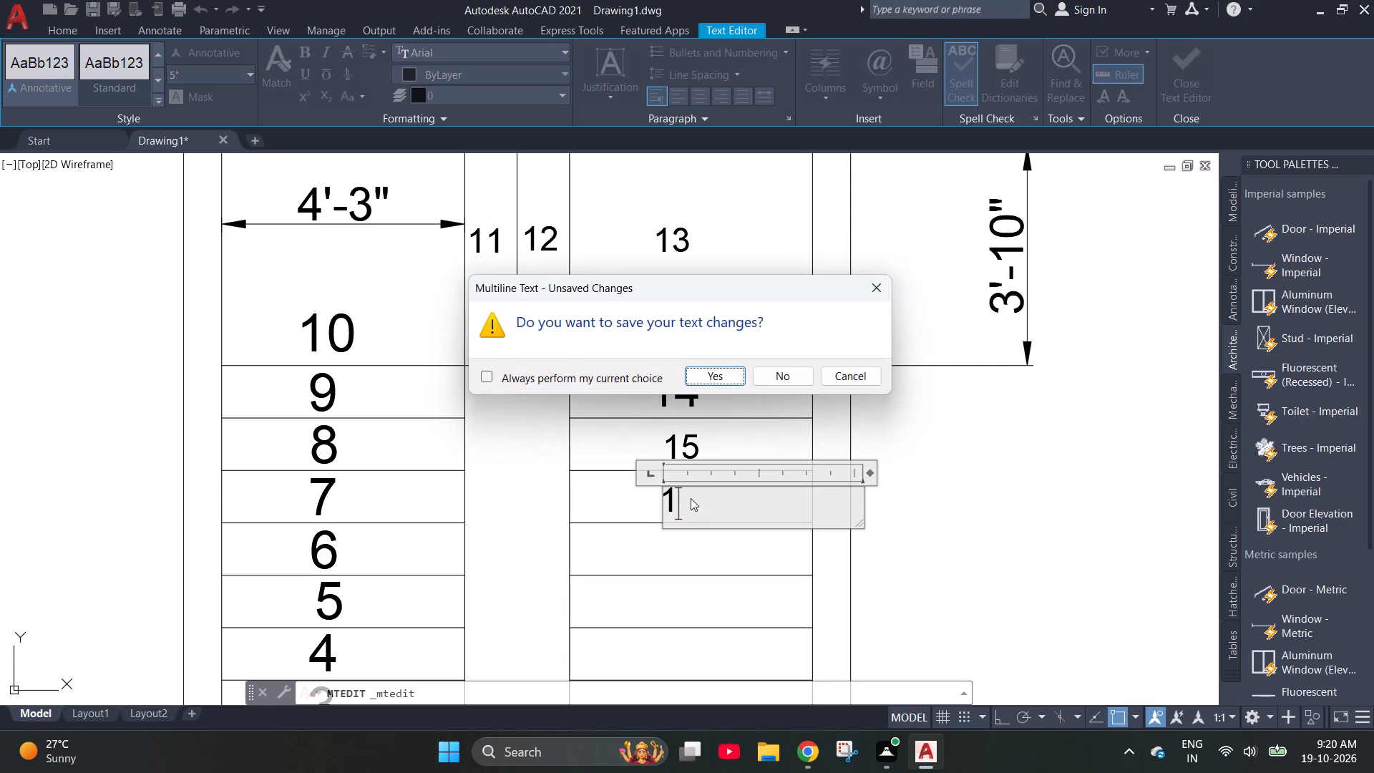
left_click(787, 381)
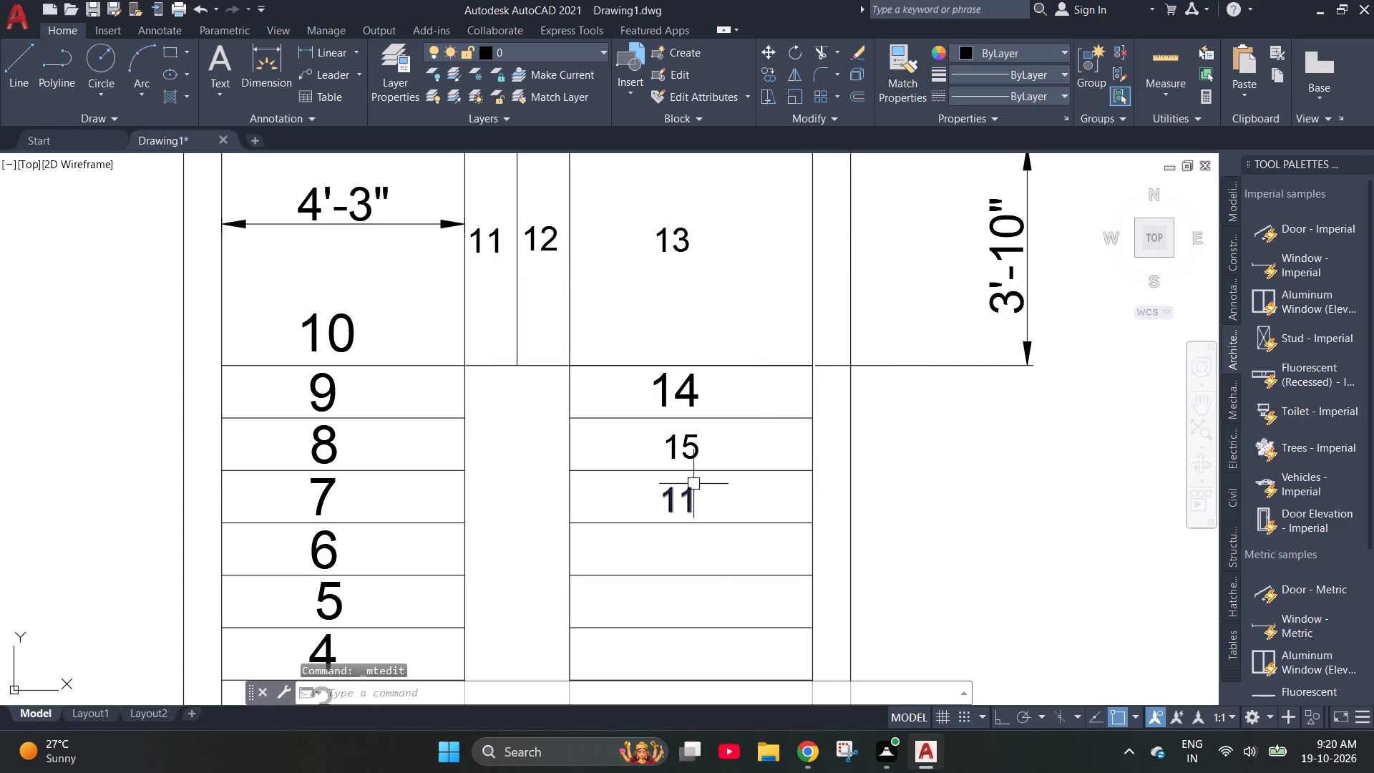
Set the text height of the "15" to 7" to match the "14".
double_click(694, 441)
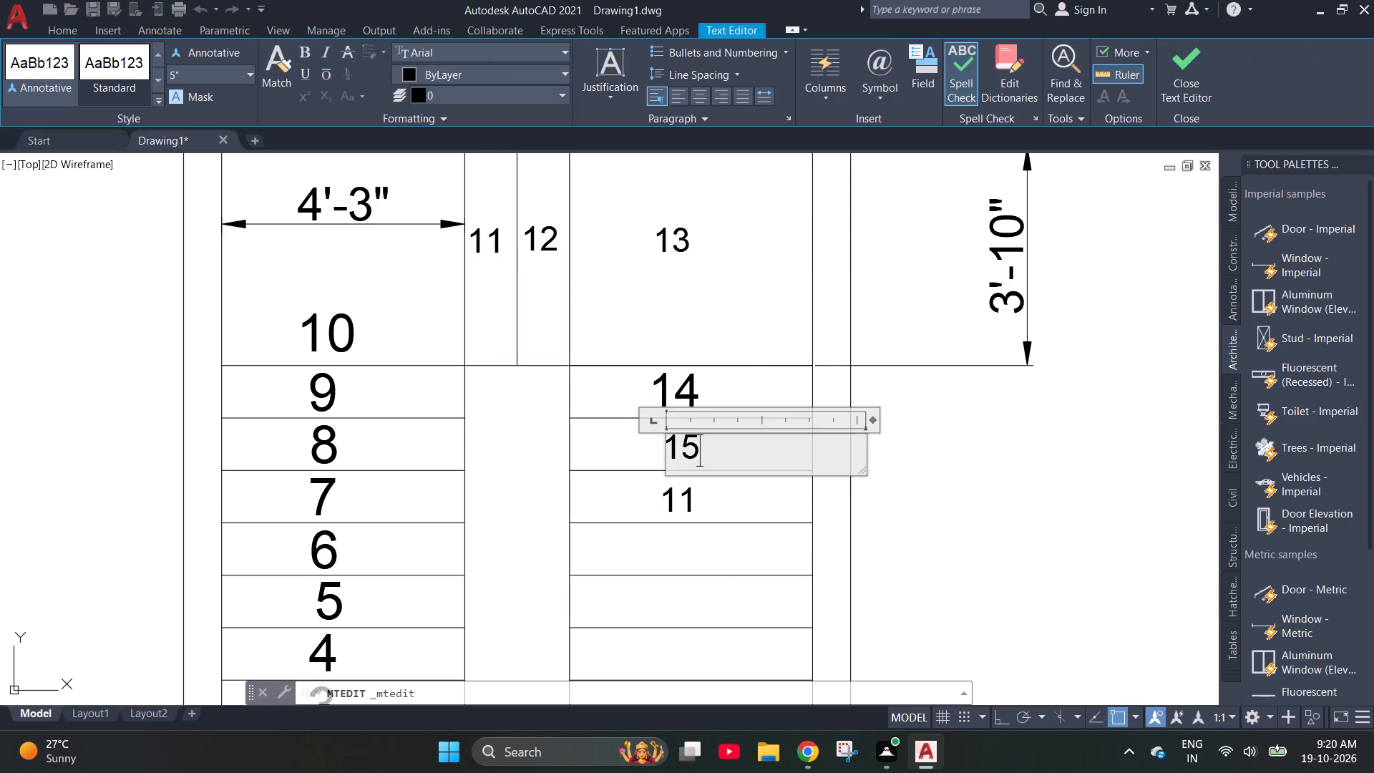
left_click(685, 392)
double_click(685, 392)
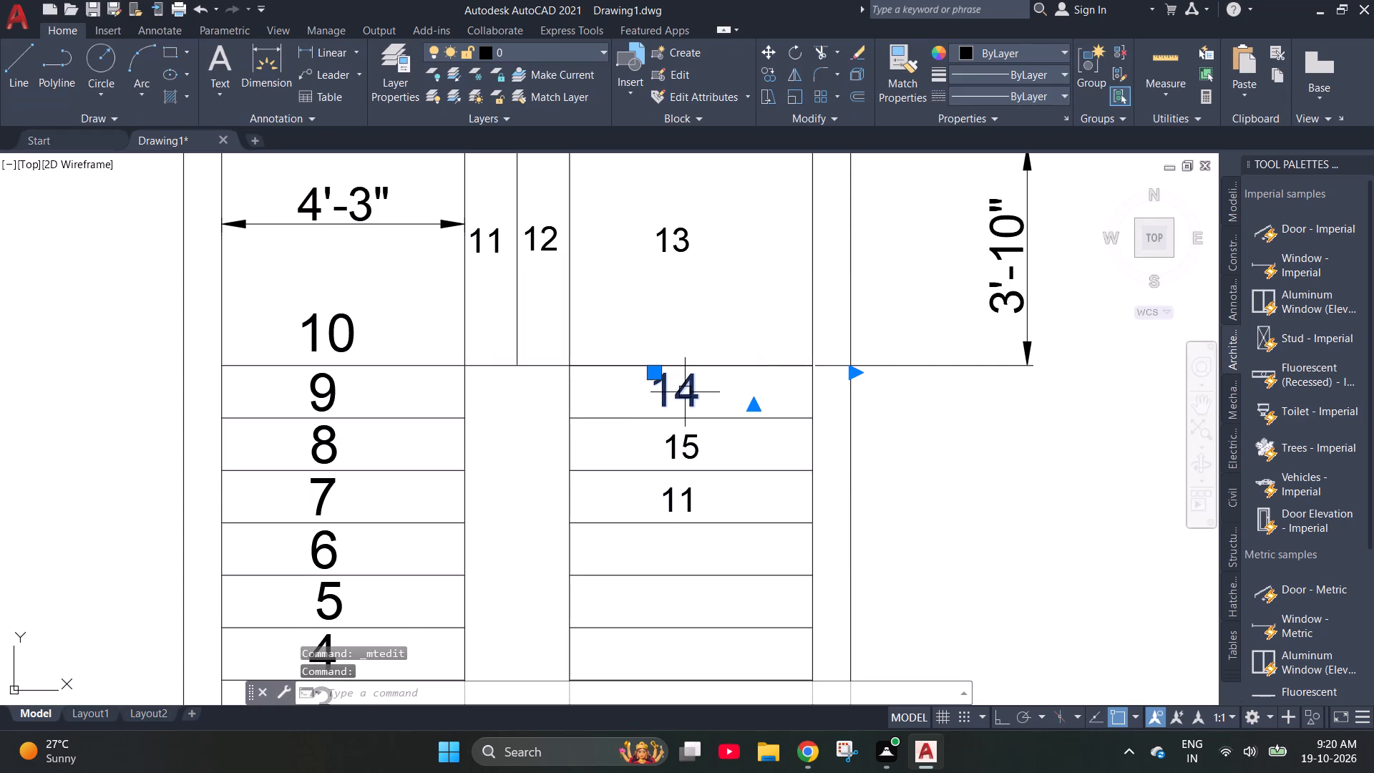
double_click(685, 392)
triple_click(688, 438)
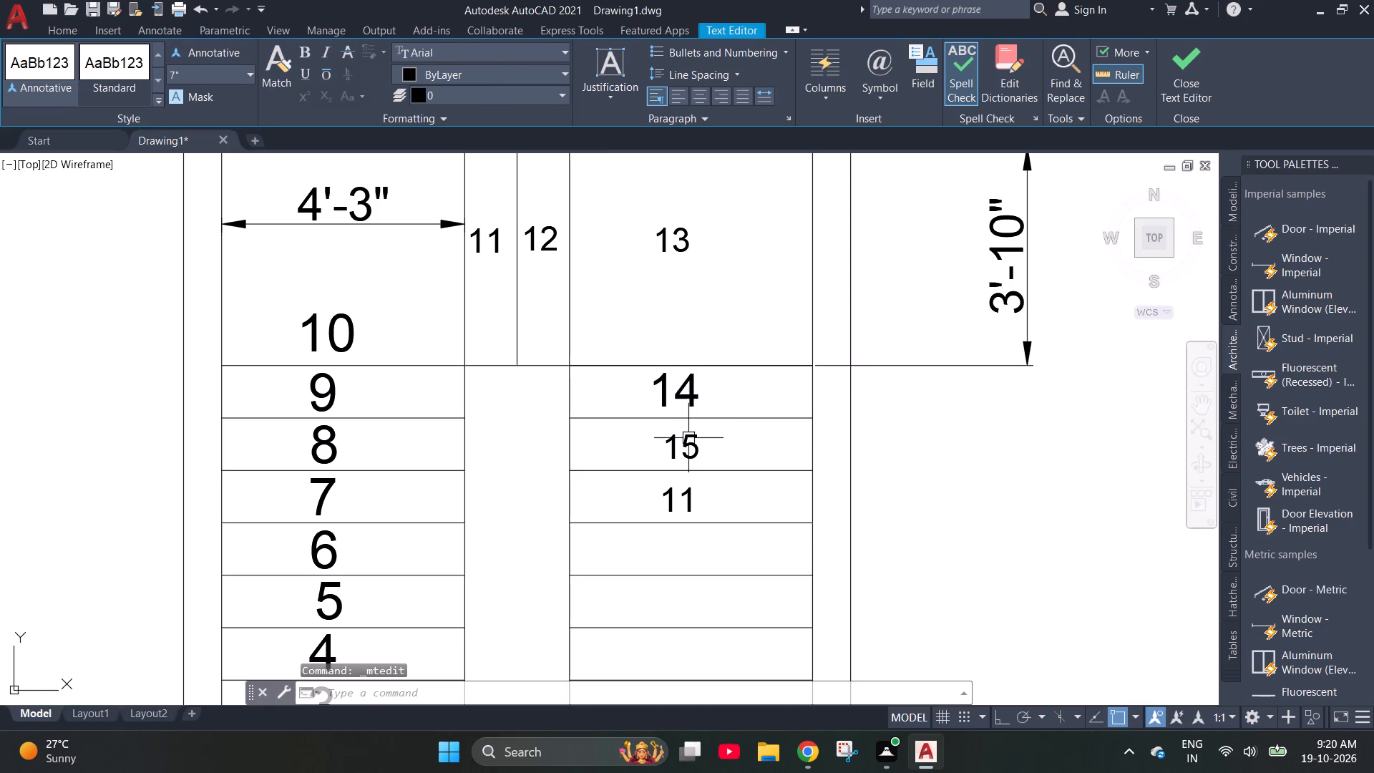
key("ctrl+a")
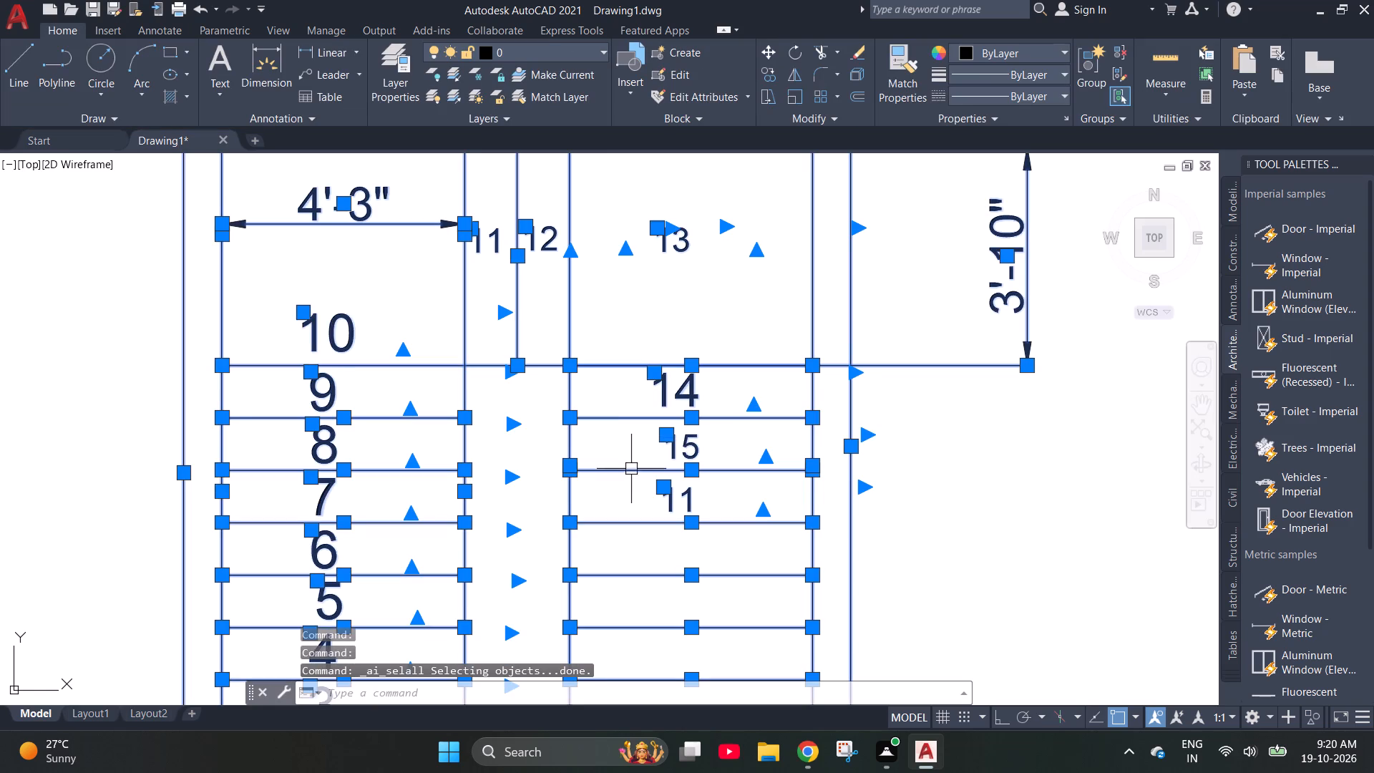
key("Escape")
double_click(677, 455)
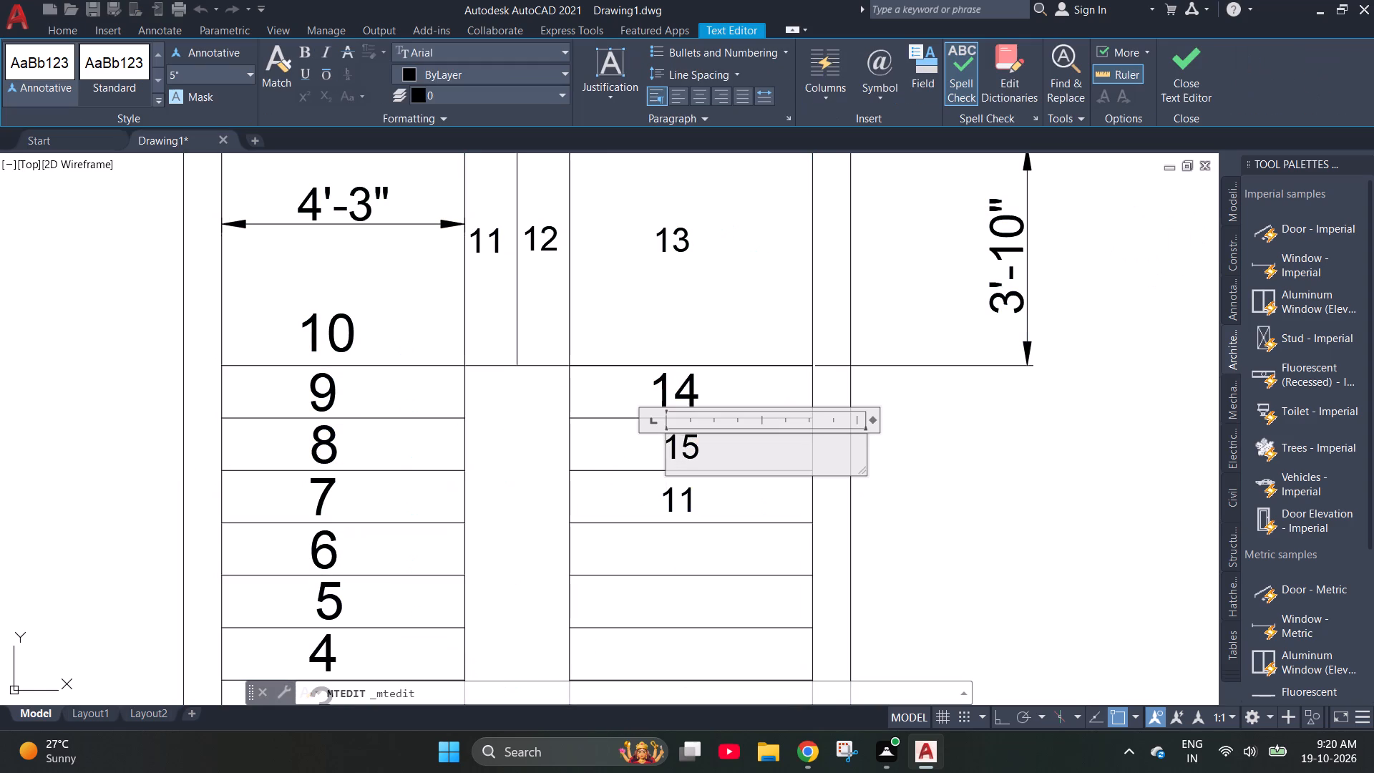
key("ctrl+a")
left_click(193, 69)
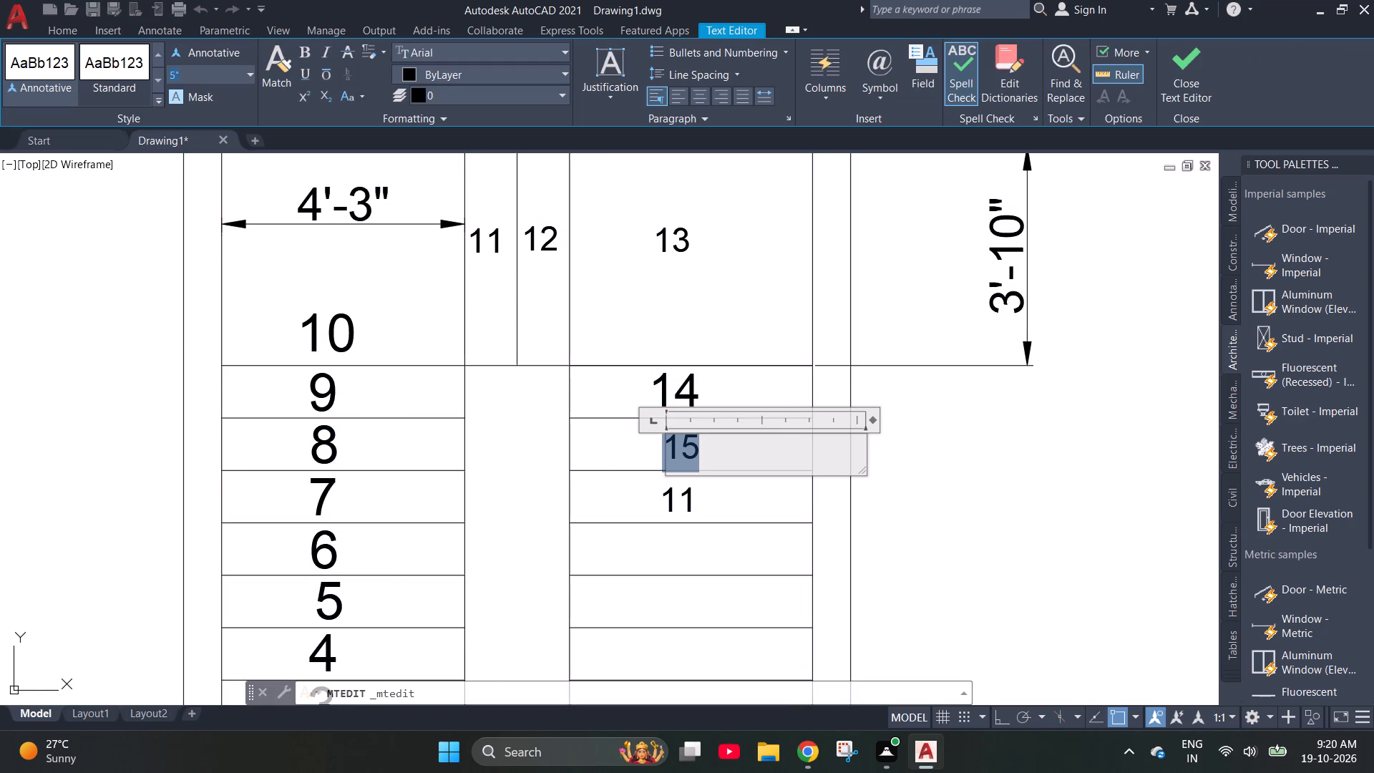
type("7\"")
key("Return")
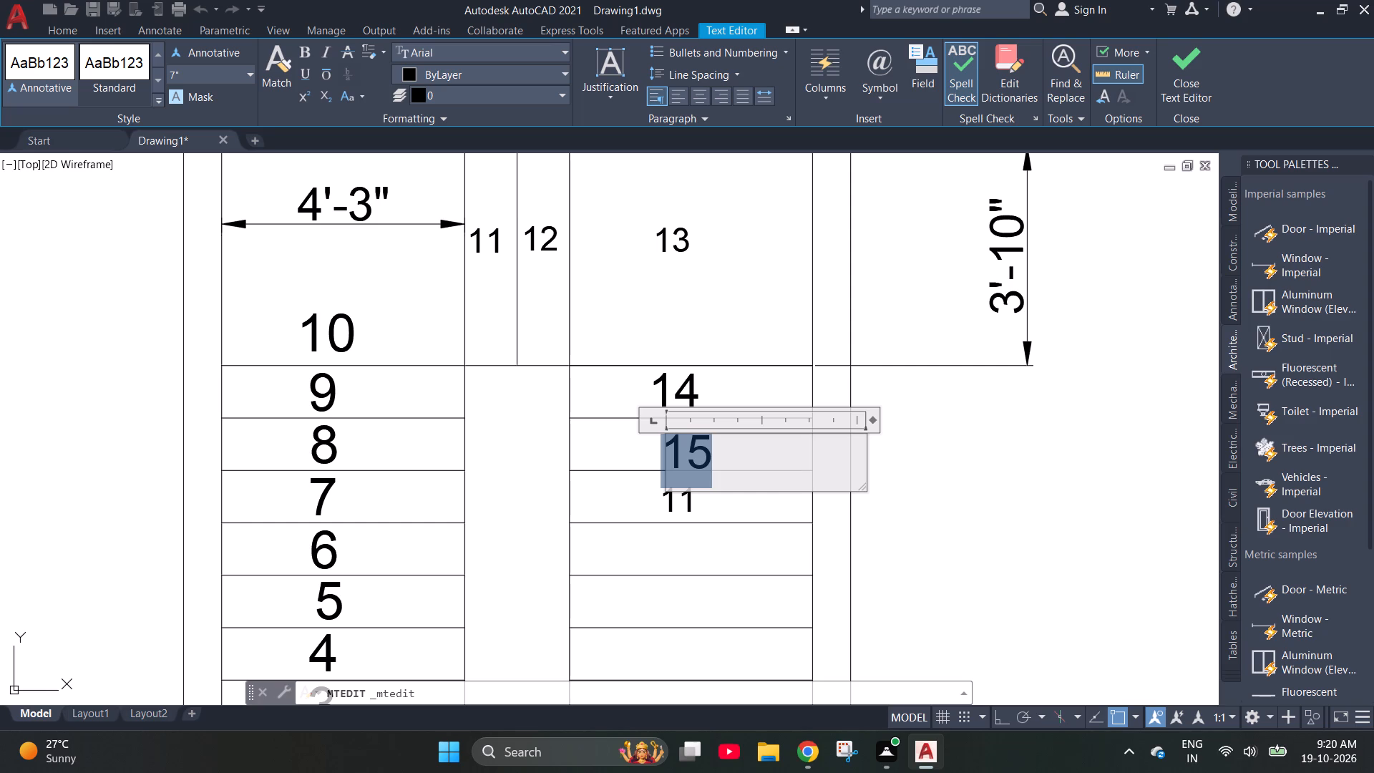
left_click(572, 444)
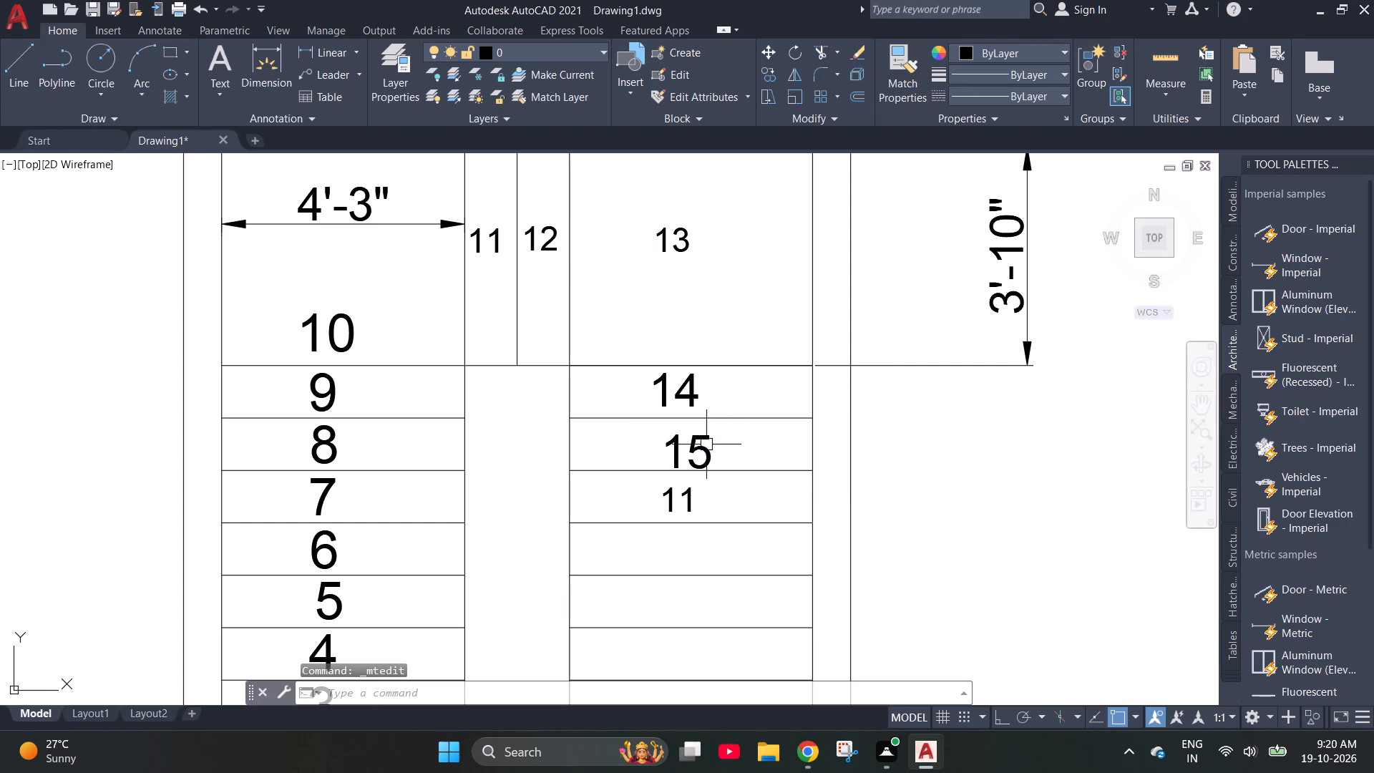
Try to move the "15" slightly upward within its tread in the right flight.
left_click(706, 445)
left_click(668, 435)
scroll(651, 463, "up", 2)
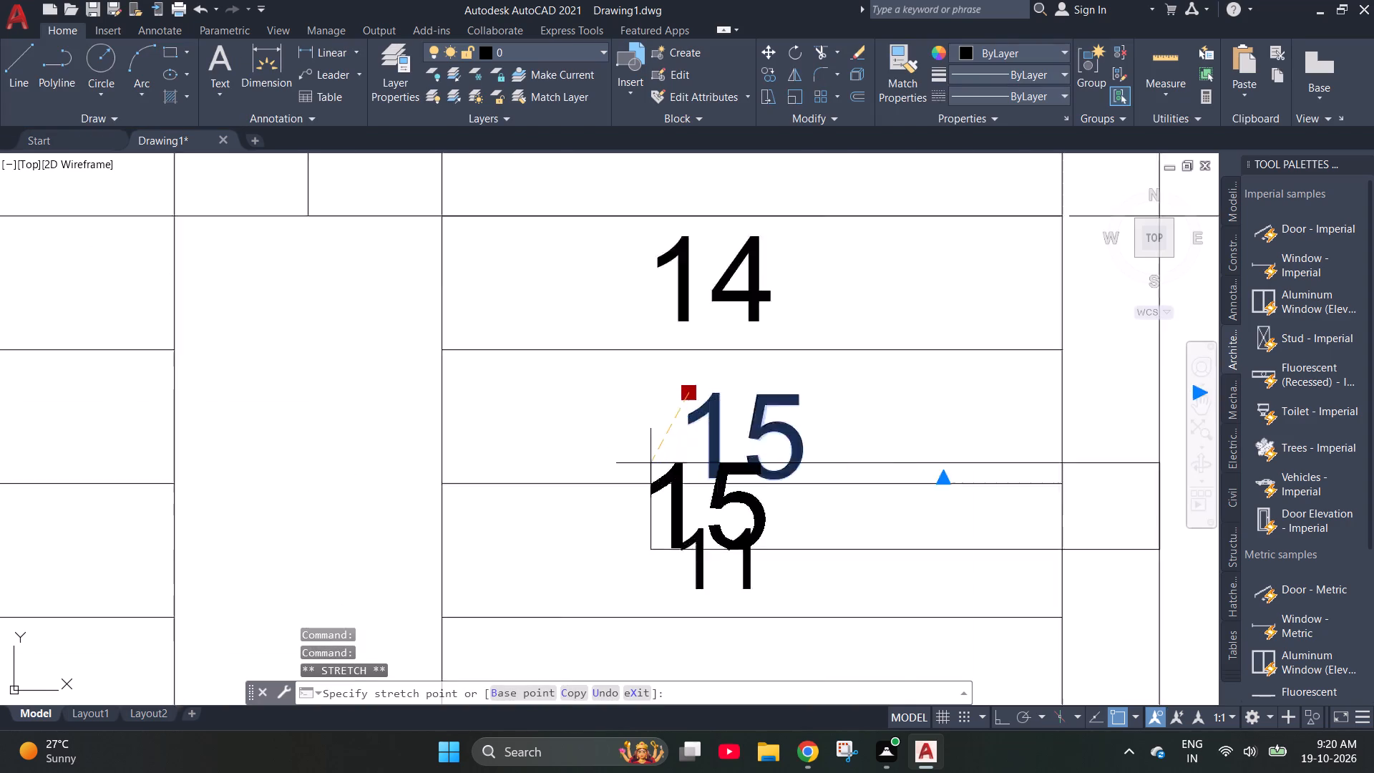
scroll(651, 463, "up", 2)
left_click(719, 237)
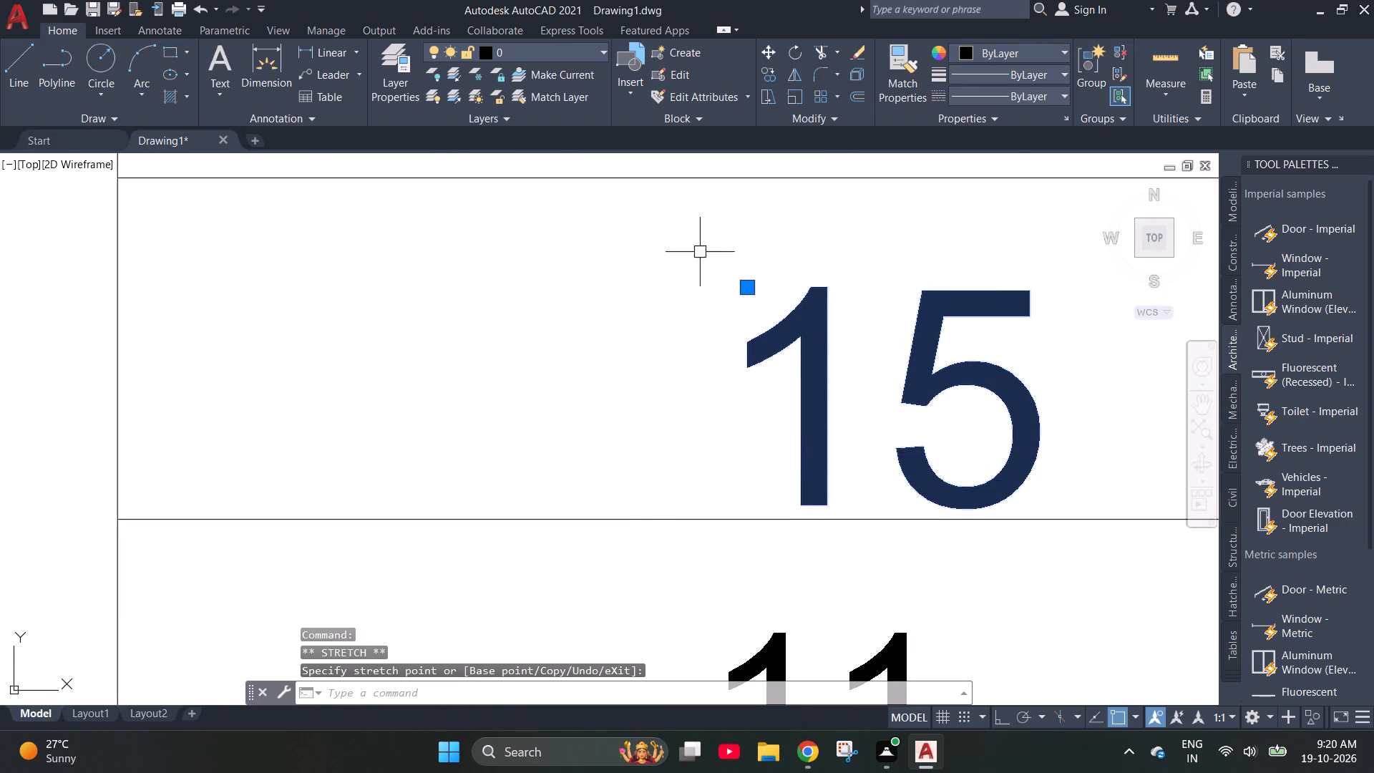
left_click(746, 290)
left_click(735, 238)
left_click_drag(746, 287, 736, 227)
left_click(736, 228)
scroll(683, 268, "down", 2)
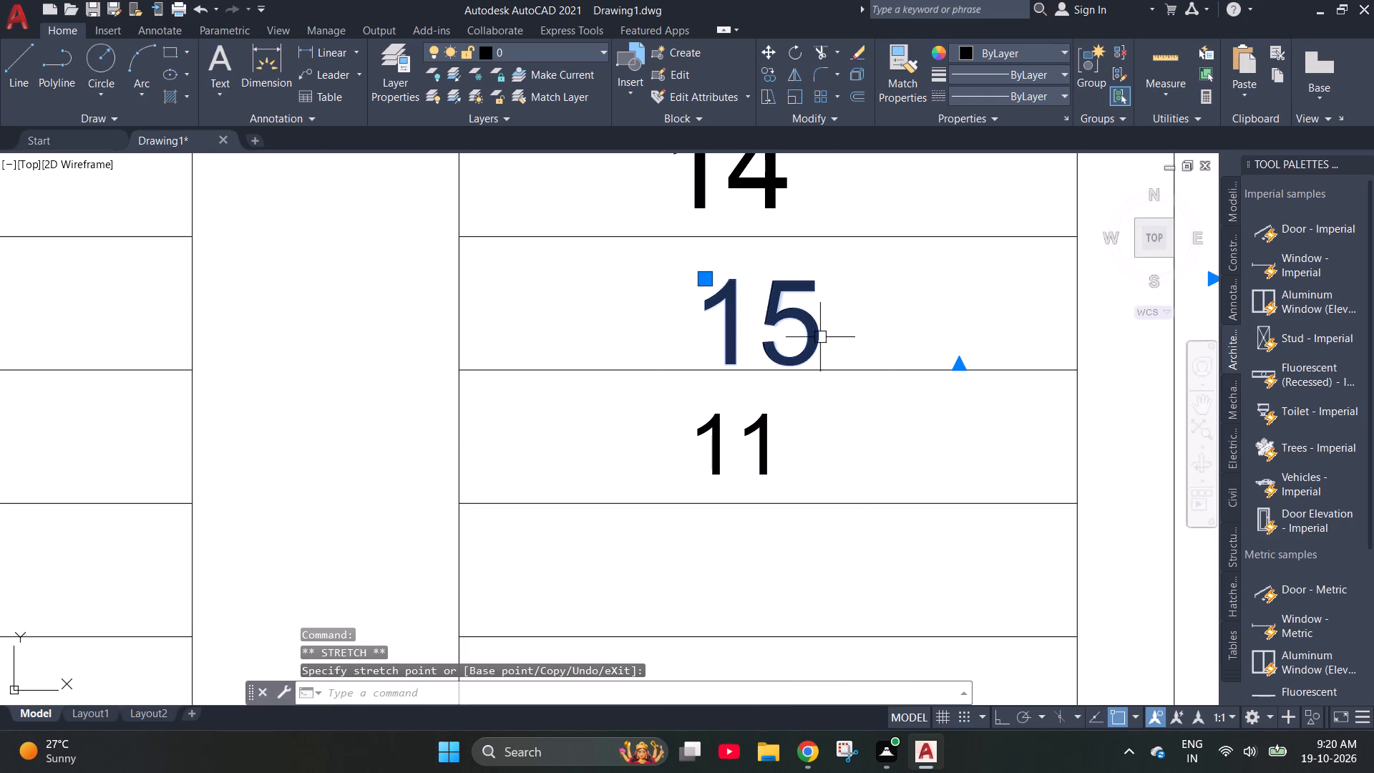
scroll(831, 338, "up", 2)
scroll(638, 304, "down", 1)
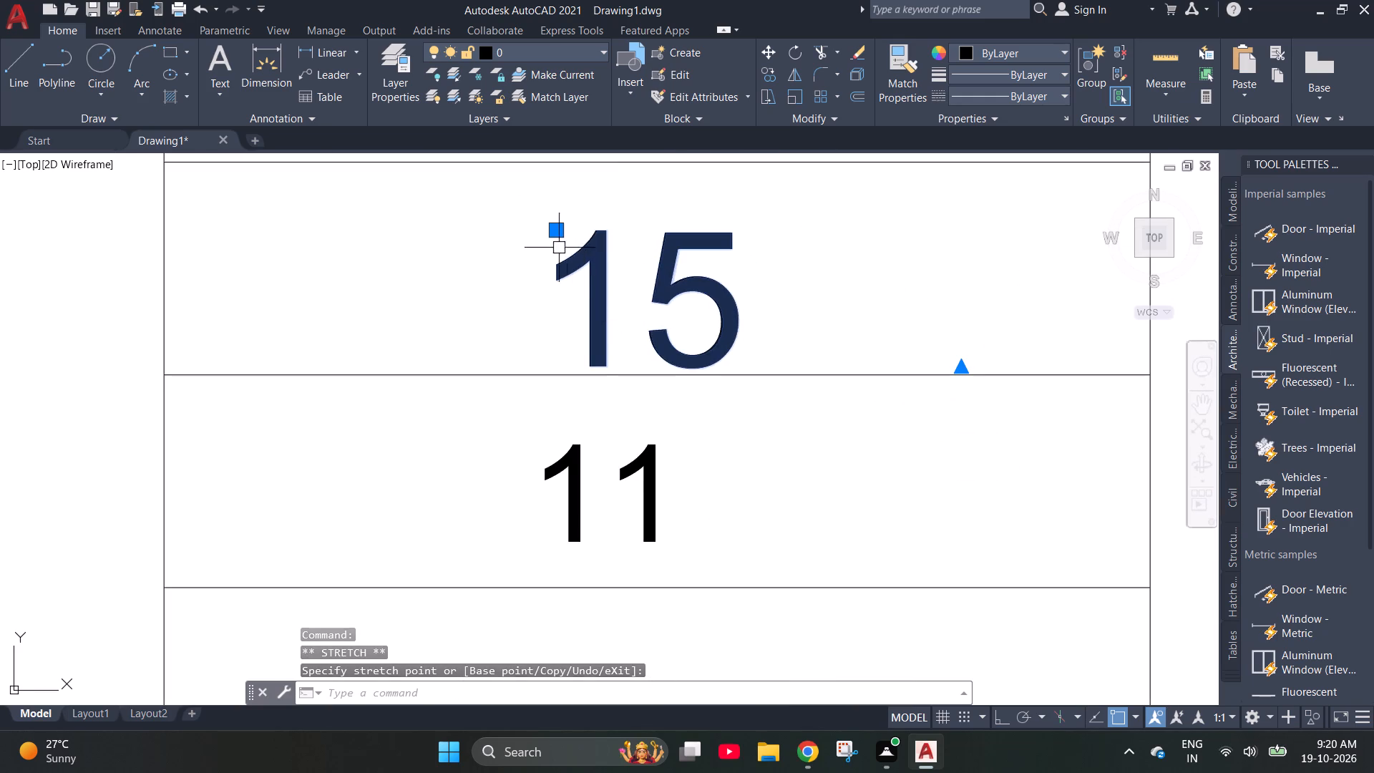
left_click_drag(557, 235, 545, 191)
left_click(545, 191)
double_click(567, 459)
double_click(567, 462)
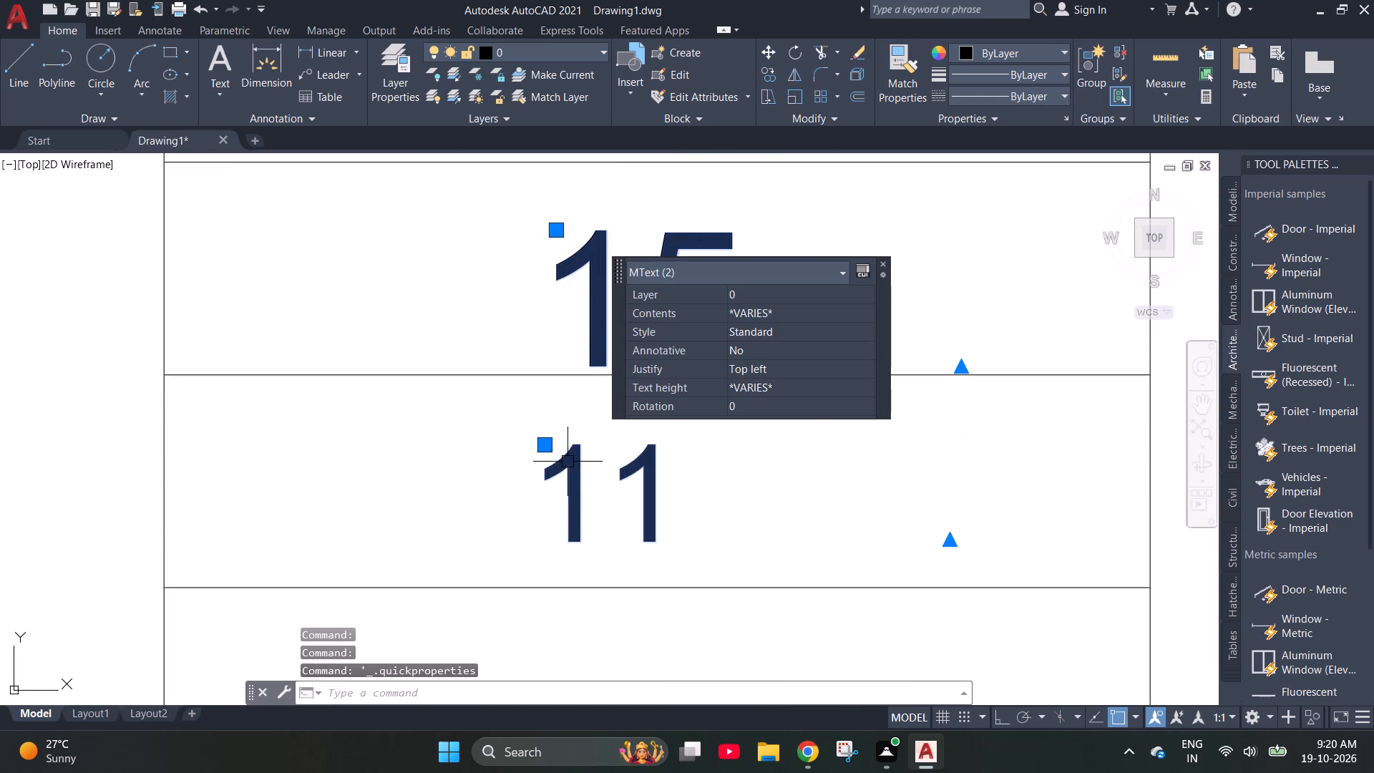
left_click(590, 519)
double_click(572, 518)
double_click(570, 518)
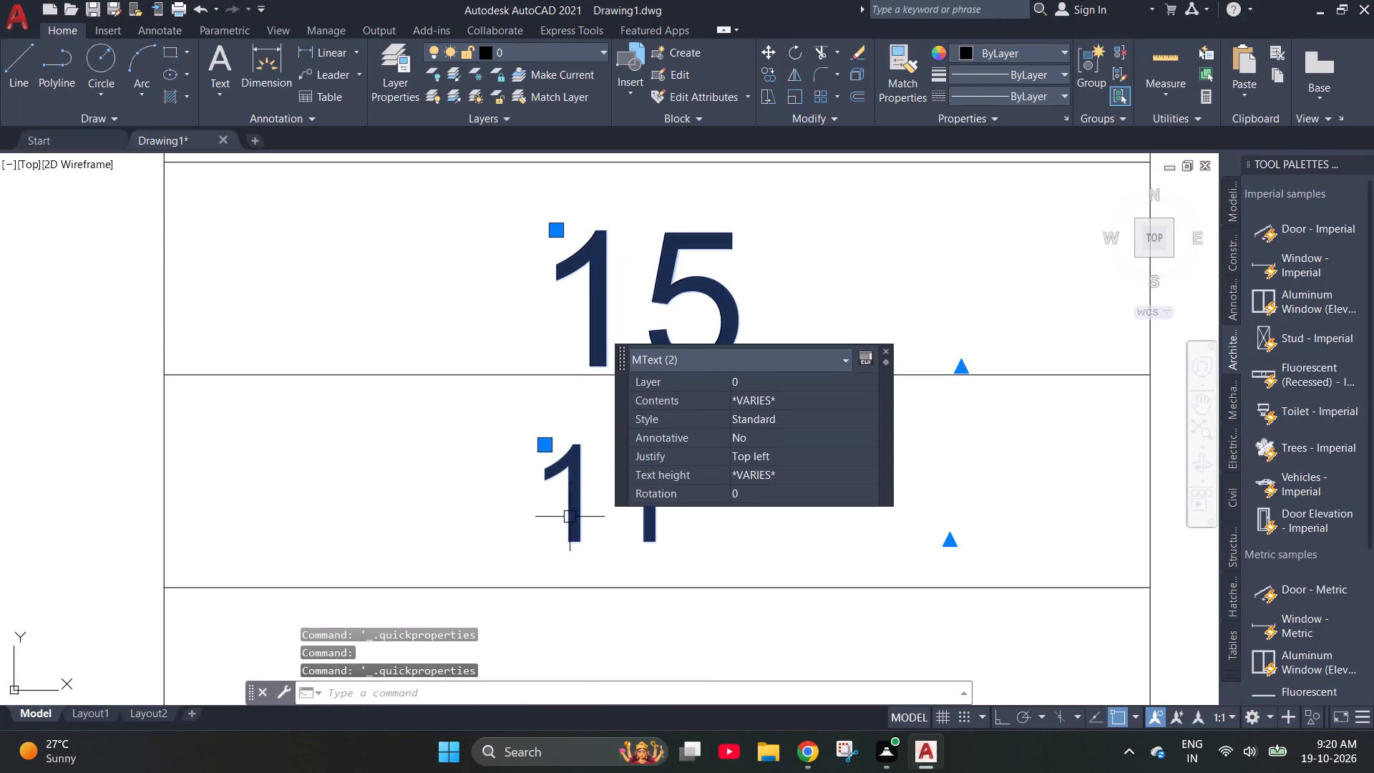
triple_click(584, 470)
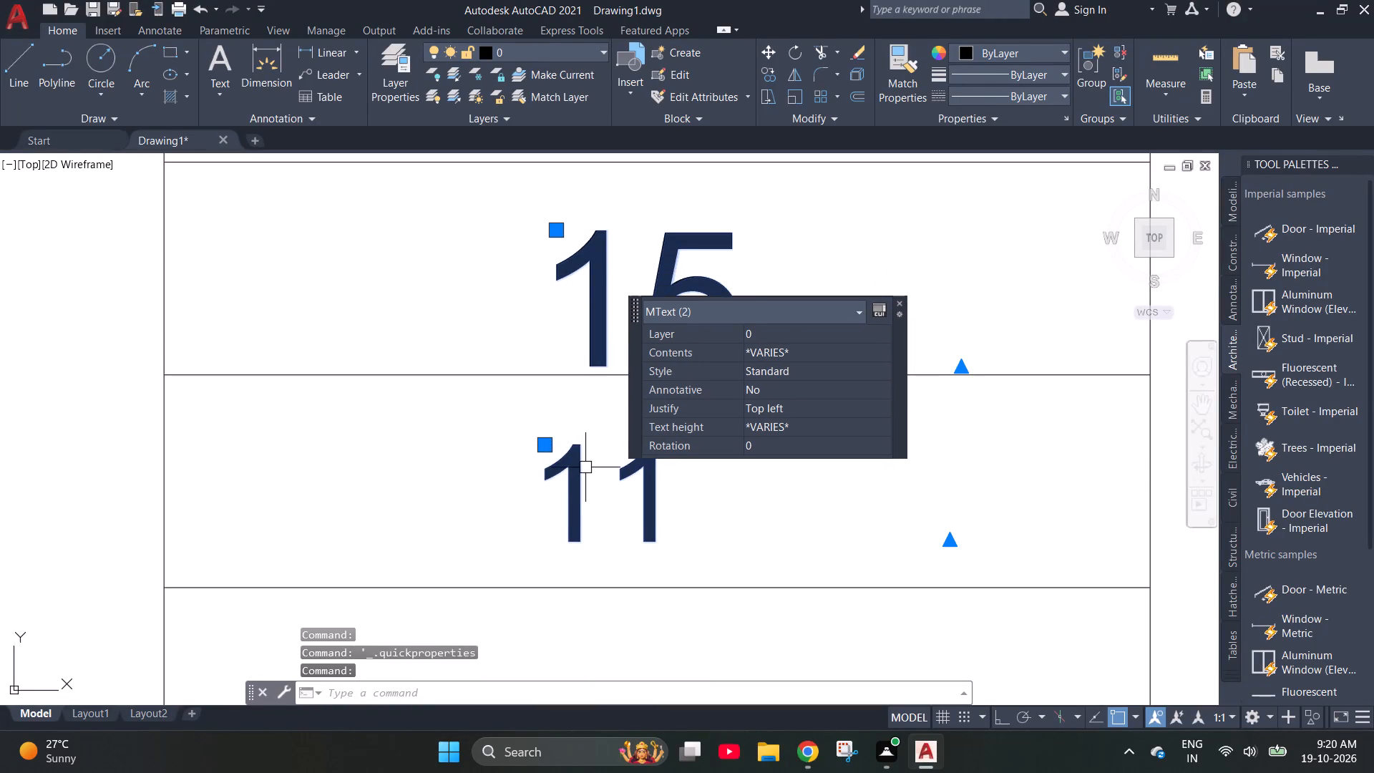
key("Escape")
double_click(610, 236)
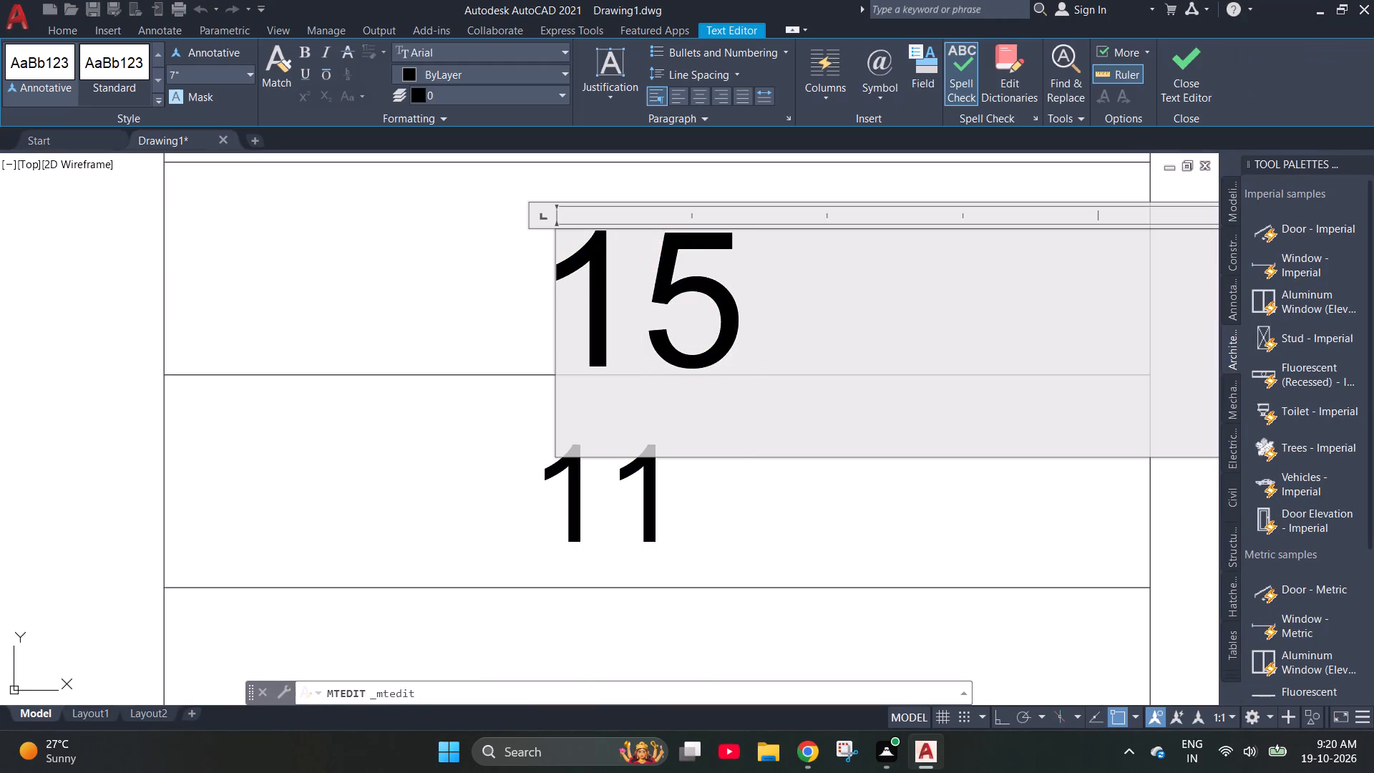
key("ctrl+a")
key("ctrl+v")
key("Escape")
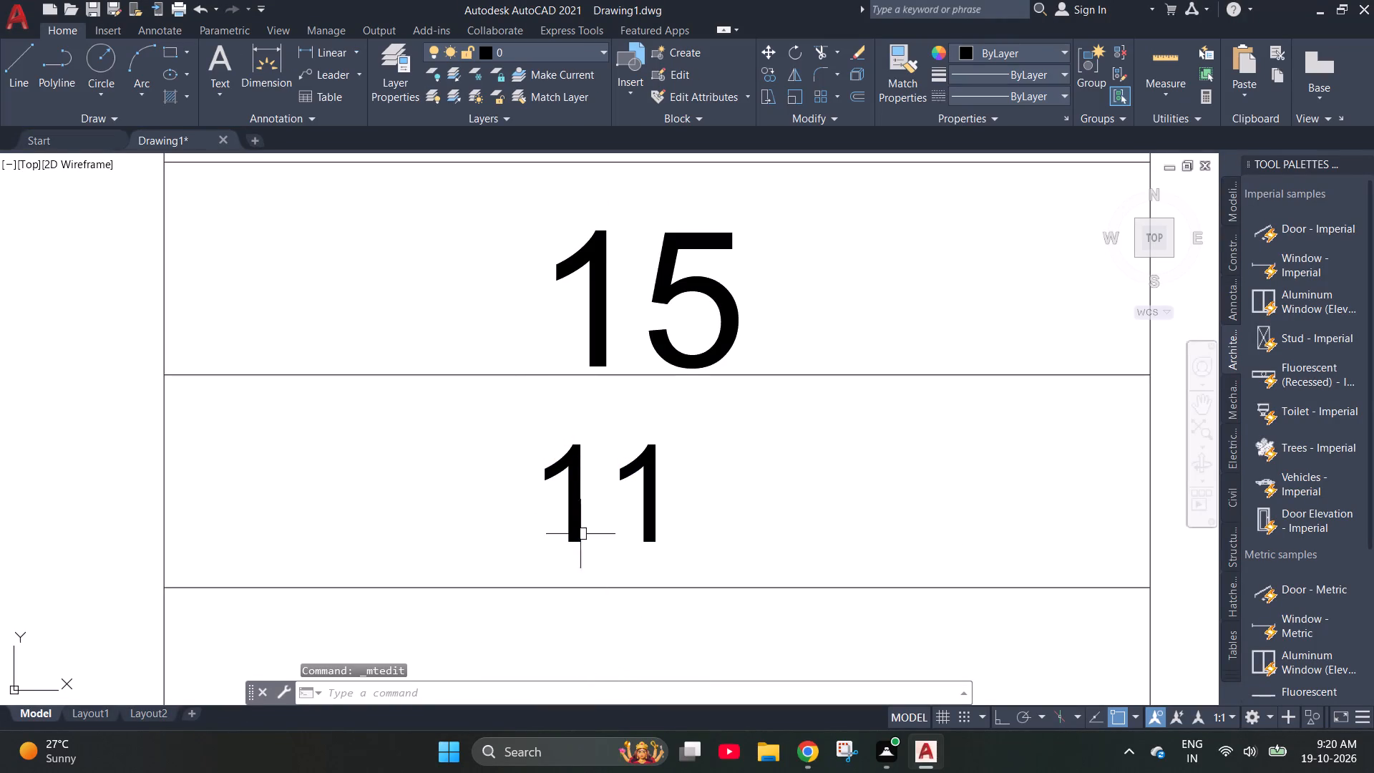
Change the "11" in the tread just below the "15" to "16" and try a 7" text height.
double_click(565, 487)
key("ctrl+a")
key("ctrl+v")
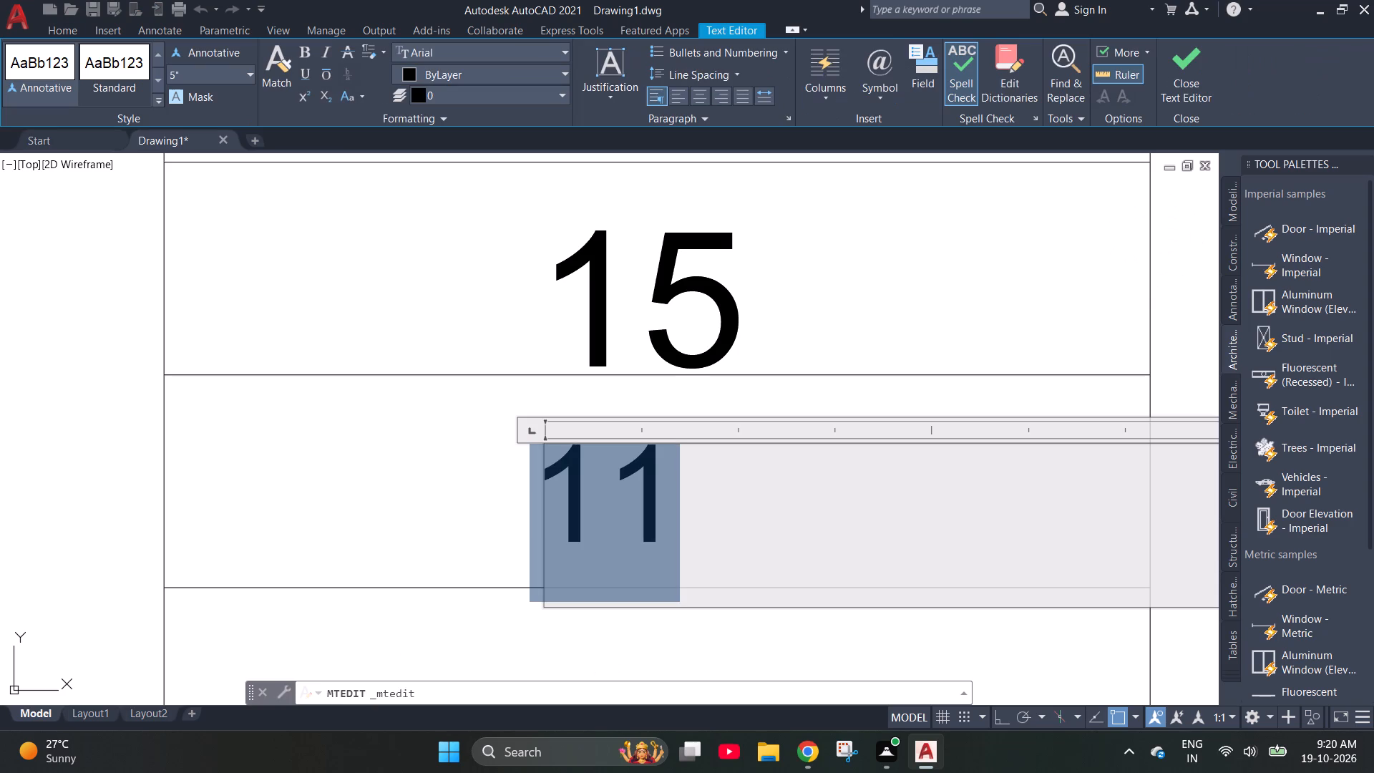
type("16")
left_click(187, 76)
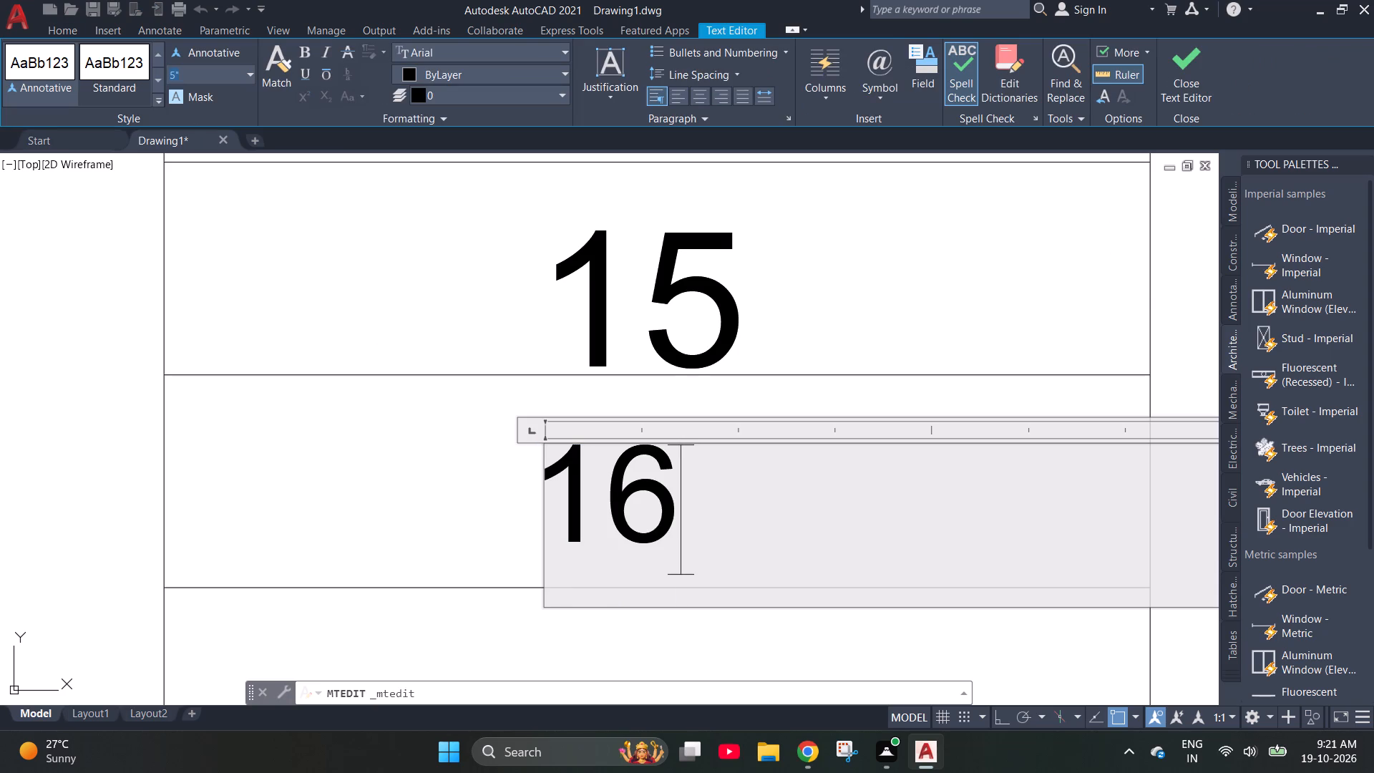
type("7\"")
key("Return")
double_click(187, 76)
left_click(439, 498)
Set the text height of the whole "16" label to 7" to match the "15".
scroll(589, 371, "down", 2)
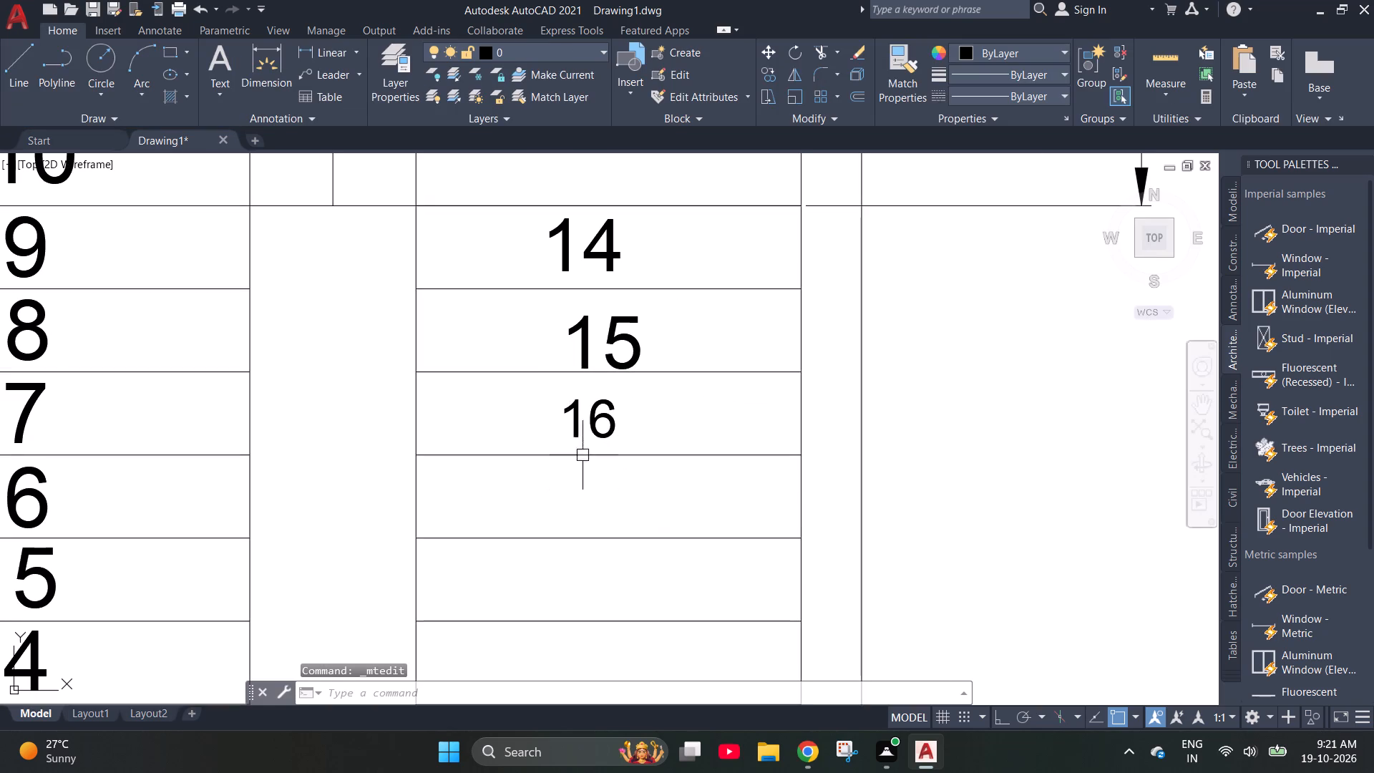
triple_click(589, 435)
key("ctrl+a")
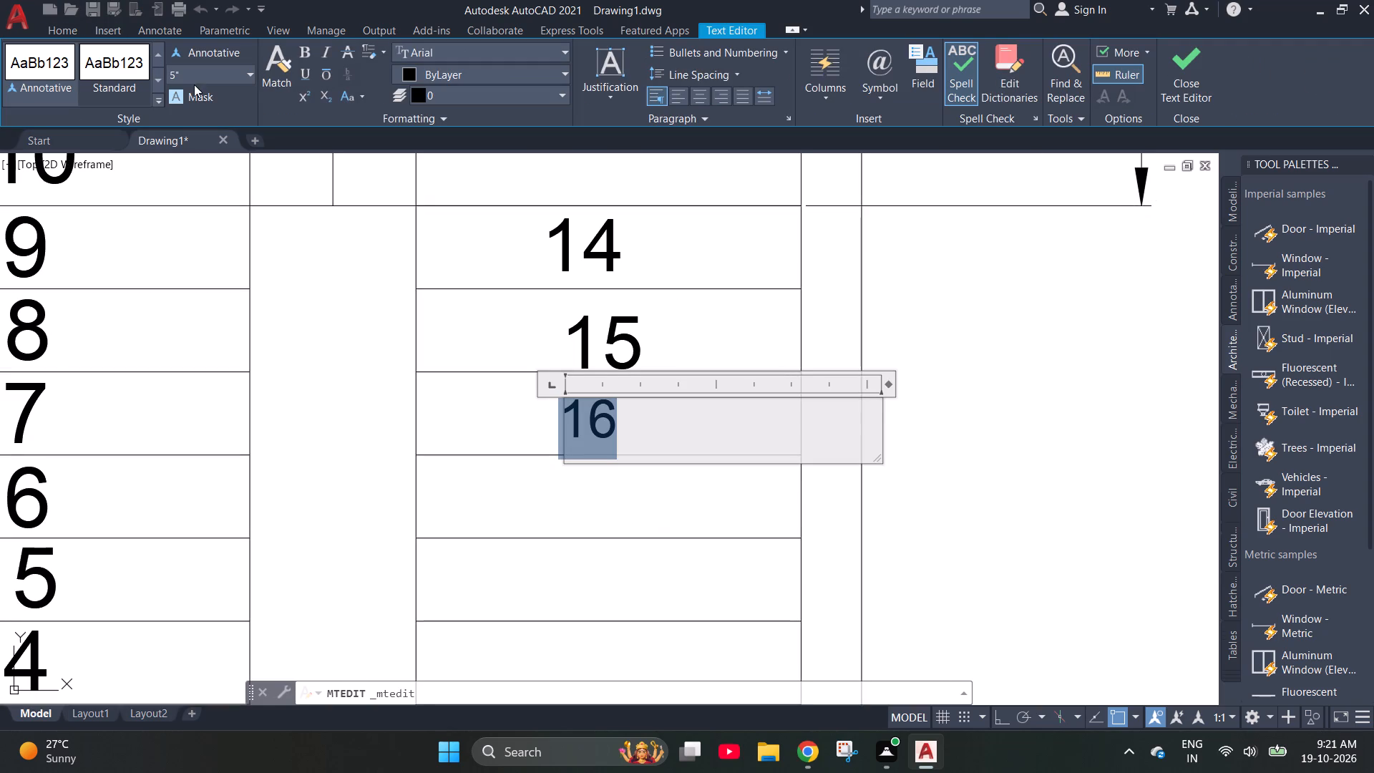
left_click(193, 79)
type("7\"")
key("Return")
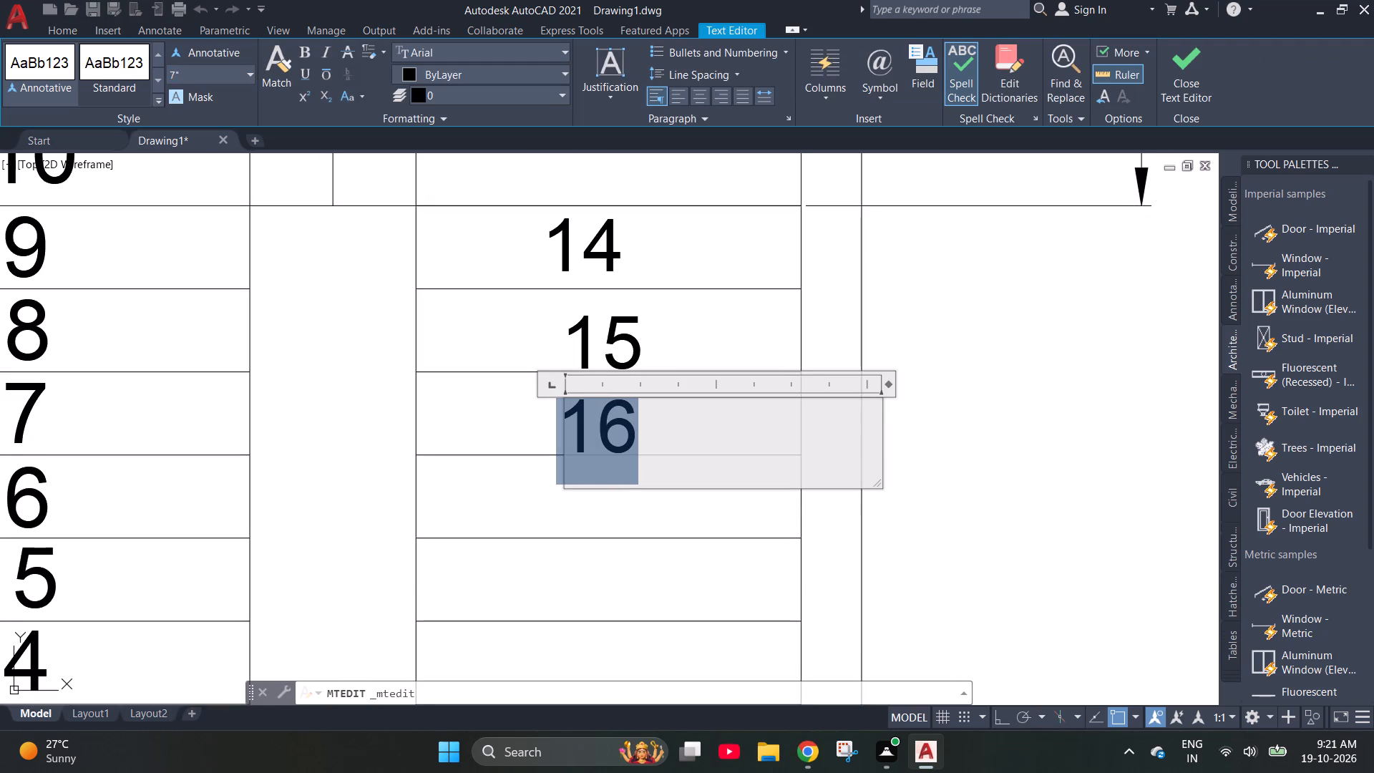
left_click(522, 442)
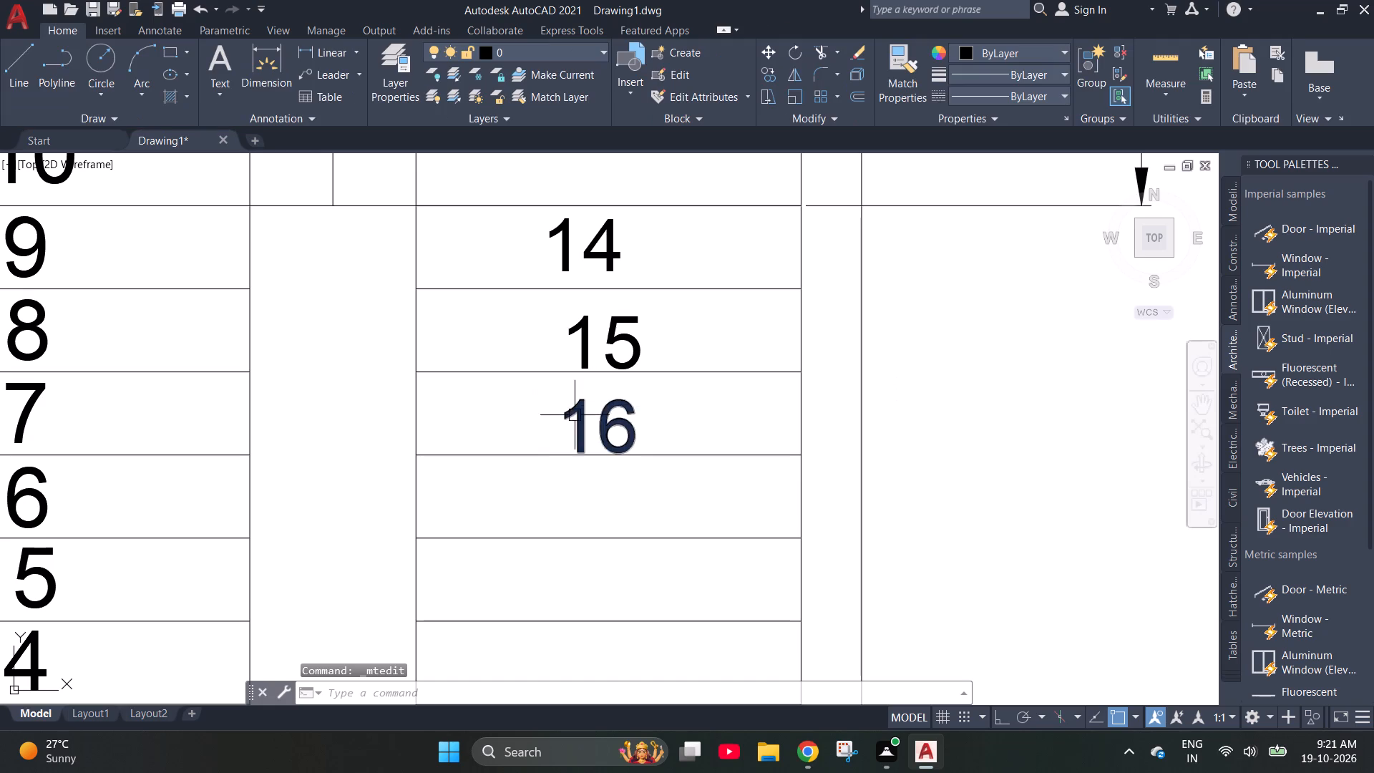
Move the "16" slightly upward so it sits clear of its tread's lower line.
left_click(574, 415)
left_click(563, 399)
left_click(565, 387)
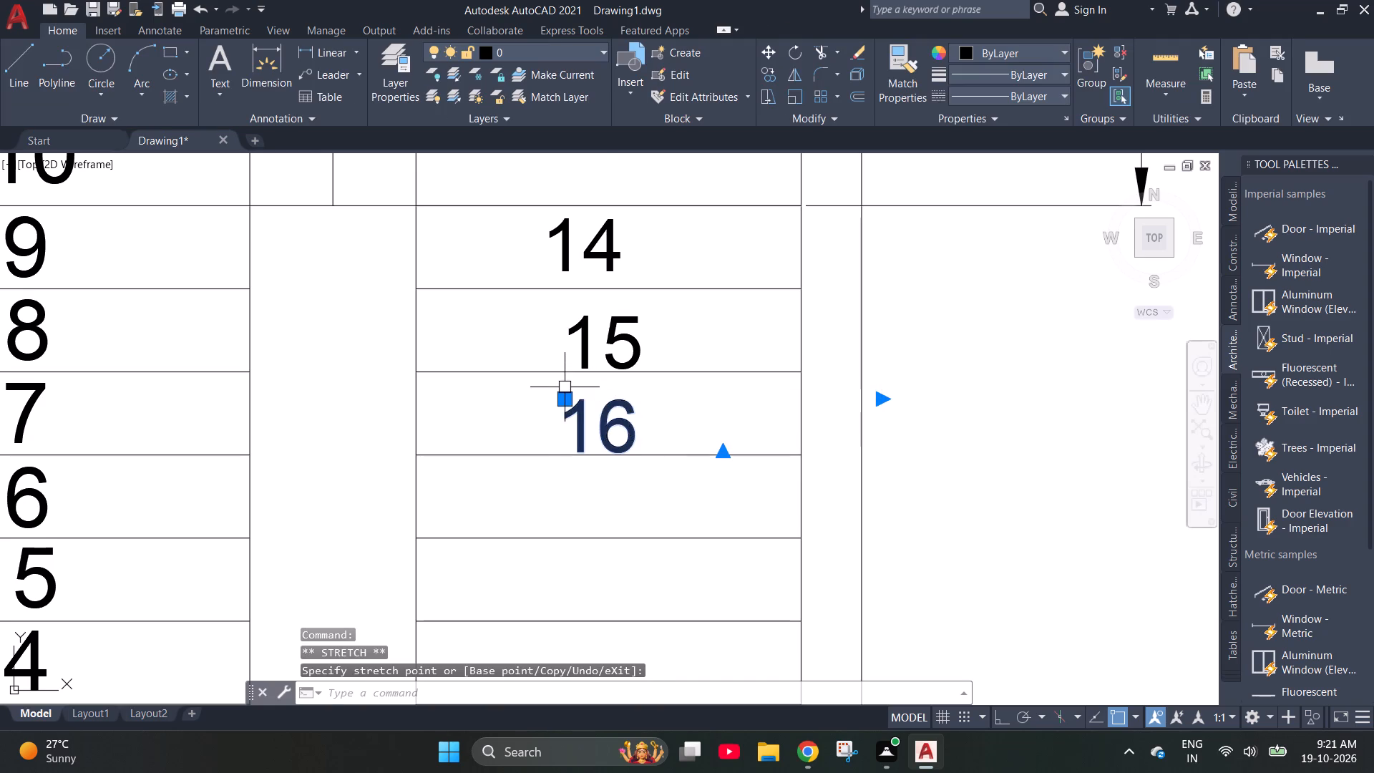
scroll(567, 395, "up", 3)
left_click_drag(552, 405, 545, 369)
left_click(545, 369)
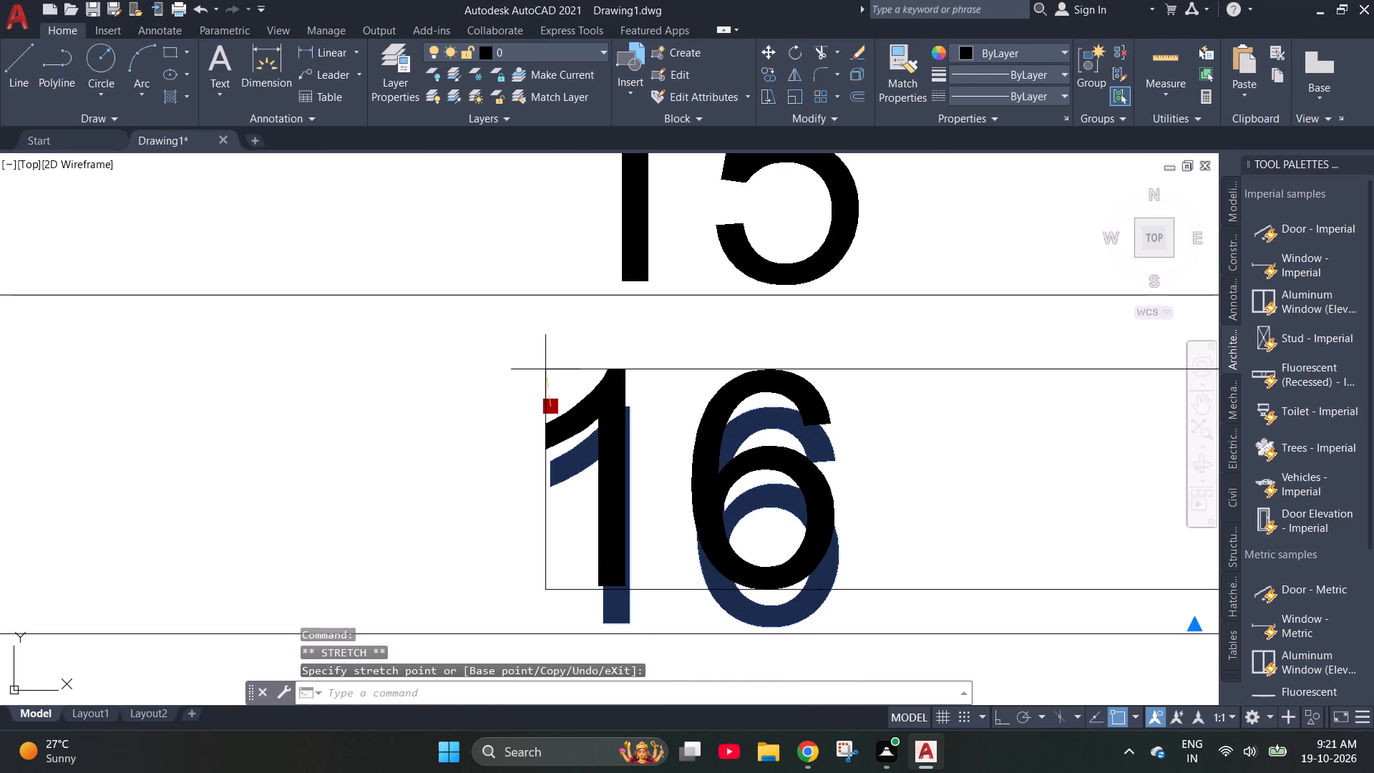
scroll(510, 348, "down", 3)
key("Escape")
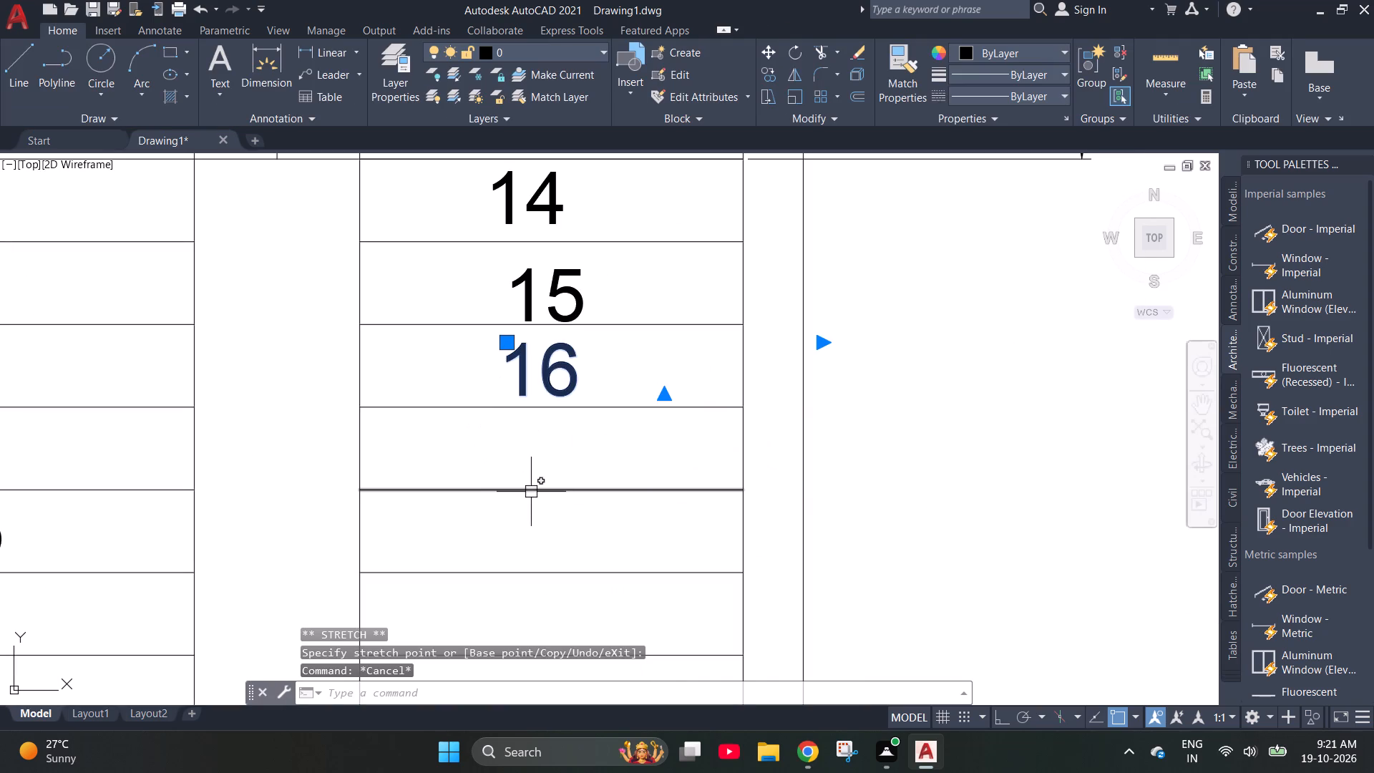
Paste a copy of the "11" into the tread just below the "16" and try to shift it slightly upward.
key("ctrl+v")
left_click(528, 492, "ctrl")
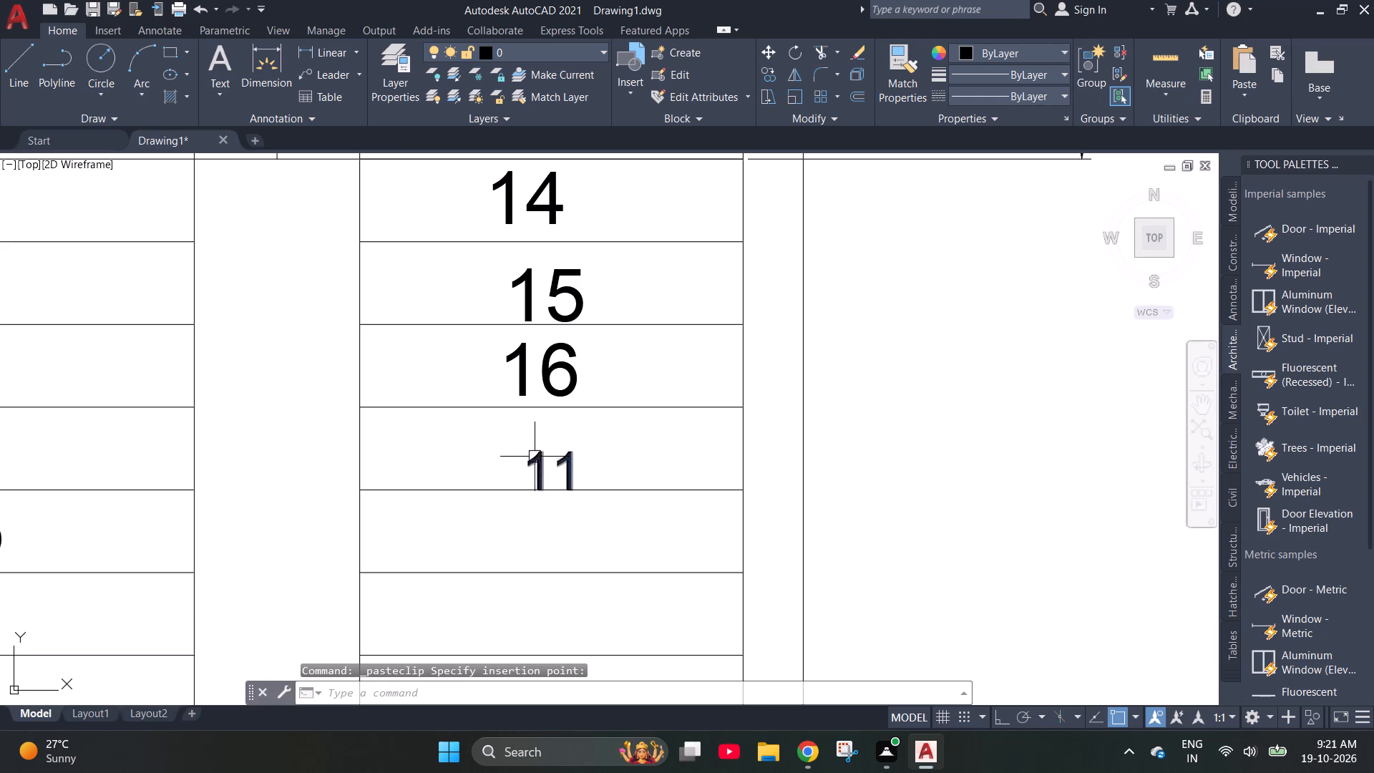
left_click(532, 466)
left_click(530, 444)
left_click(529, 456)
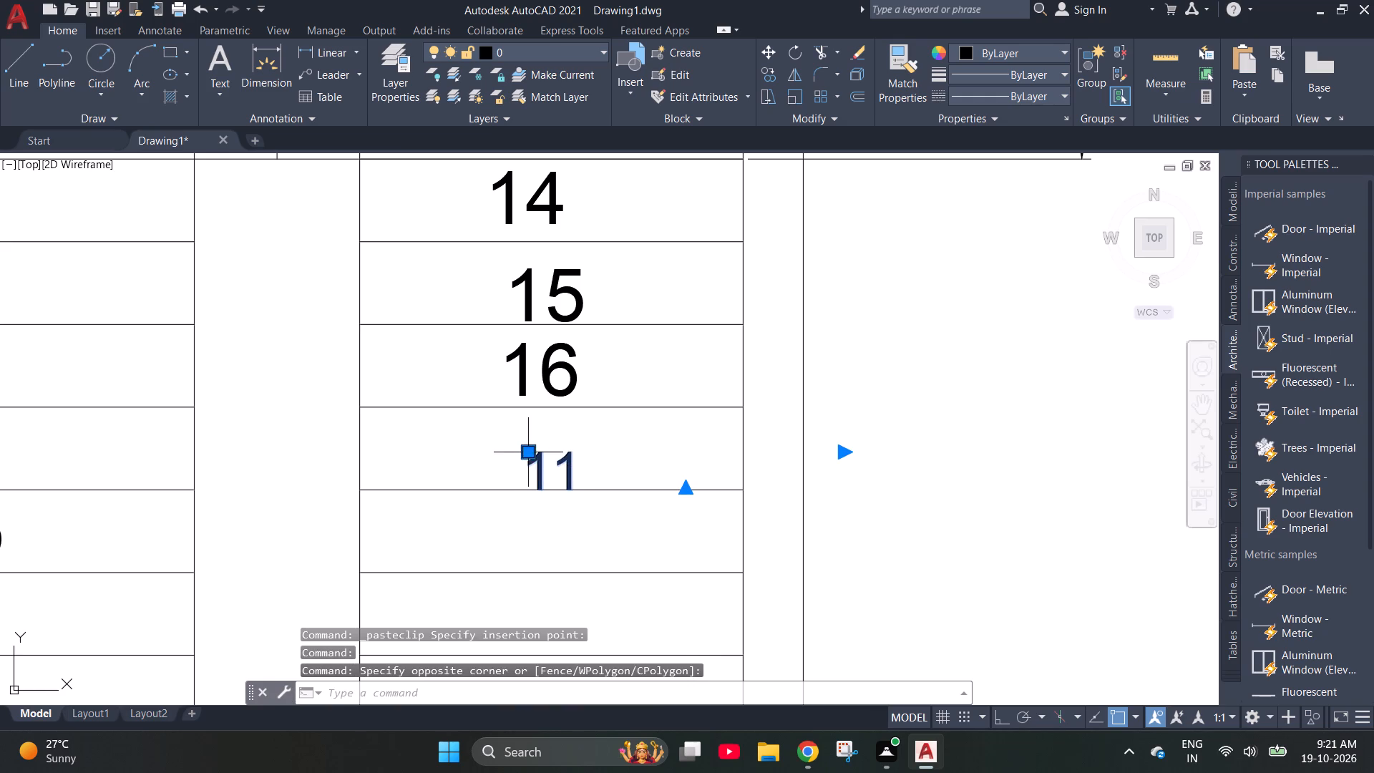
left_click(527, 454)
left_click(519, 434)
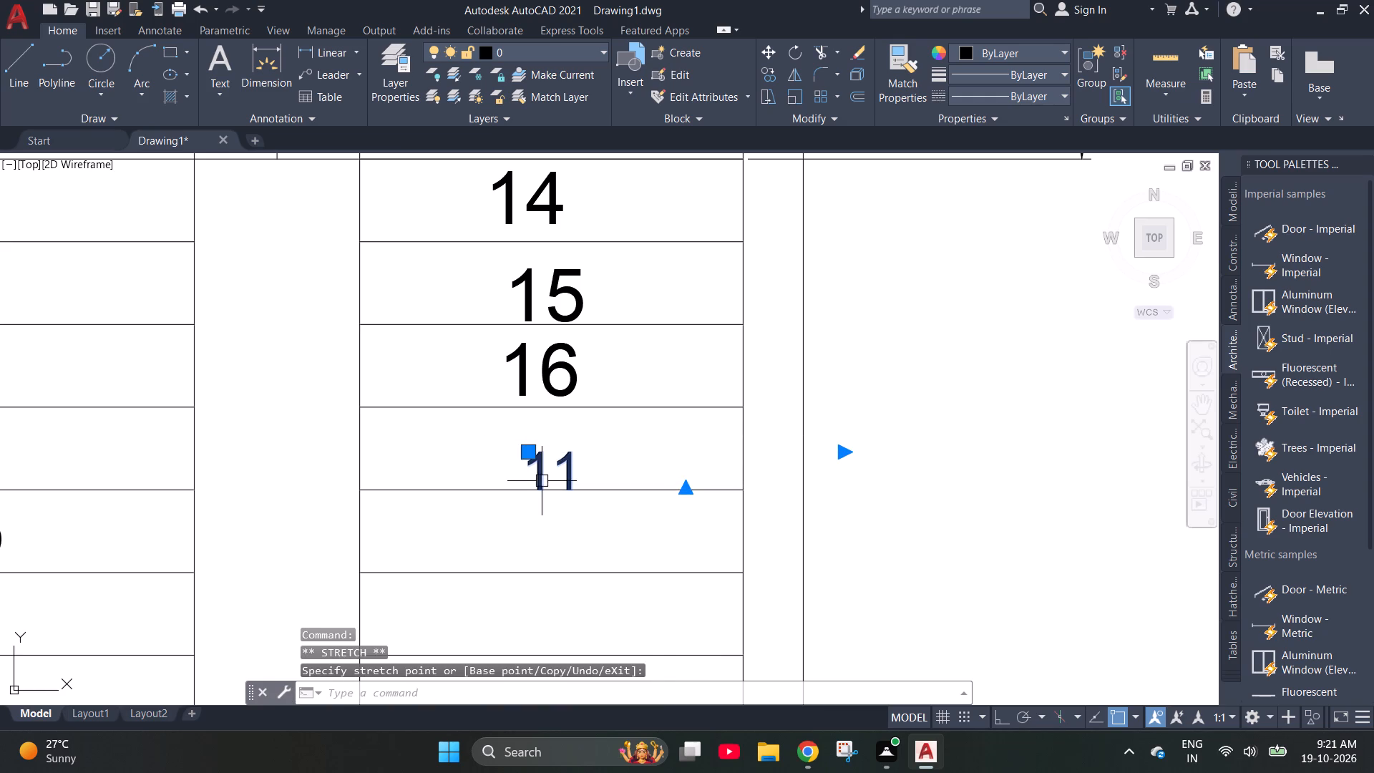
Change the "11" in the tread just below the "16" to "17" with a 7" text height.
triple_click(542, 481)
key("ctrl+a")
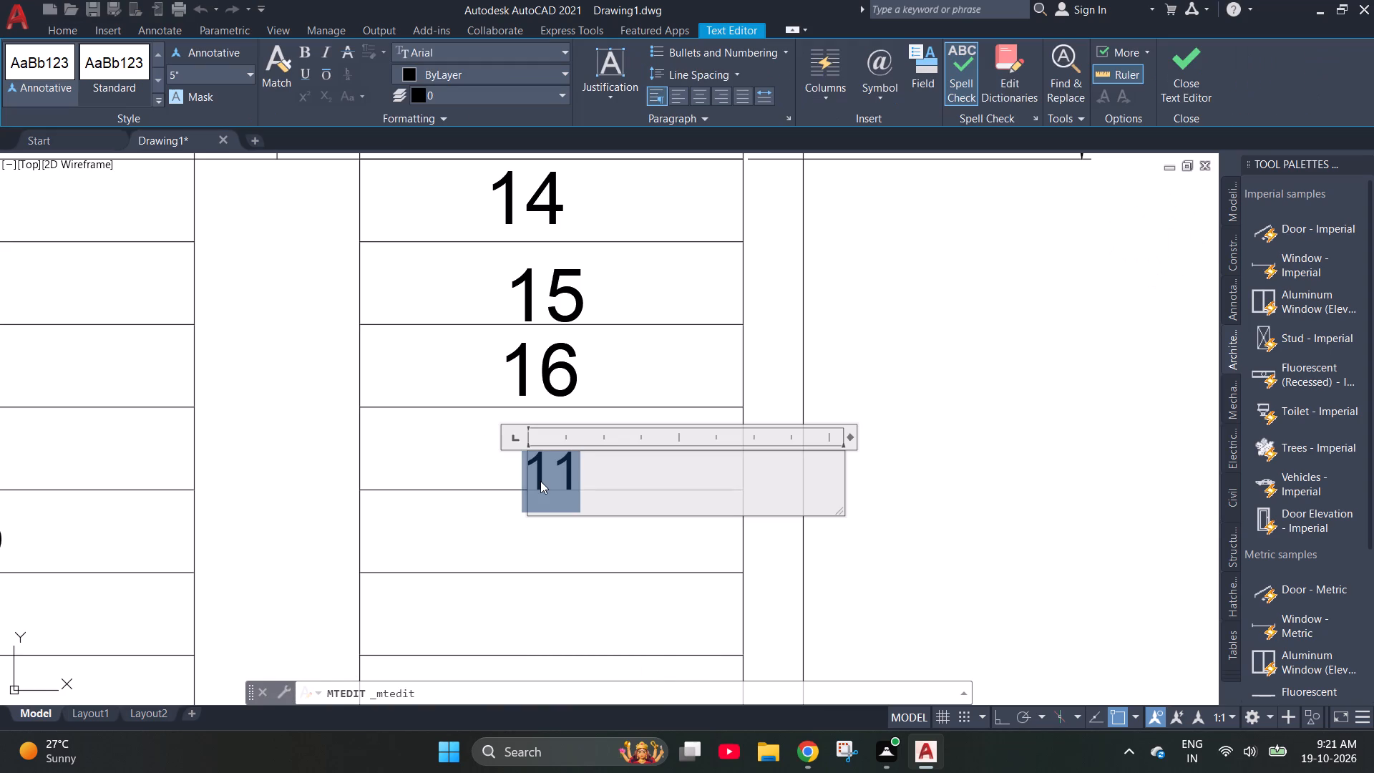
type("17")
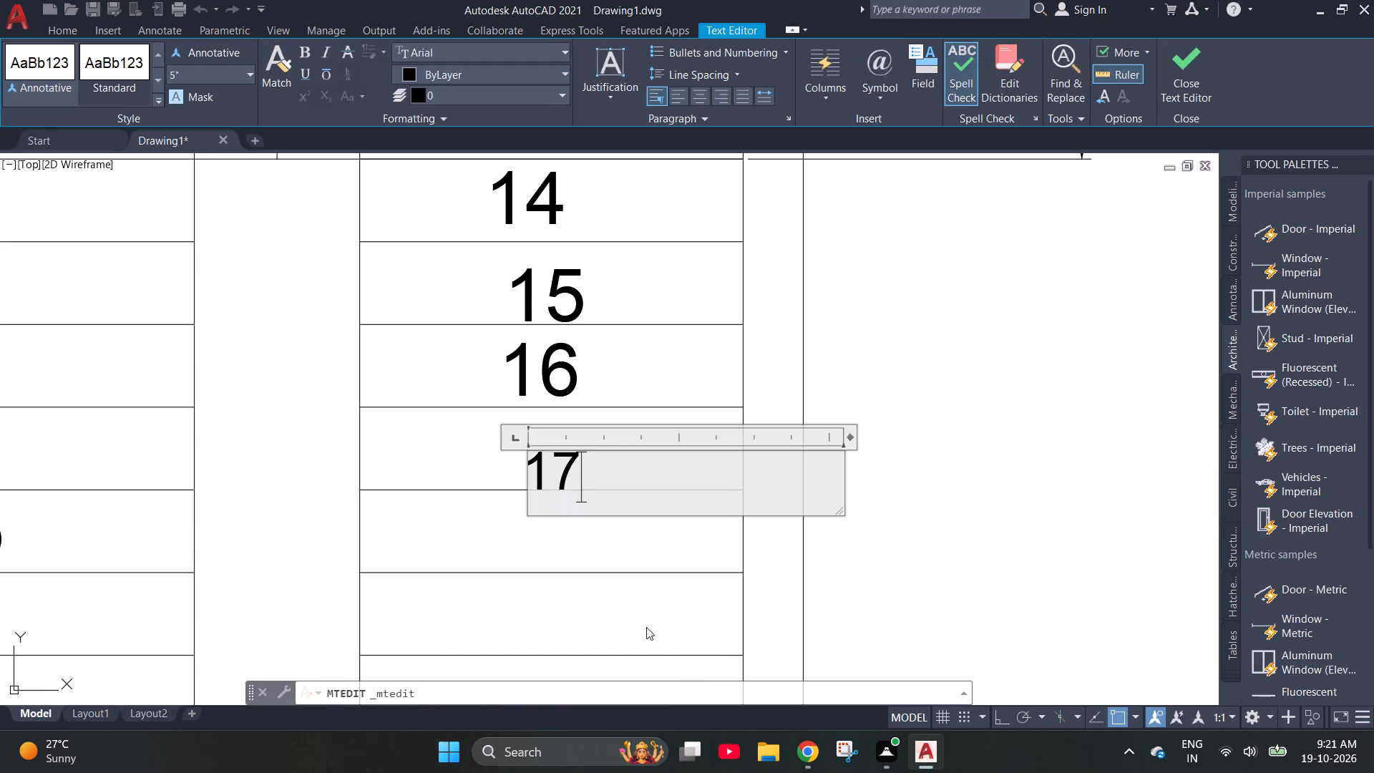
key("ctrl+a")
left_click(217, 74)
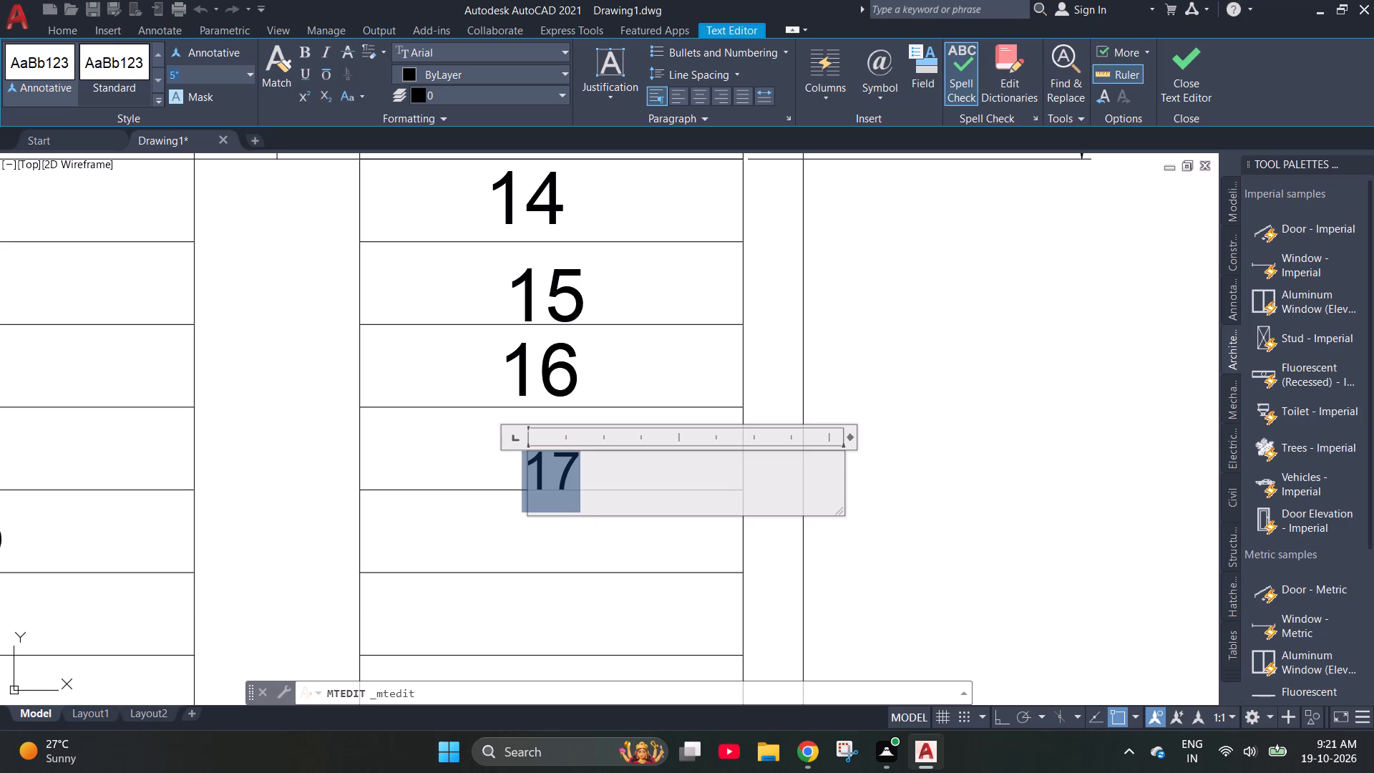
type("7\"")
key("Return")
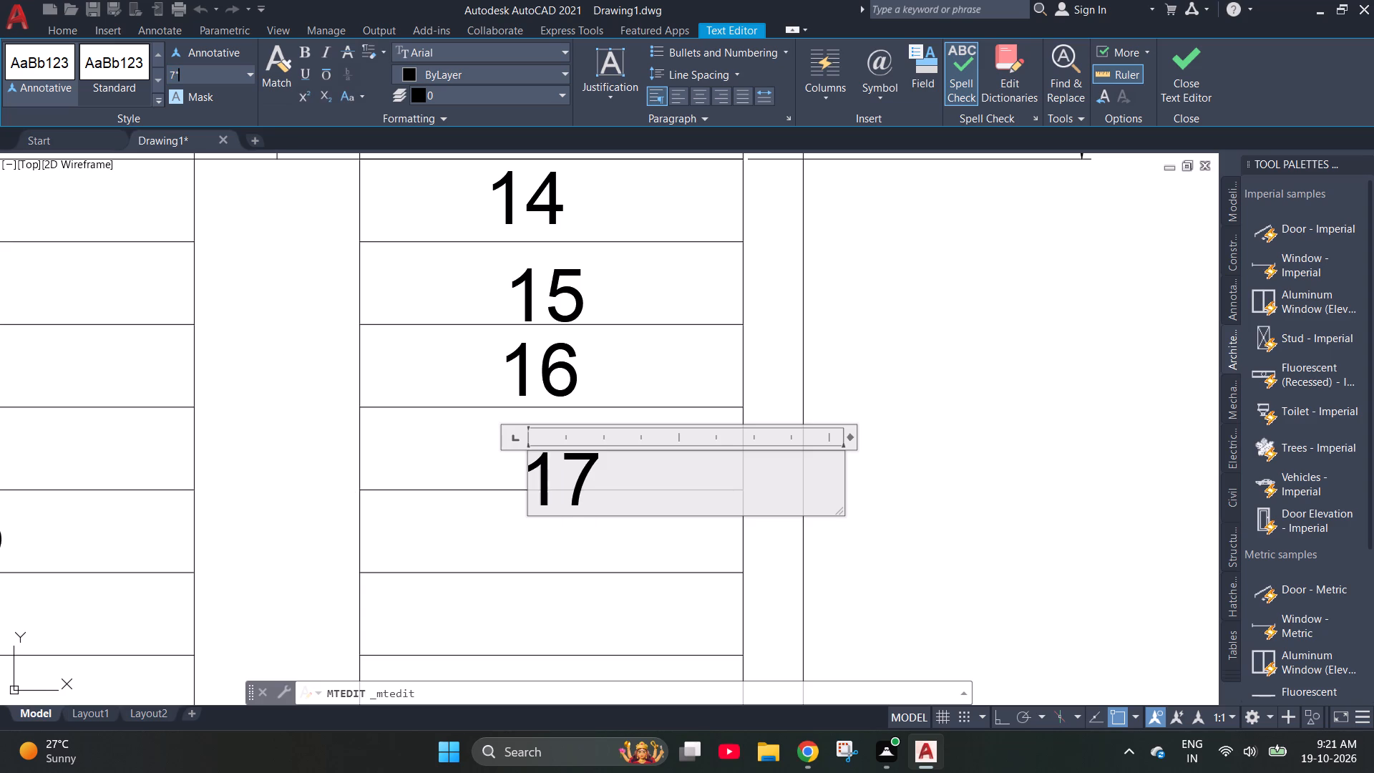
left_click(426, 471)
Move the "17" up and slightly left so it sits inside its tread, below the "16".
left_click(552, 464)
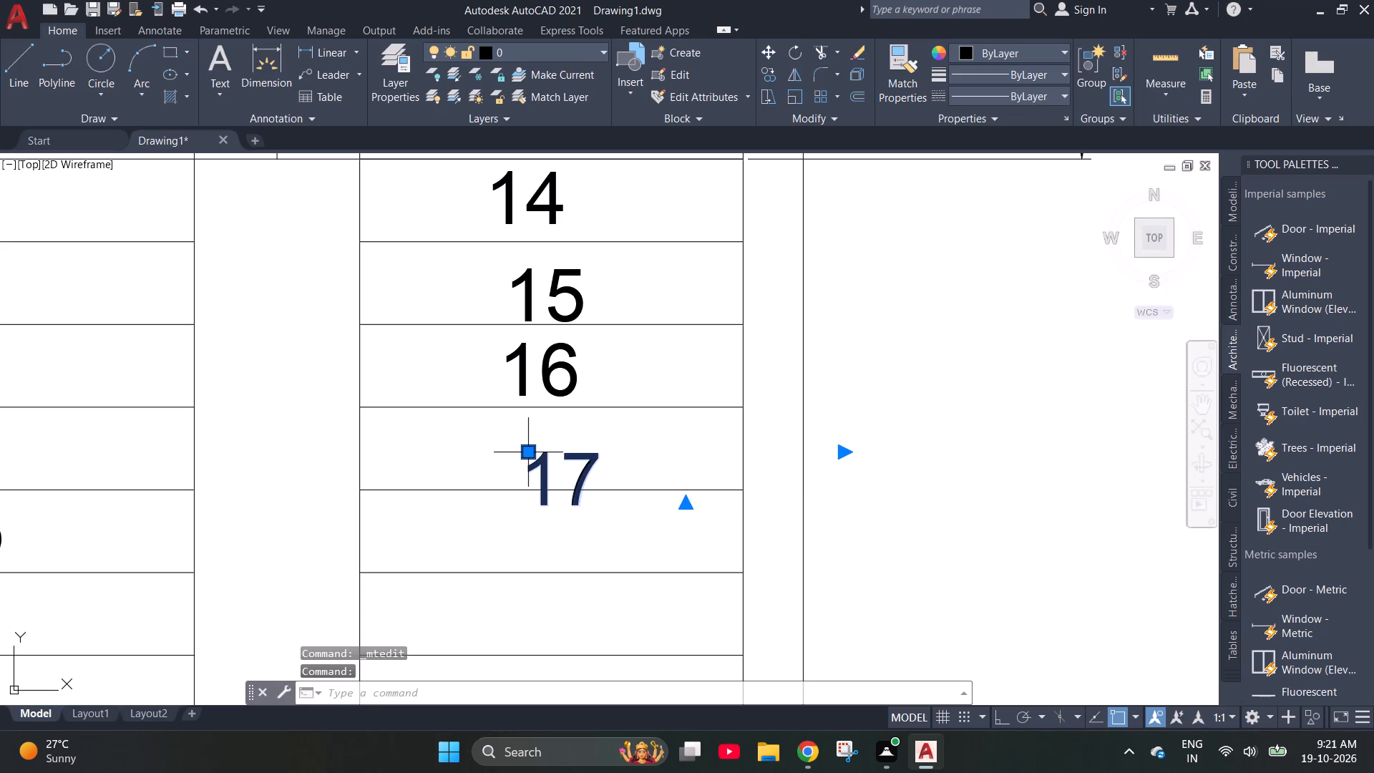
left_click_drag(530, 451, 513, 417)
scroll(520, 417, "up", 3)
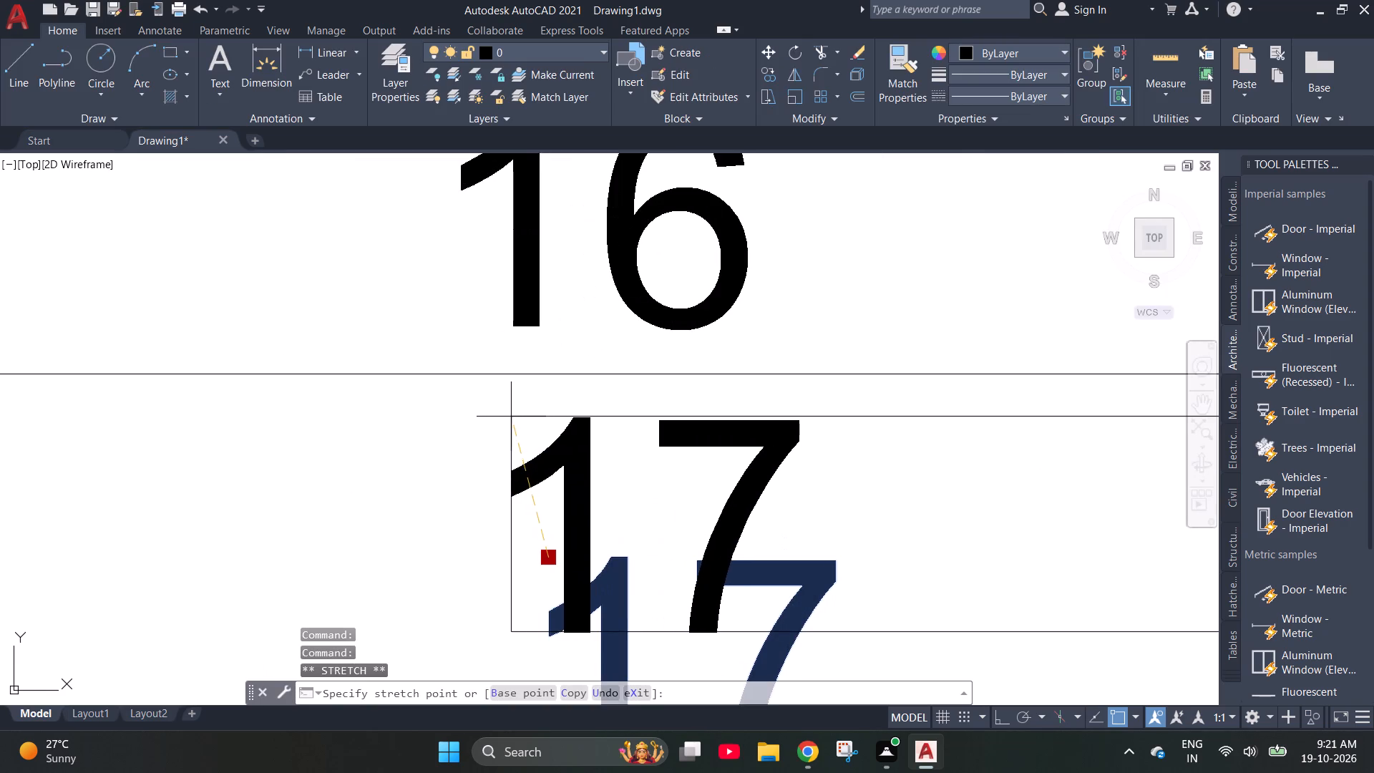
left_click(474, 414)
scroll(517, 465, "down", 4)
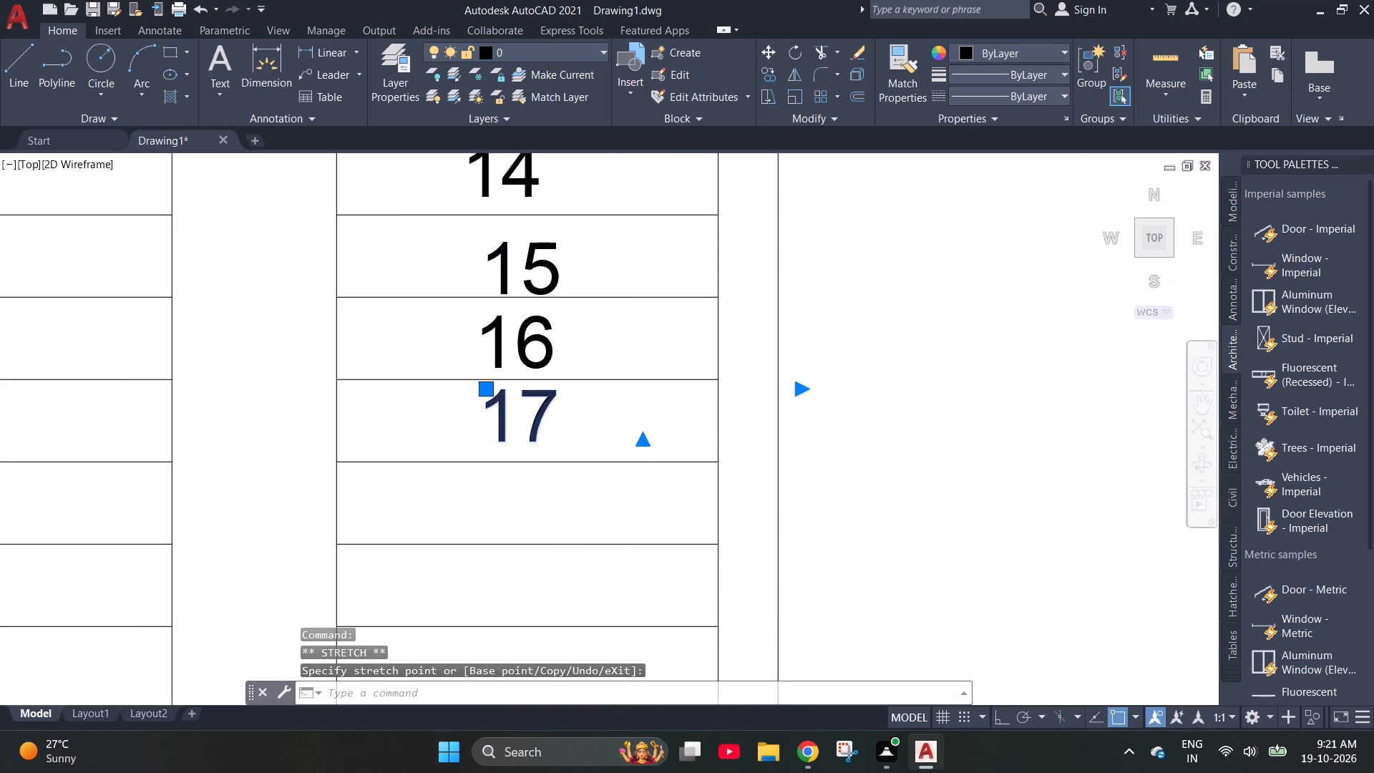
Paste a copy of the "11" into the tread below the "17" and change it to "18" with a 7" text height.
scroll(484, 359, "down", 1)
scroll(486, 418, "up", 3)
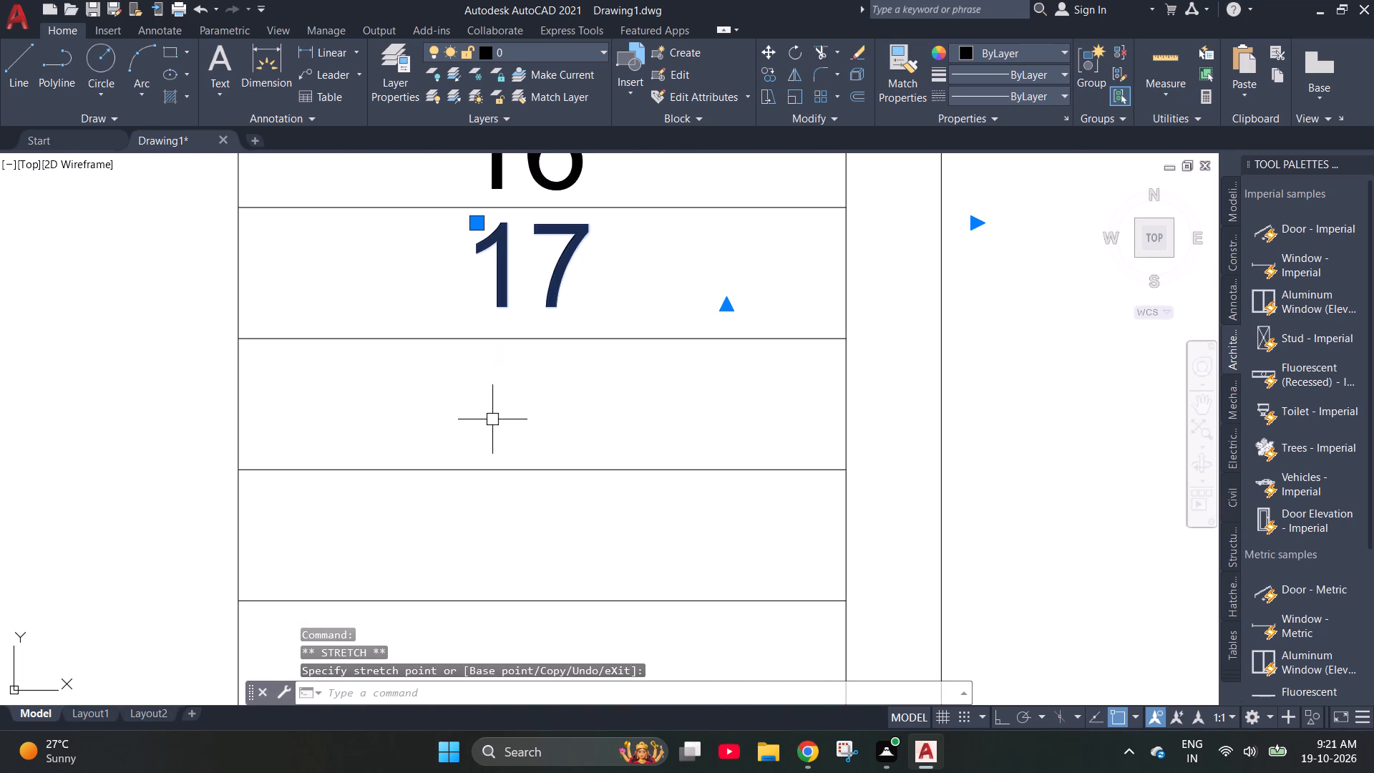
key("Escape")
key("ctrl+v")
left_click(487, 436)
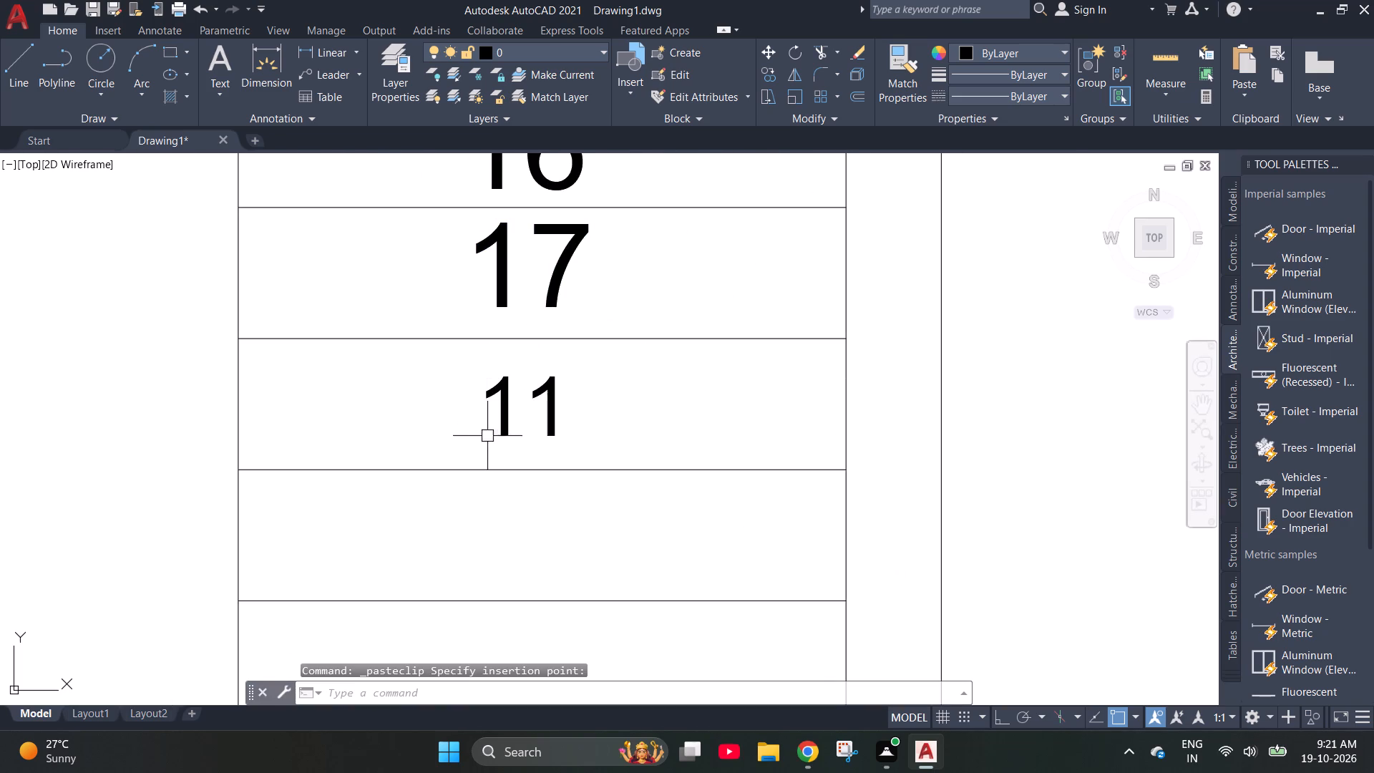
double_click(505, 431)
key("ctrl+a")
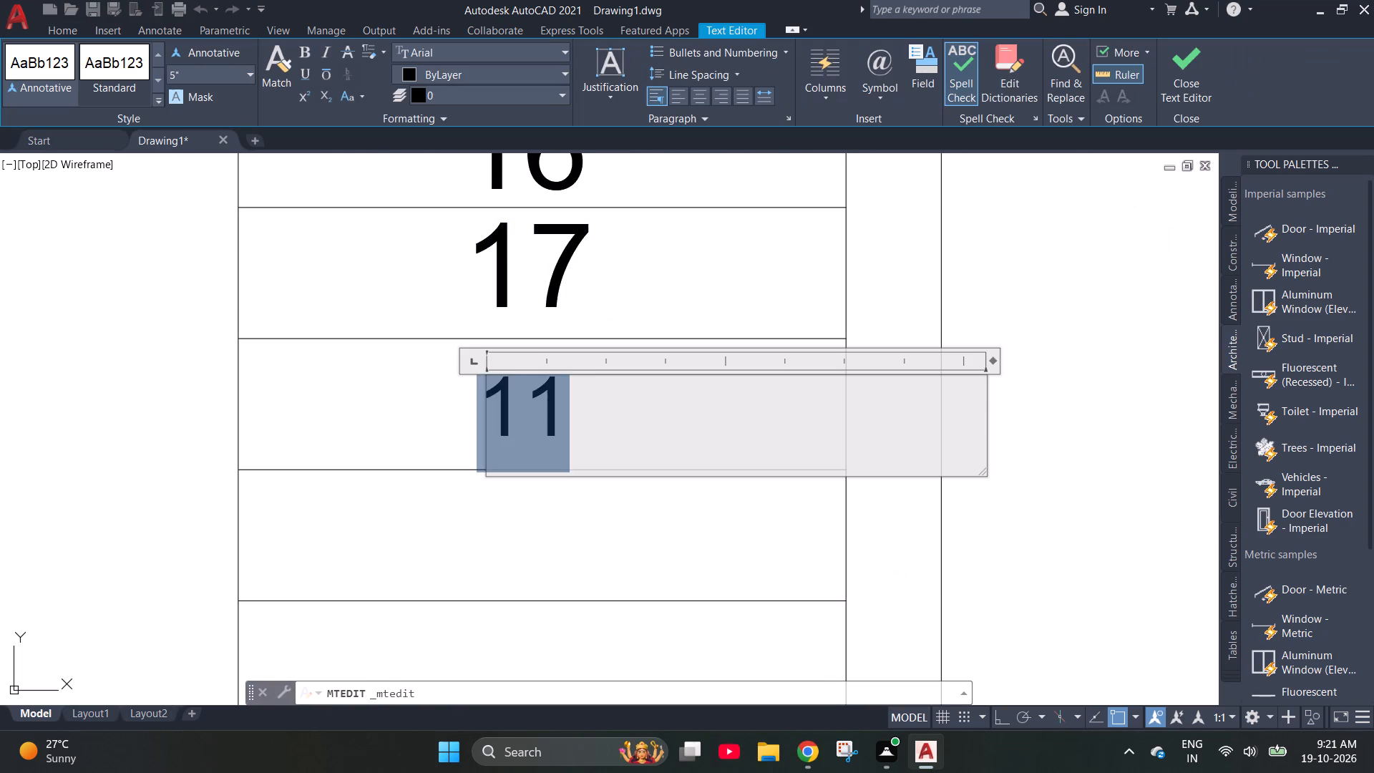
type("18")
key("ctrl+a")
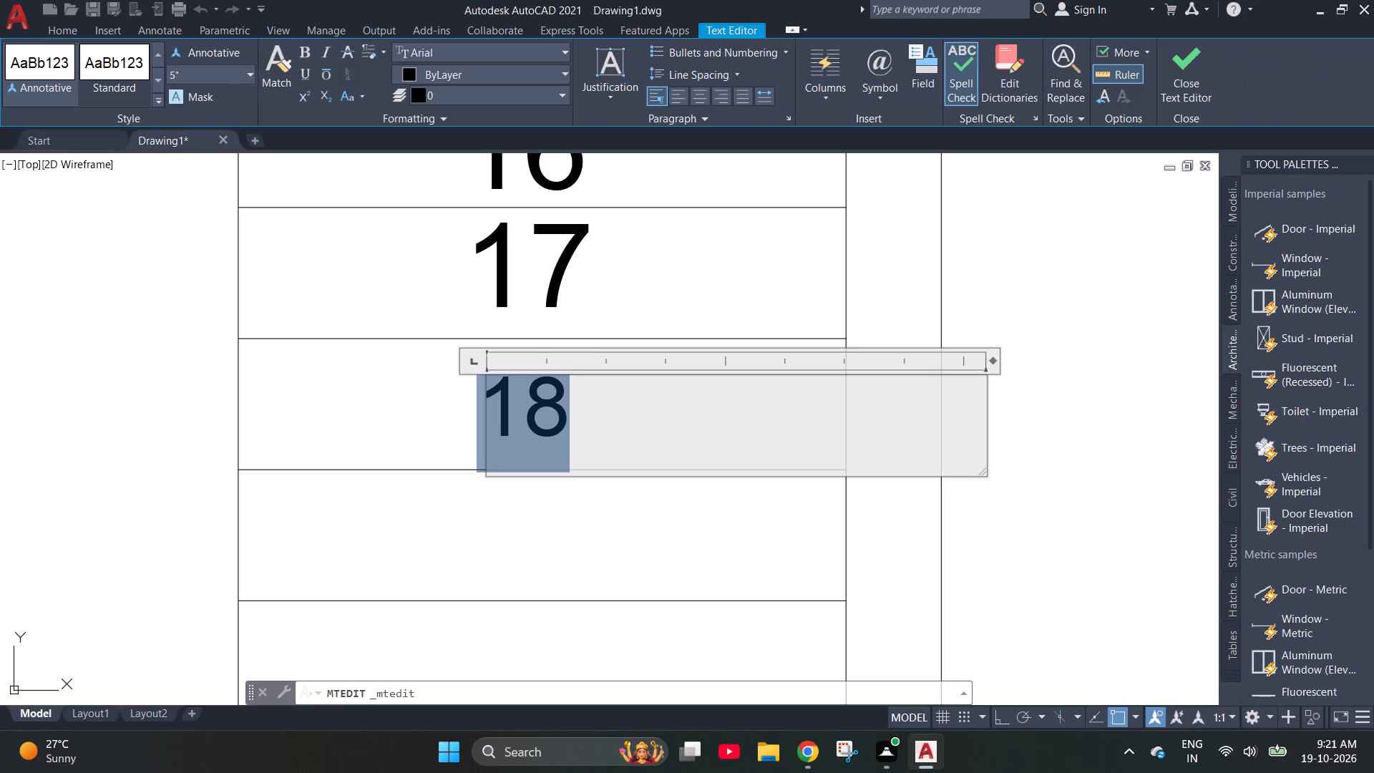
left_click(210, 74)
type("7\"")
key("Return")
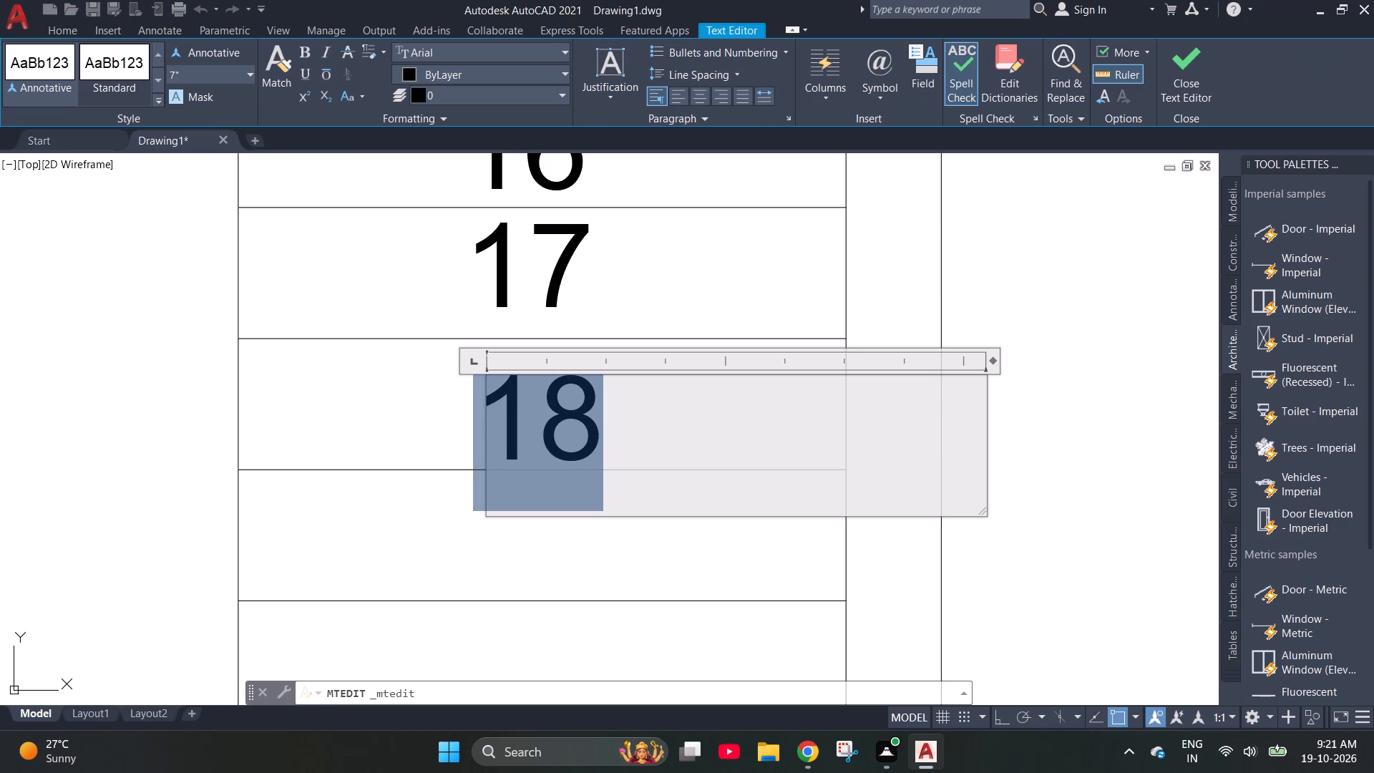
key("ctrl+c")
key("ctrl+c")
key("ctrl+c")
left_click(402, 434)
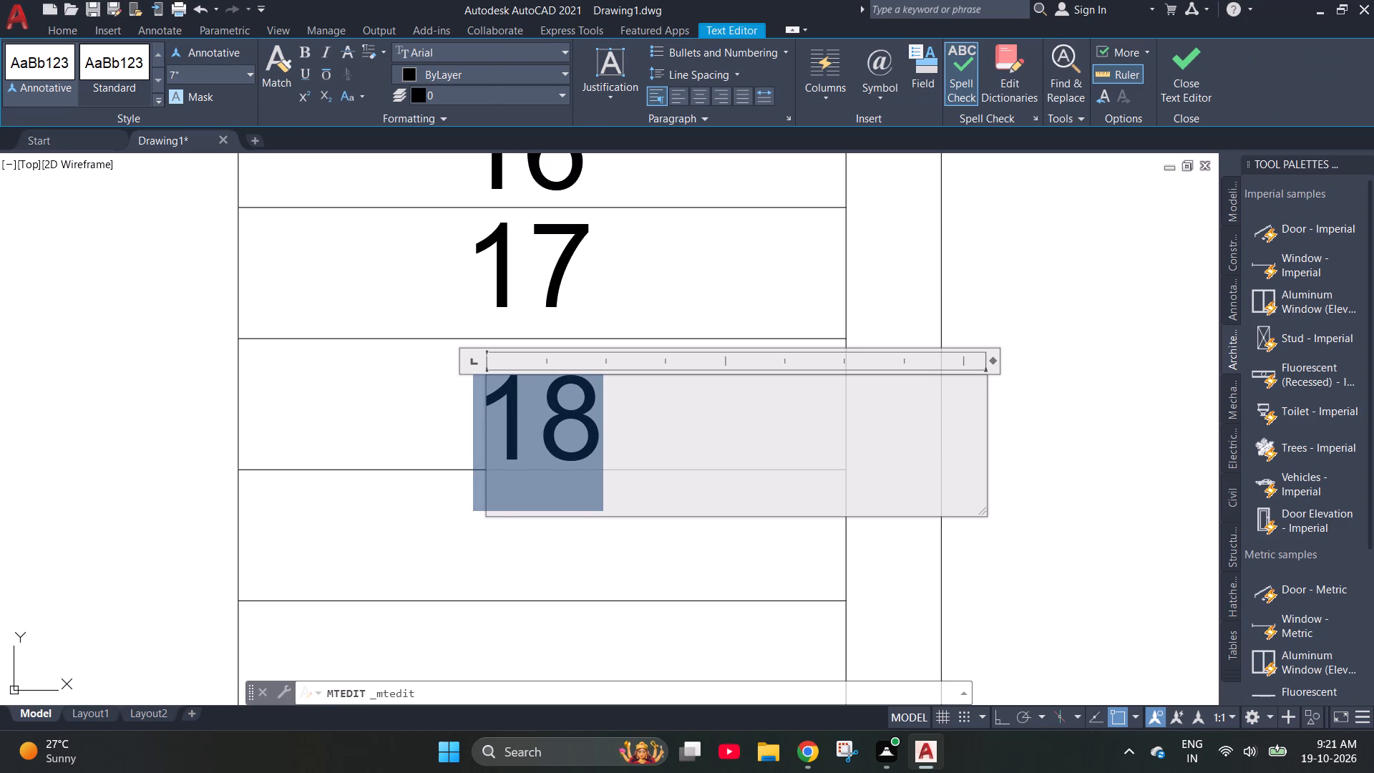
Copy the "18" label into the tread just below it and change the copy to "19".
left_click(513, 423)
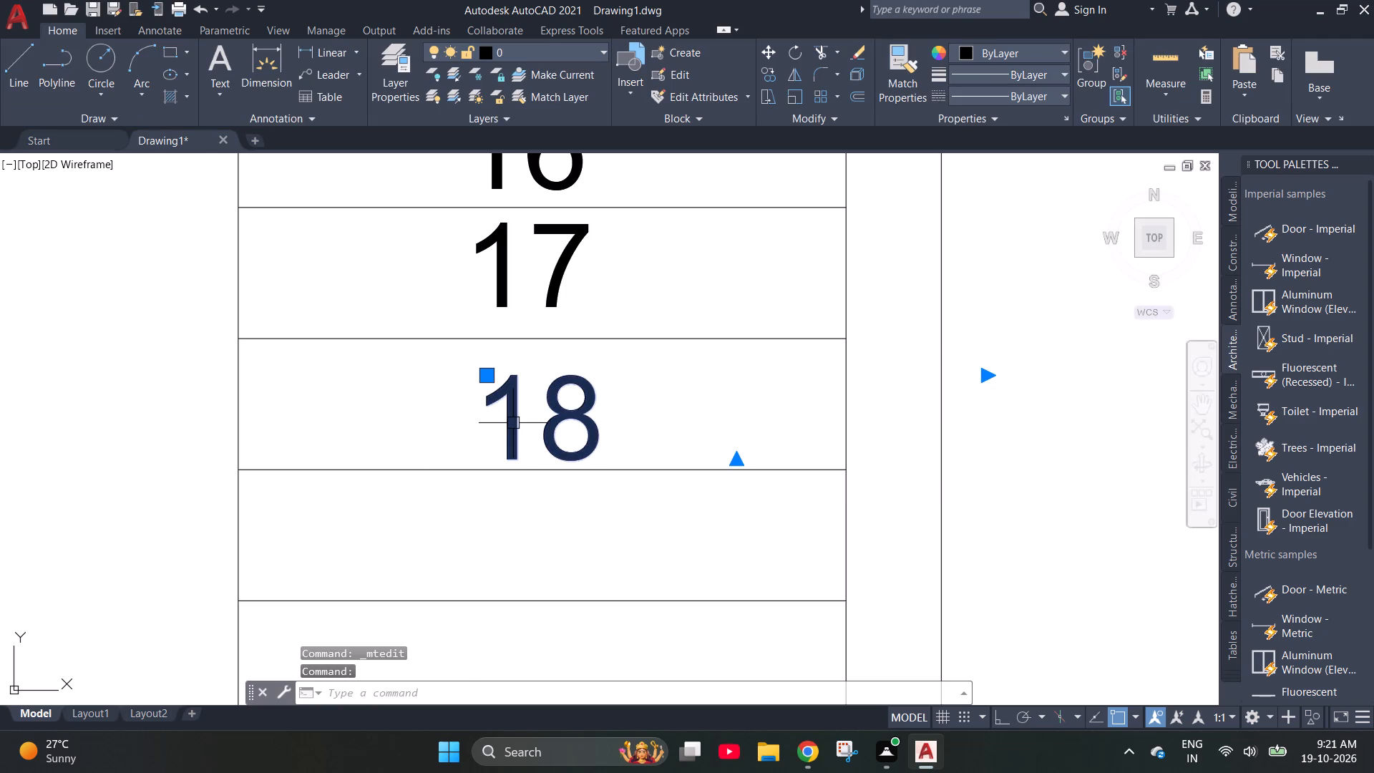
key("ctrl+c")
key("ctrl+v")
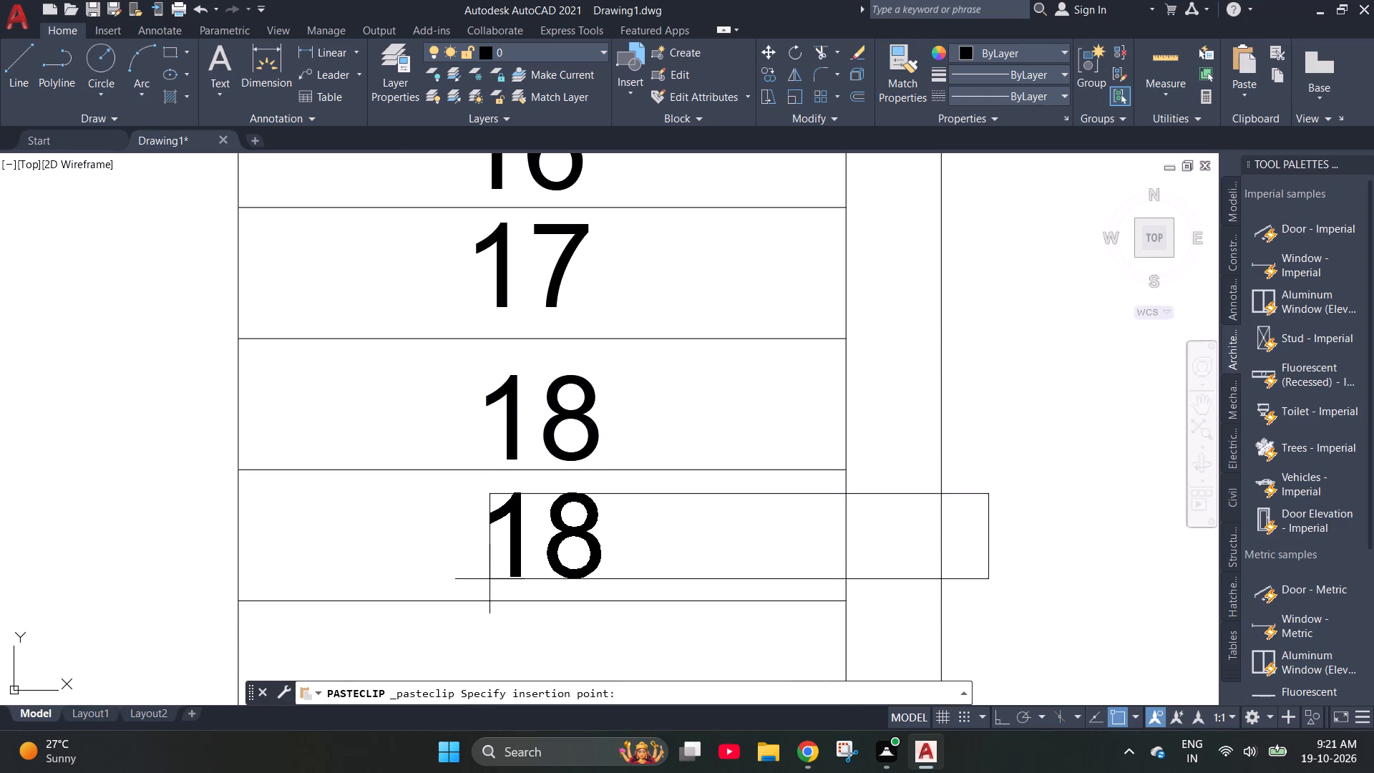
left_click(489, 579)
double_click(505, 577)
key("ctrl+a")
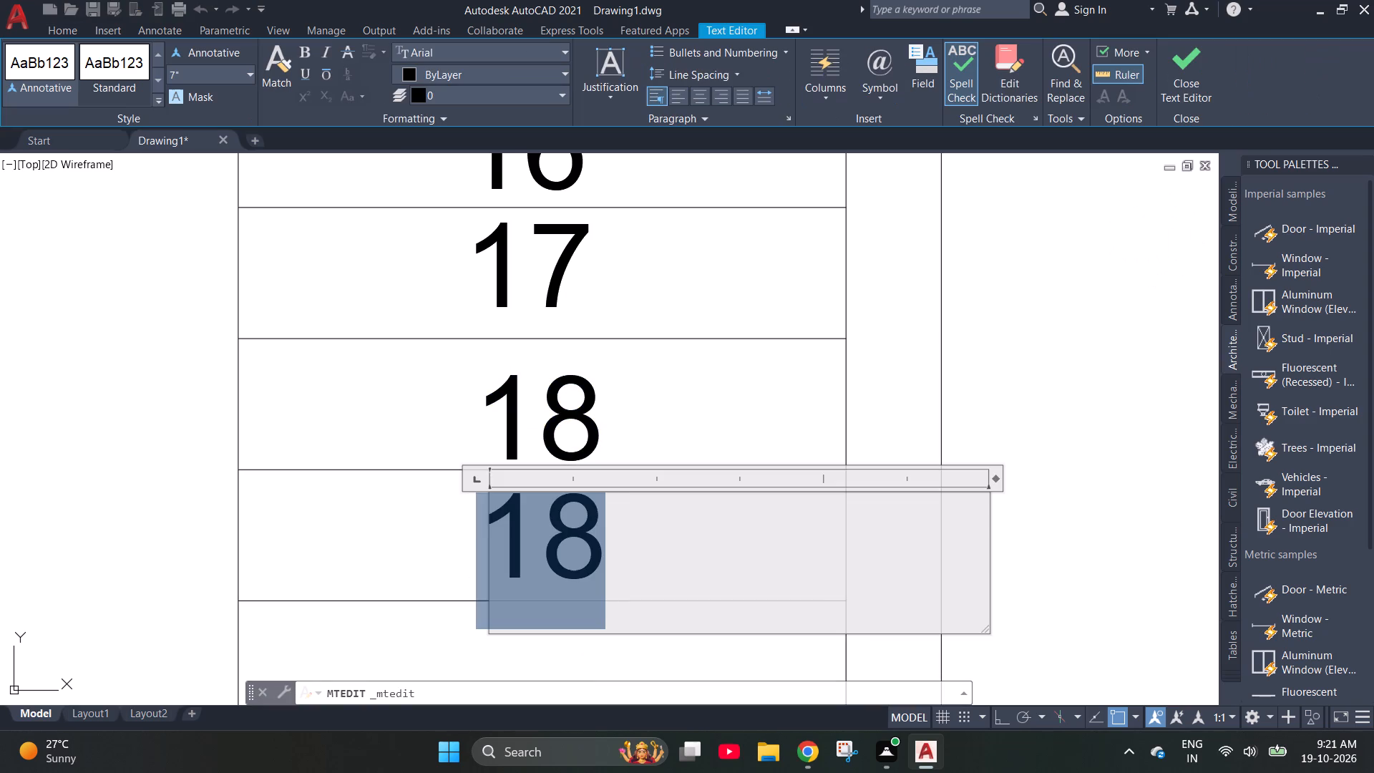
type("19")
left_click(429, 550)
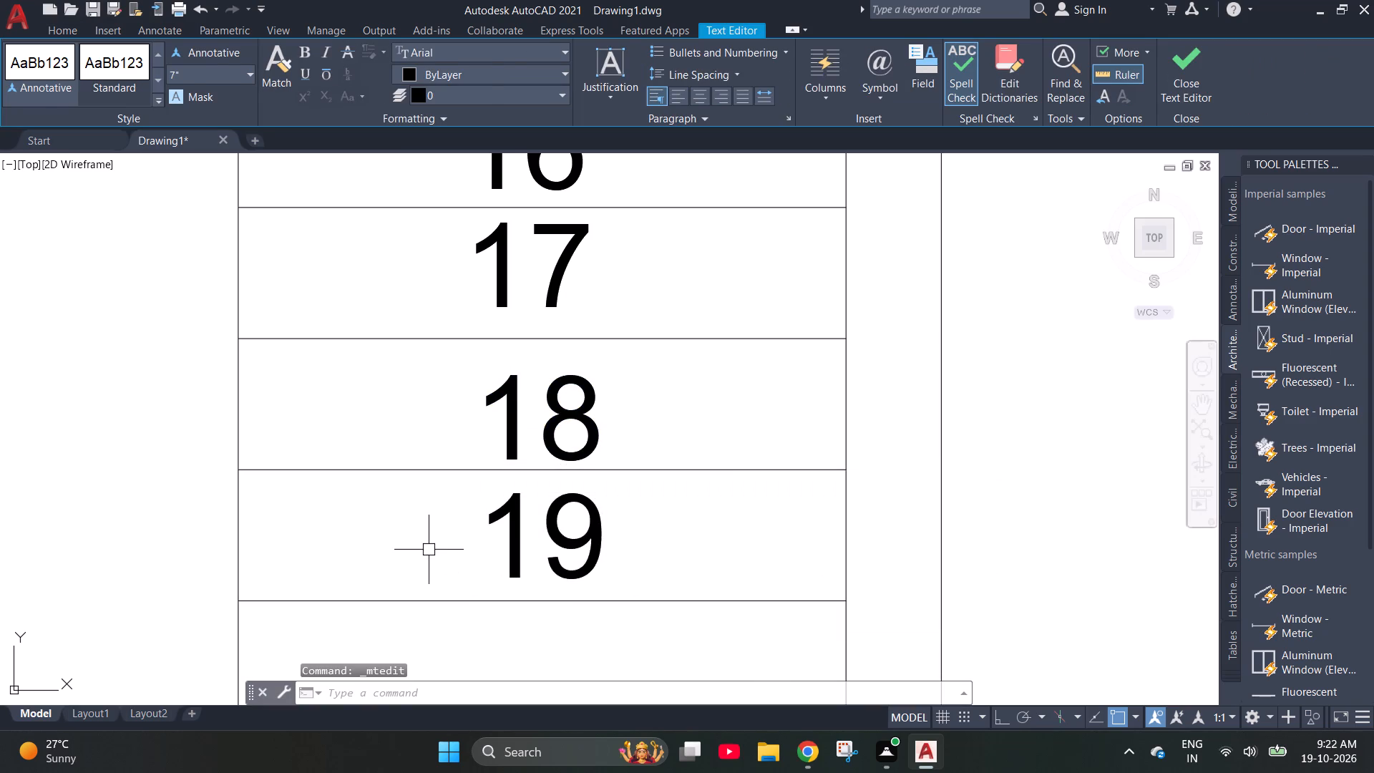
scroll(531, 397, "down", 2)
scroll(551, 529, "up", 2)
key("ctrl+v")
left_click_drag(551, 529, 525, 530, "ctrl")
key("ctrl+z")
Paste a copy of the "18" into the tread below the "19" and change it to "20".
key("ctrl+v")
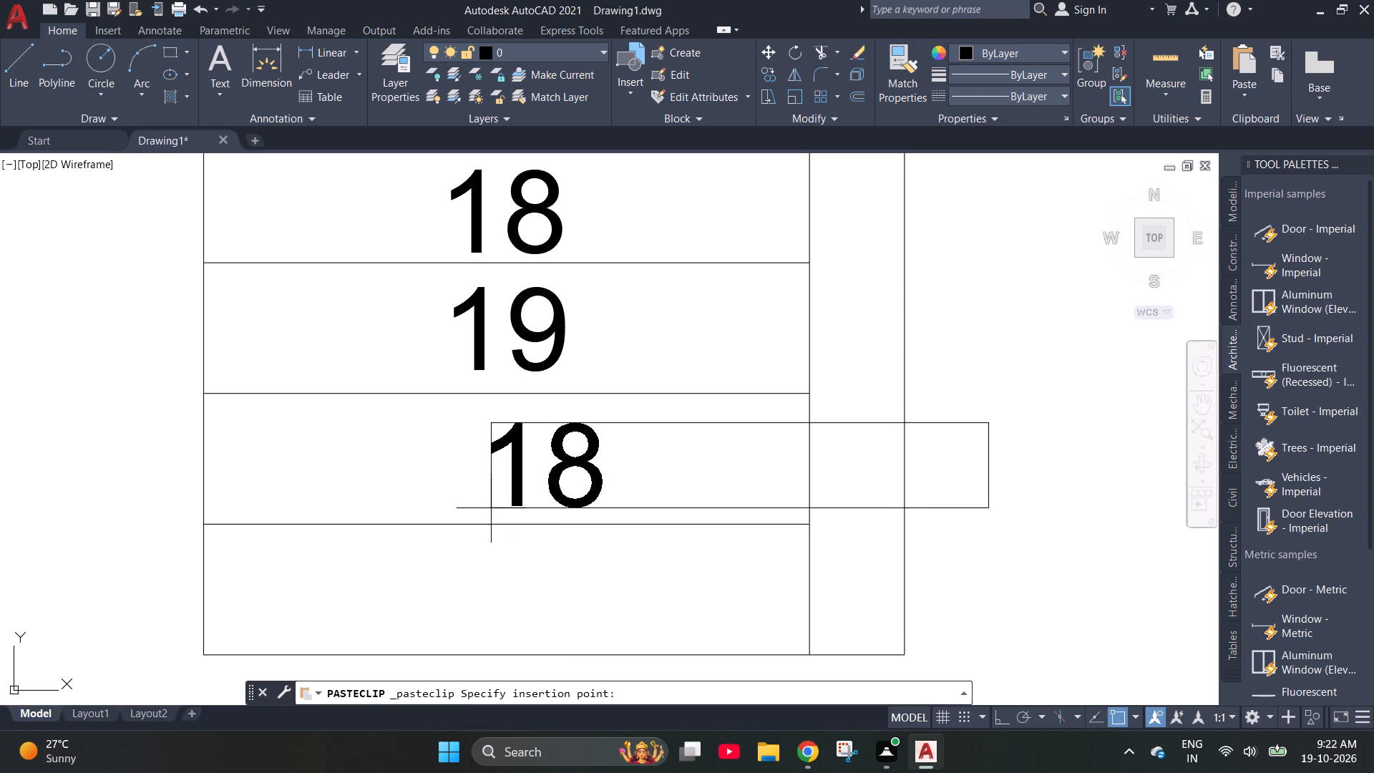
left_click(452, 502)
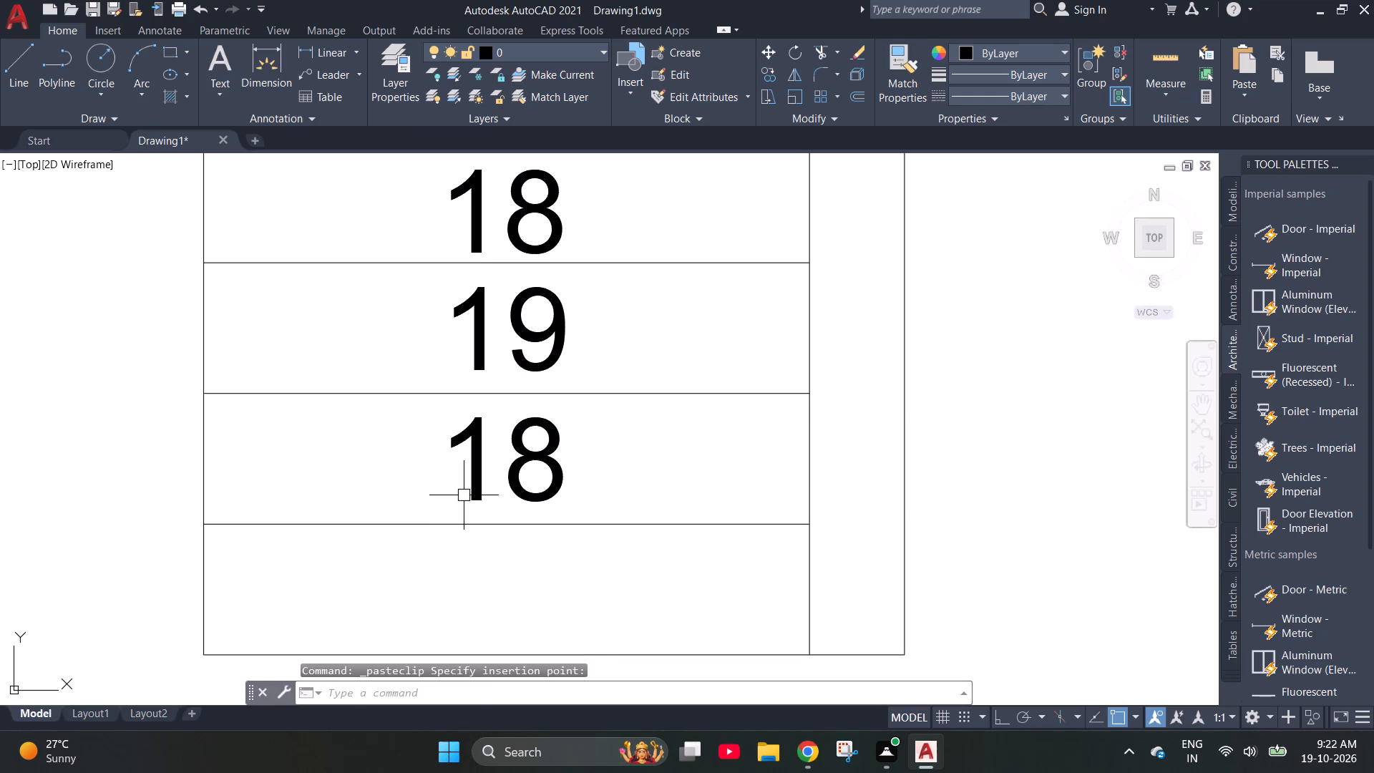
left_click(464, 495)
double_click(475, 487)
double_click(478, 455)
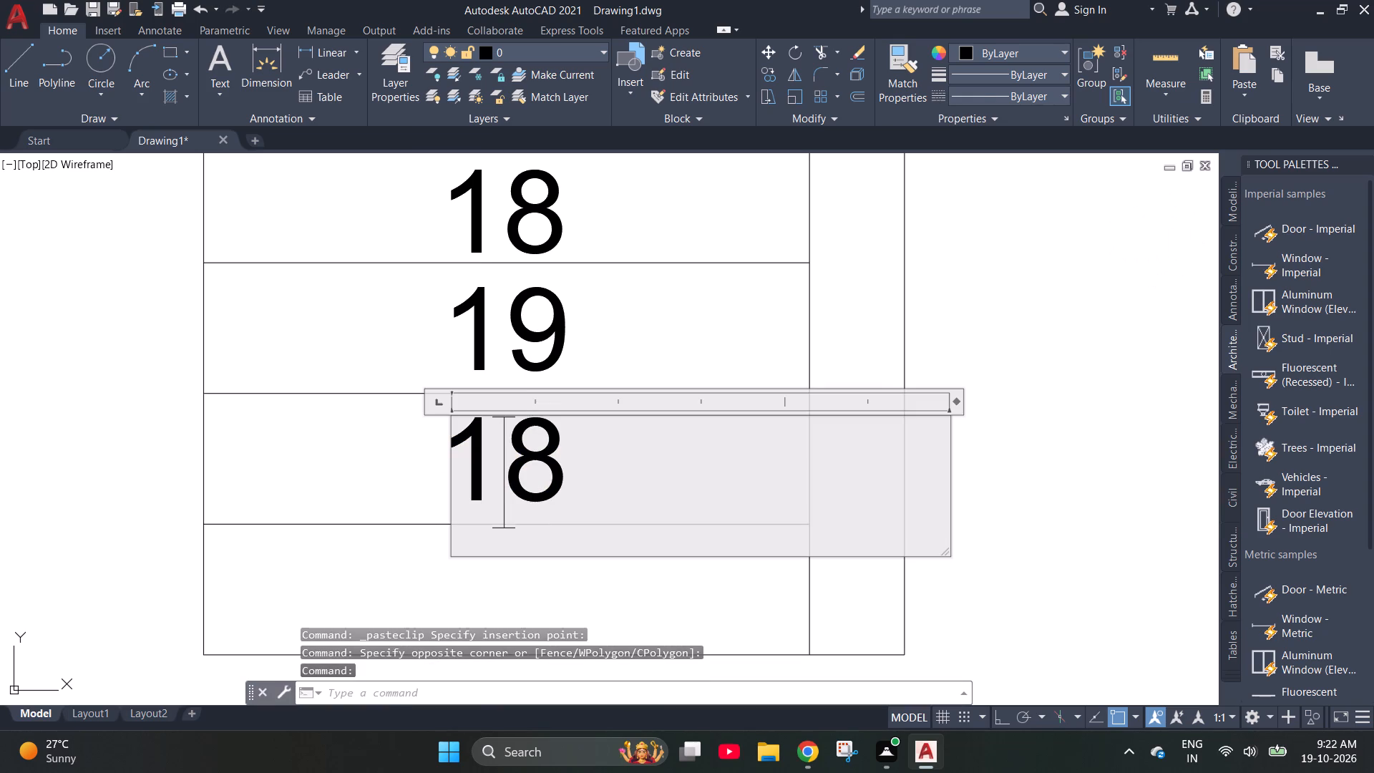
key("ctrl+a")
type("20")
key("Return")
key("ctrl+z")
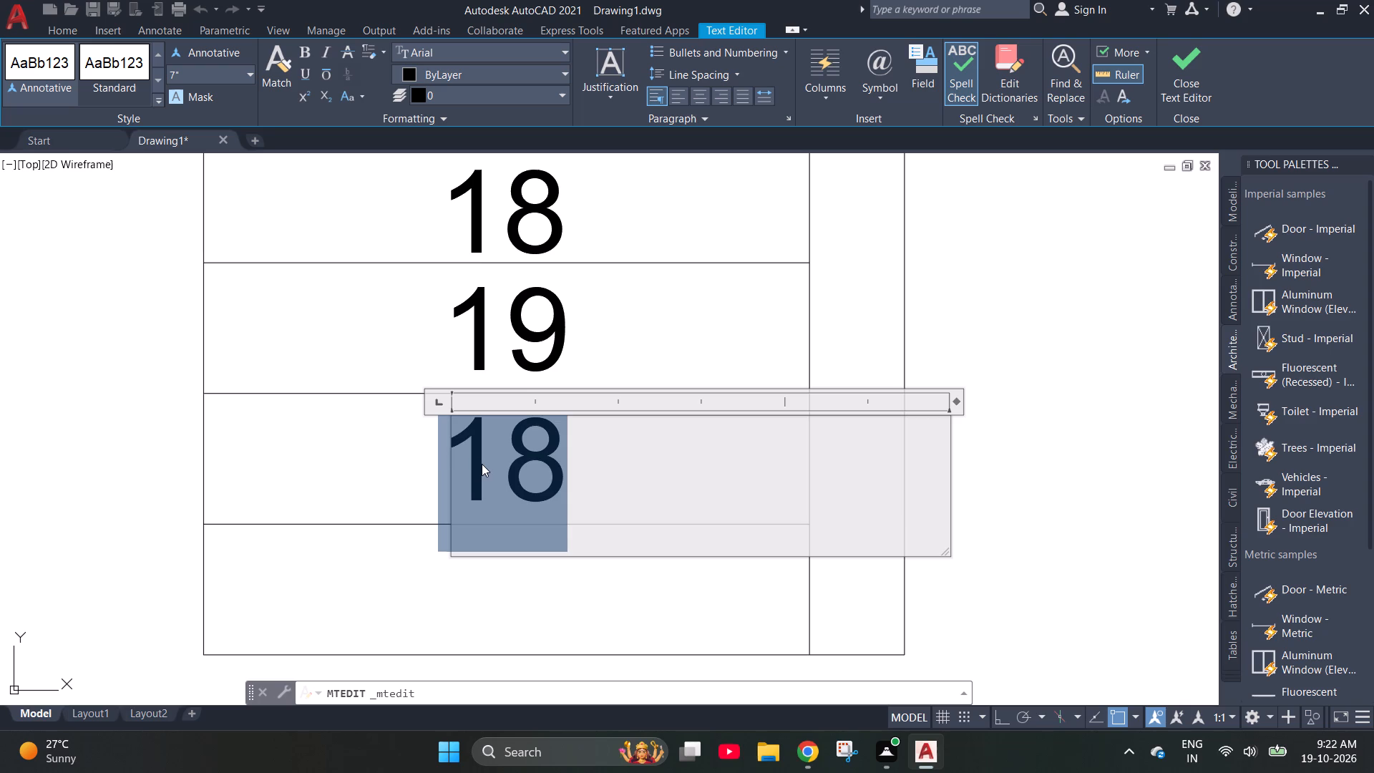
type("20")
left_click(411, 495)
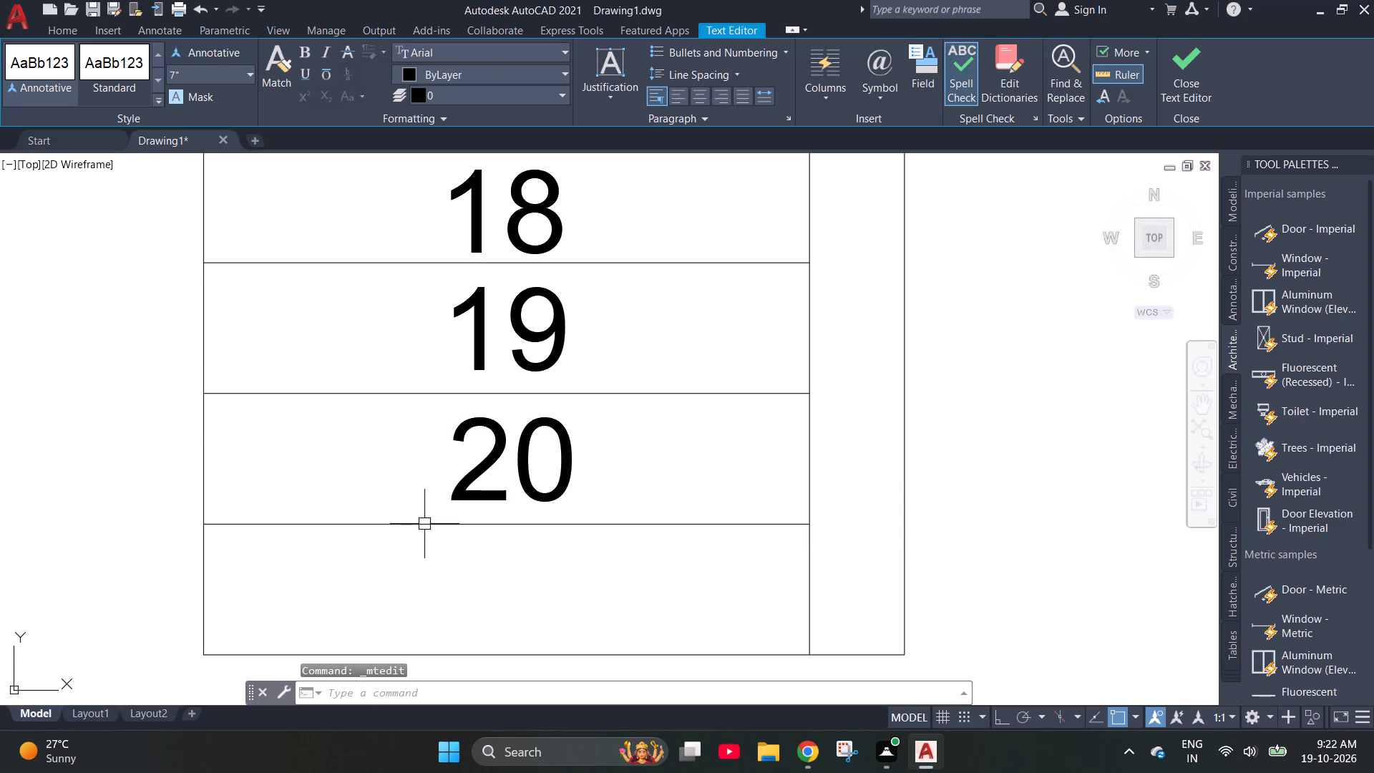
Paste a copy of the "18" into the lowest tread of the right flight and change it to "21".
key("ctrl+v")
left_click(449, 628)
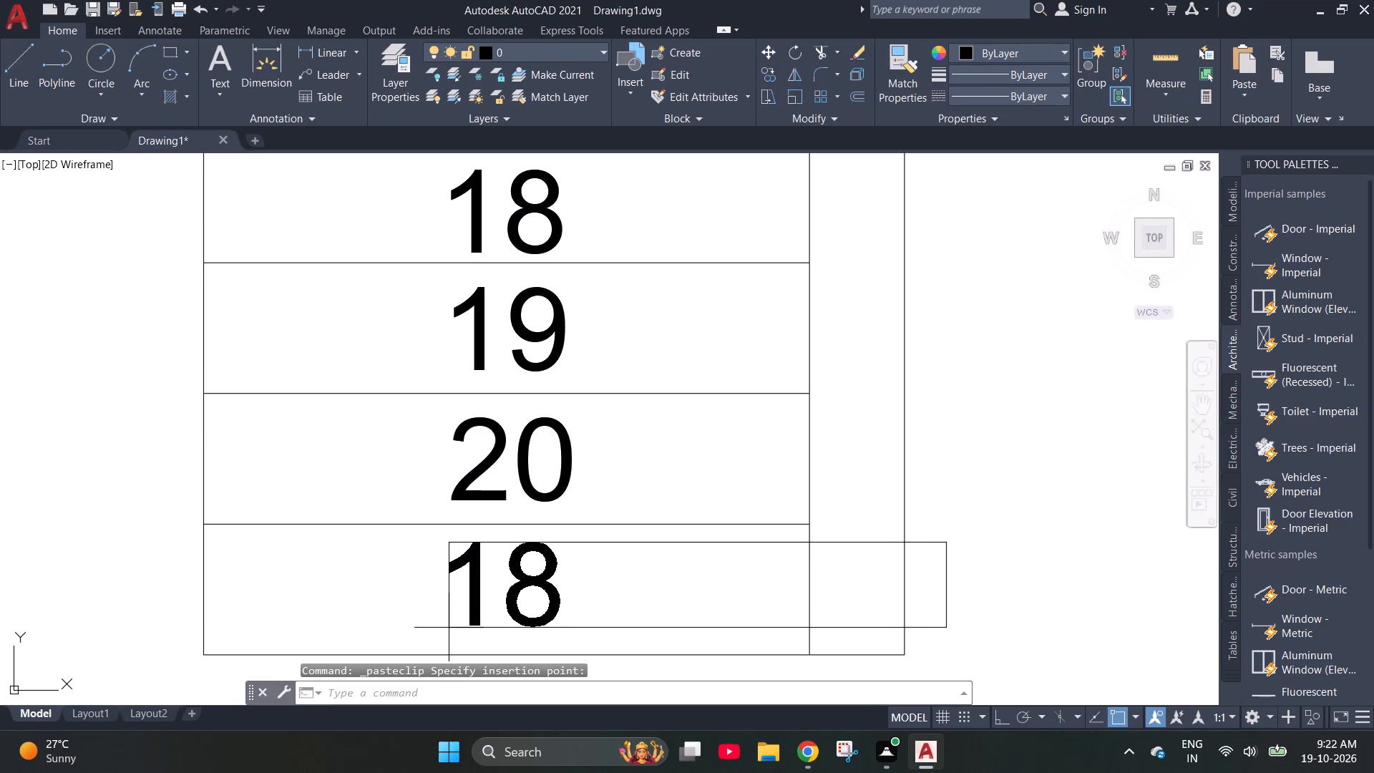
double_click(474, 598)
key("ctrl+a")
type("21")
left_click(357, 628)
Move the "14" slightly right and down in its tread, closer in line with the "15".
scroll(666, 580, "down", 1)
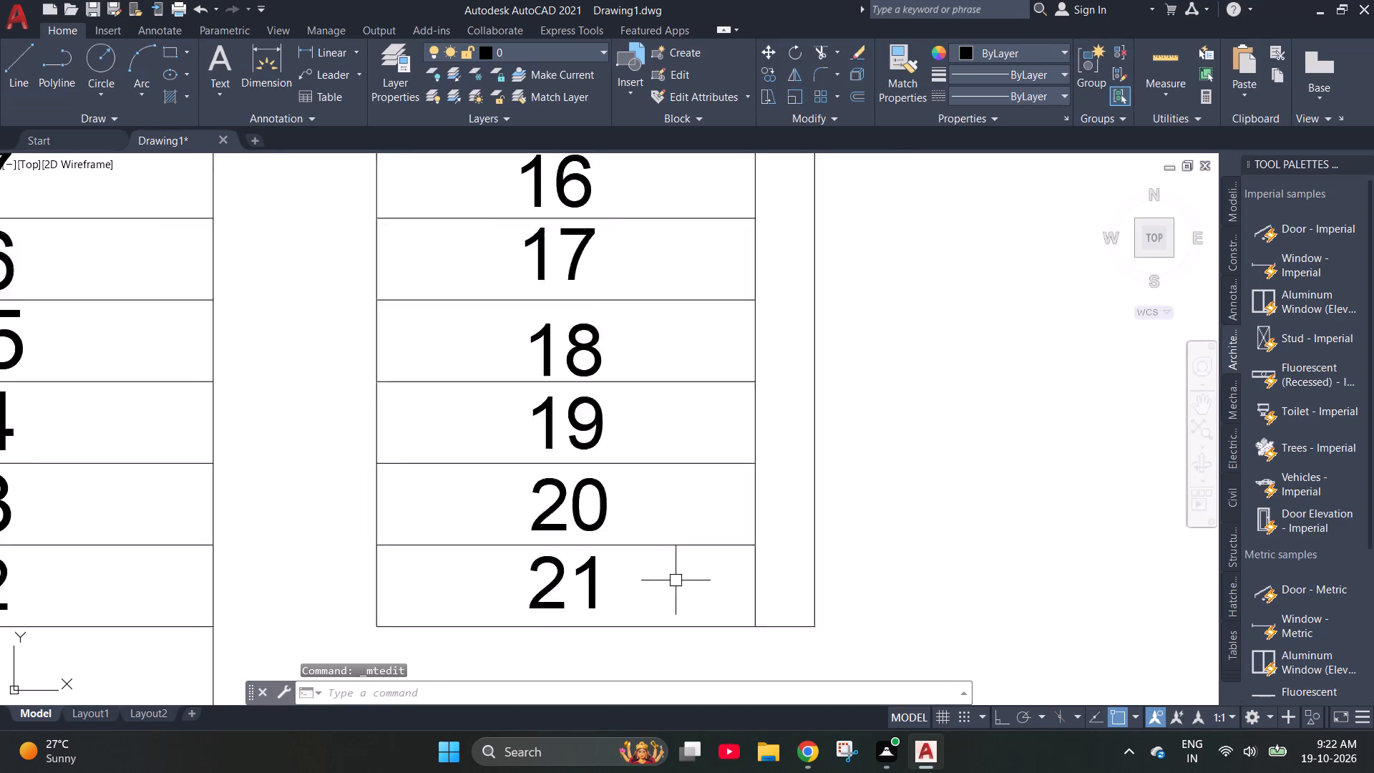
scroll(676, 580, "down", 3)
scroll(650, 445, "up", 4)
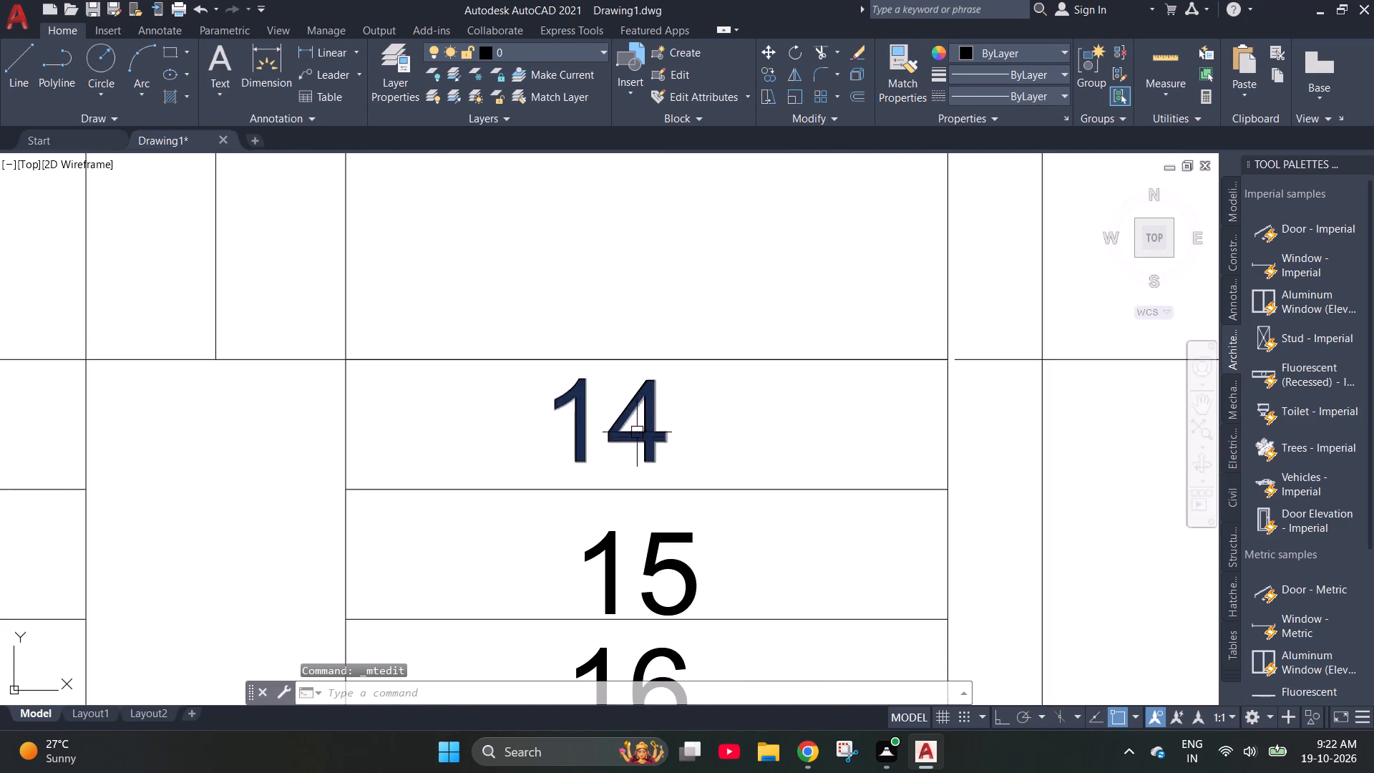
left_click(637, 432)
left_click(590, 394)
left_click(555, 379)
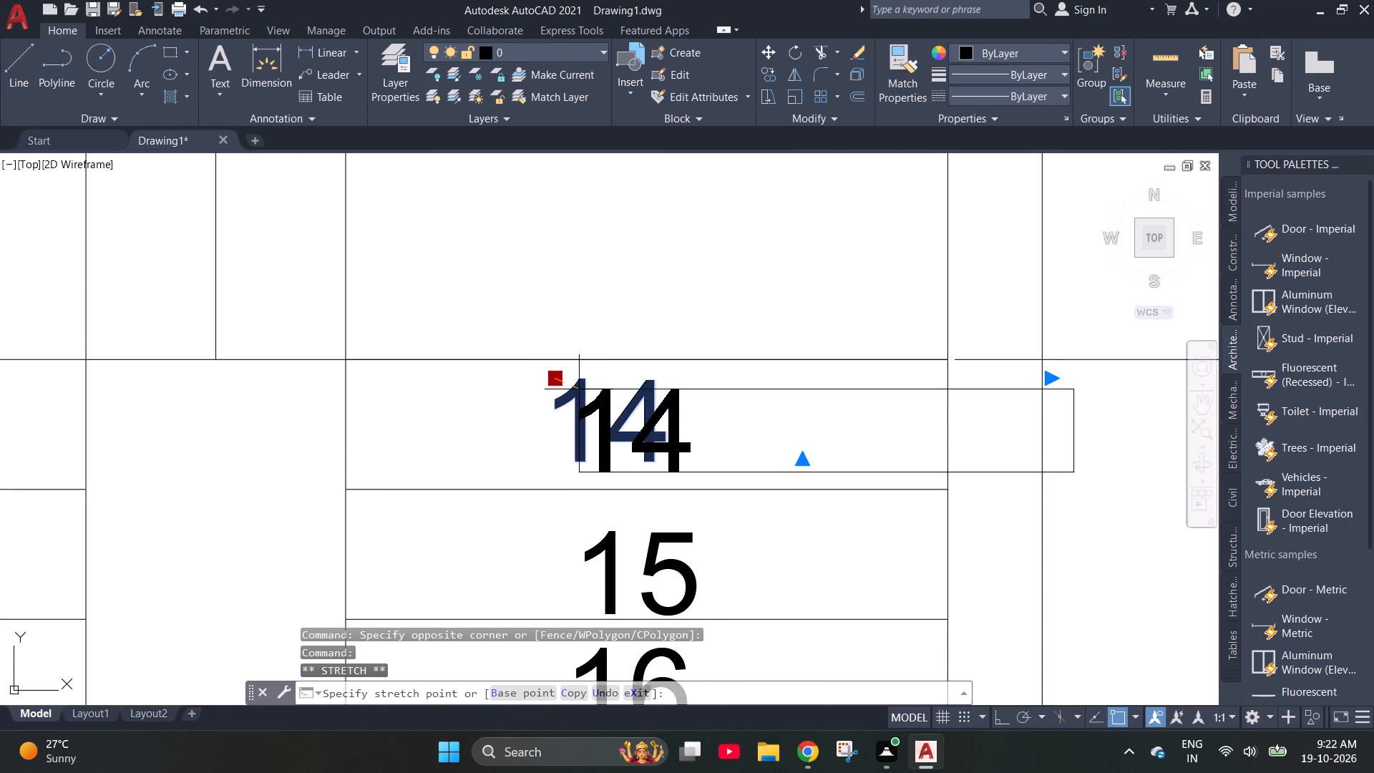
left_click(579, 389)
scroll(614, 573, "down", 1)
key("Escape")
Paste a copy of the "18" just below the right flight's last tread, under the "21", and change it to "22".
scroll(668, 557, "down", 1)
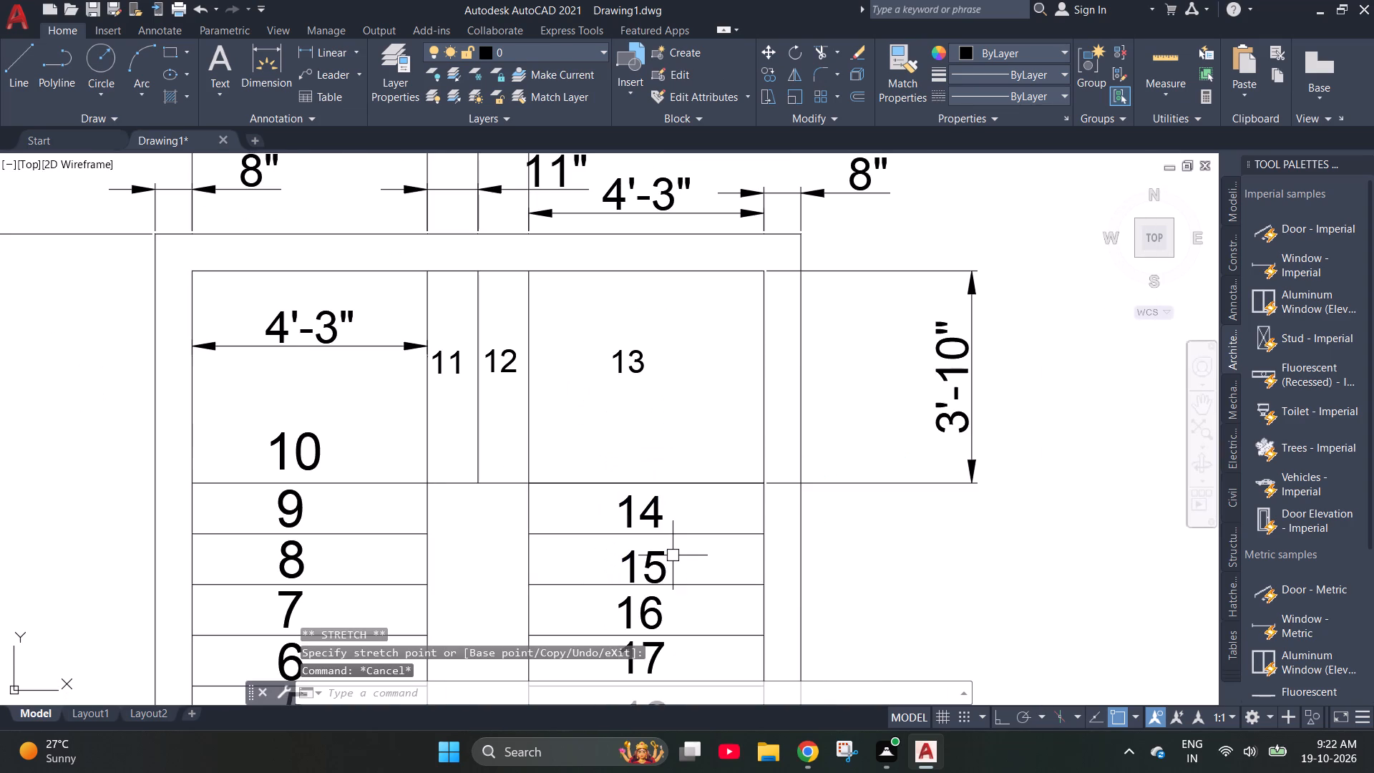
scroll(673, 555, "down", 2)
scroll(603, 517, "down", 2)
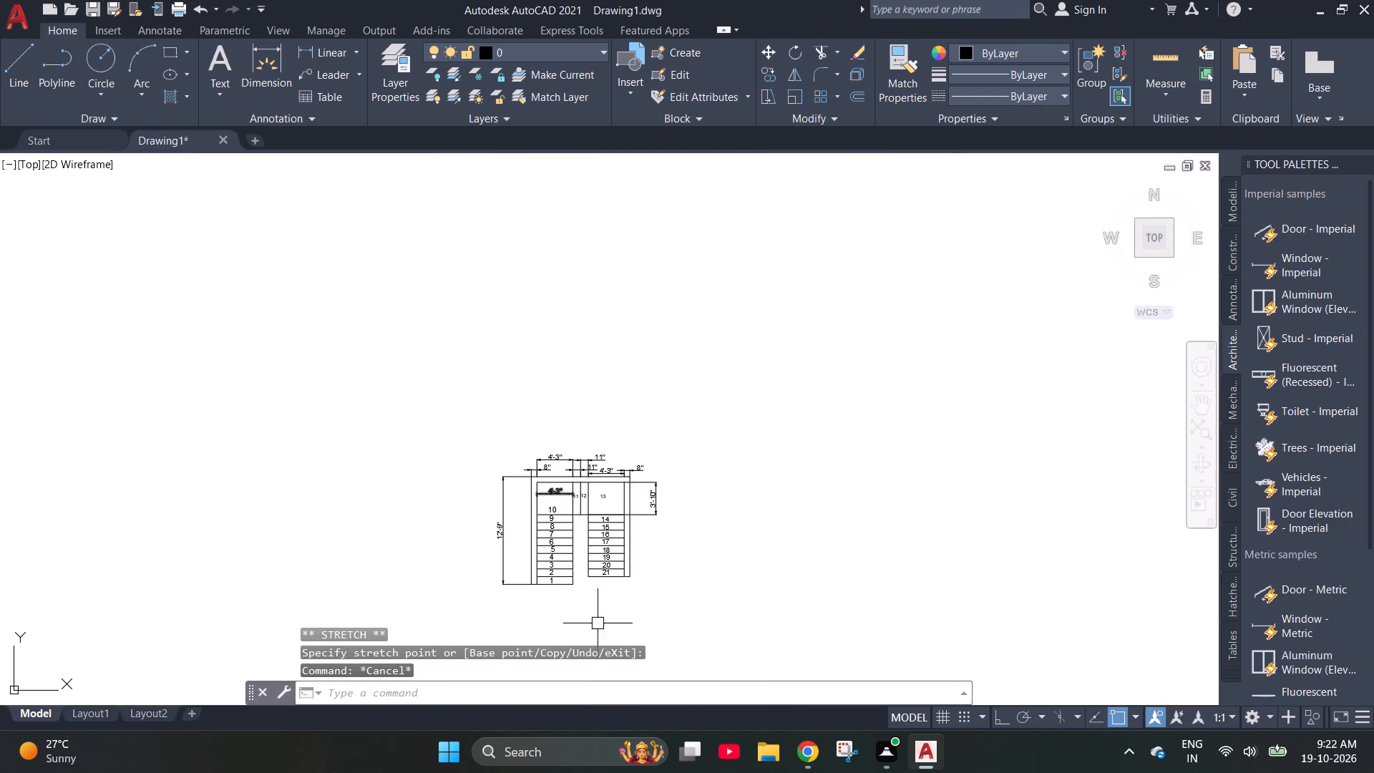
scroll(545, 571, "up", 3)
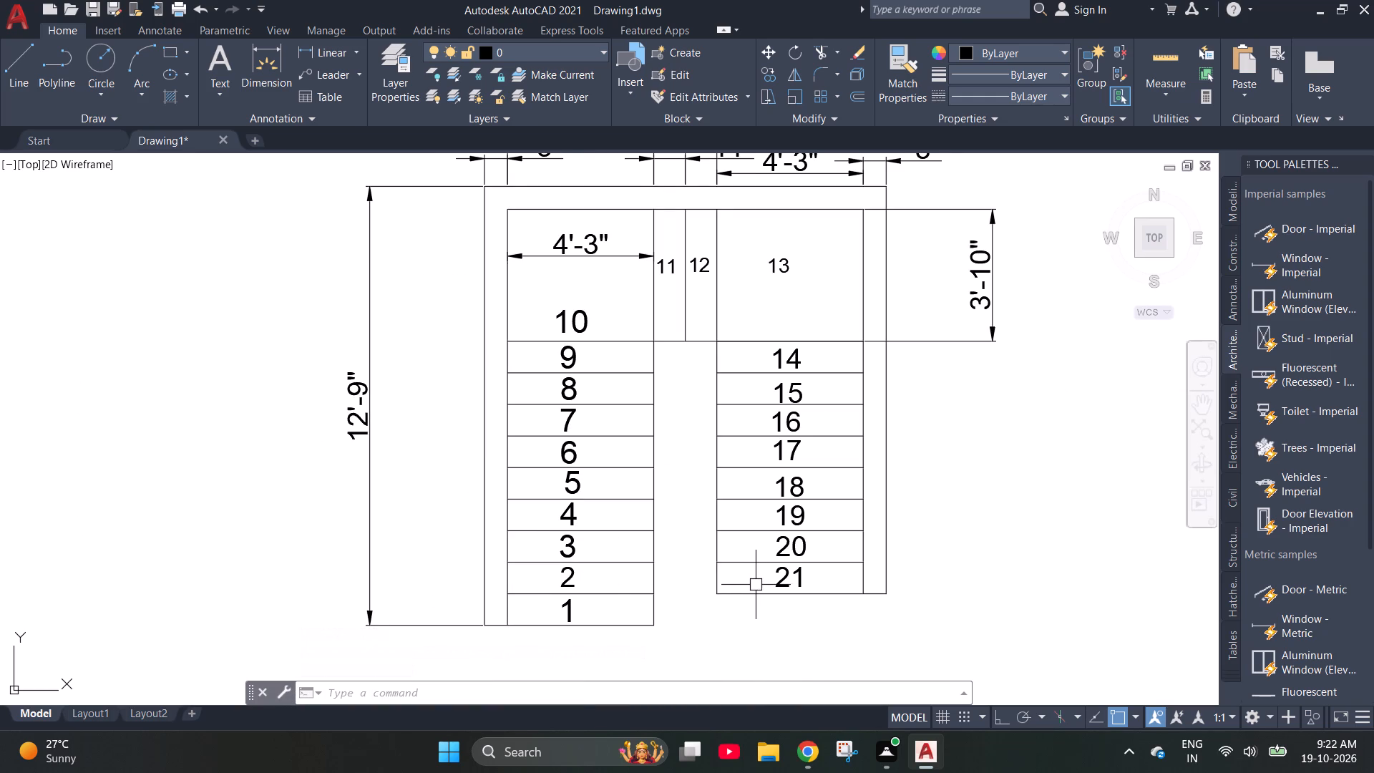
key("ctrl+v")
scroll(773, 631, "up", 3)
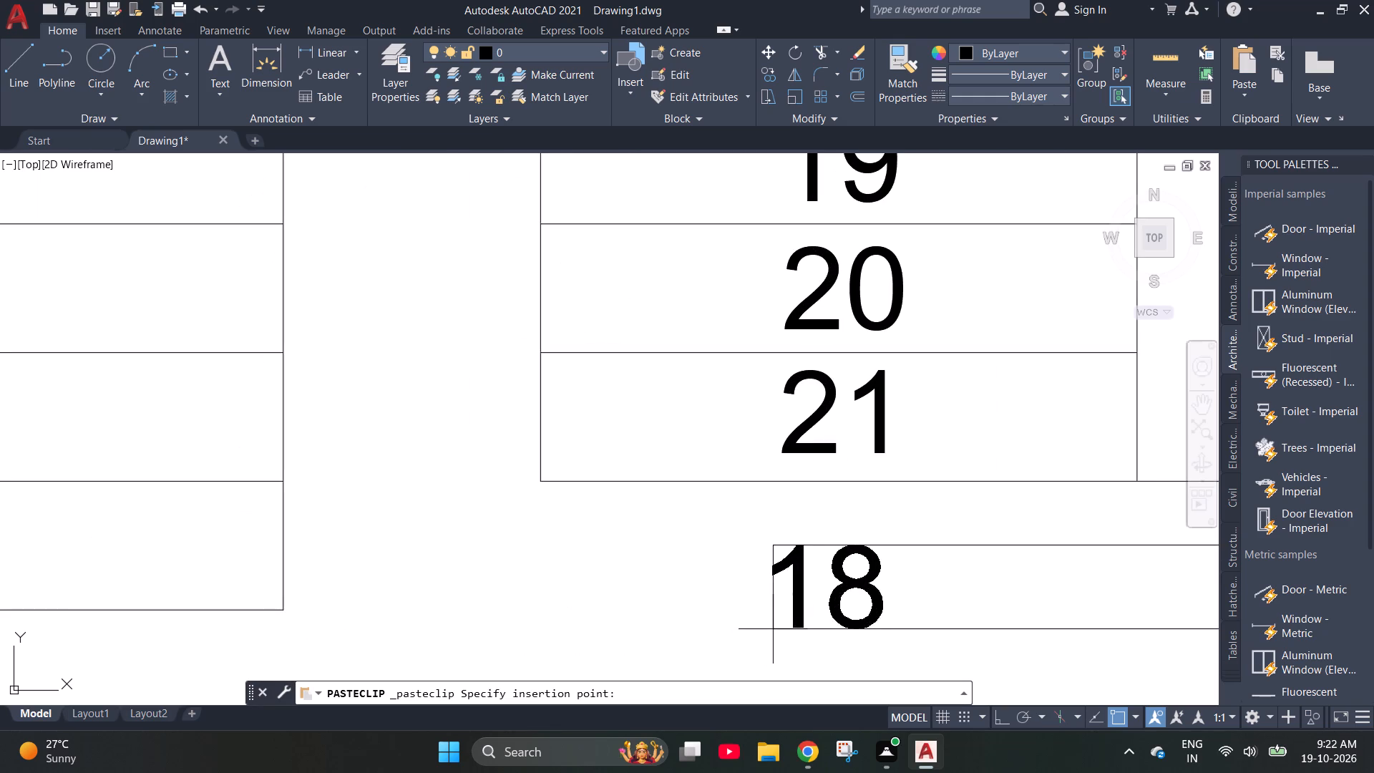
left_click(785, 595)
triple_click(796, 581)
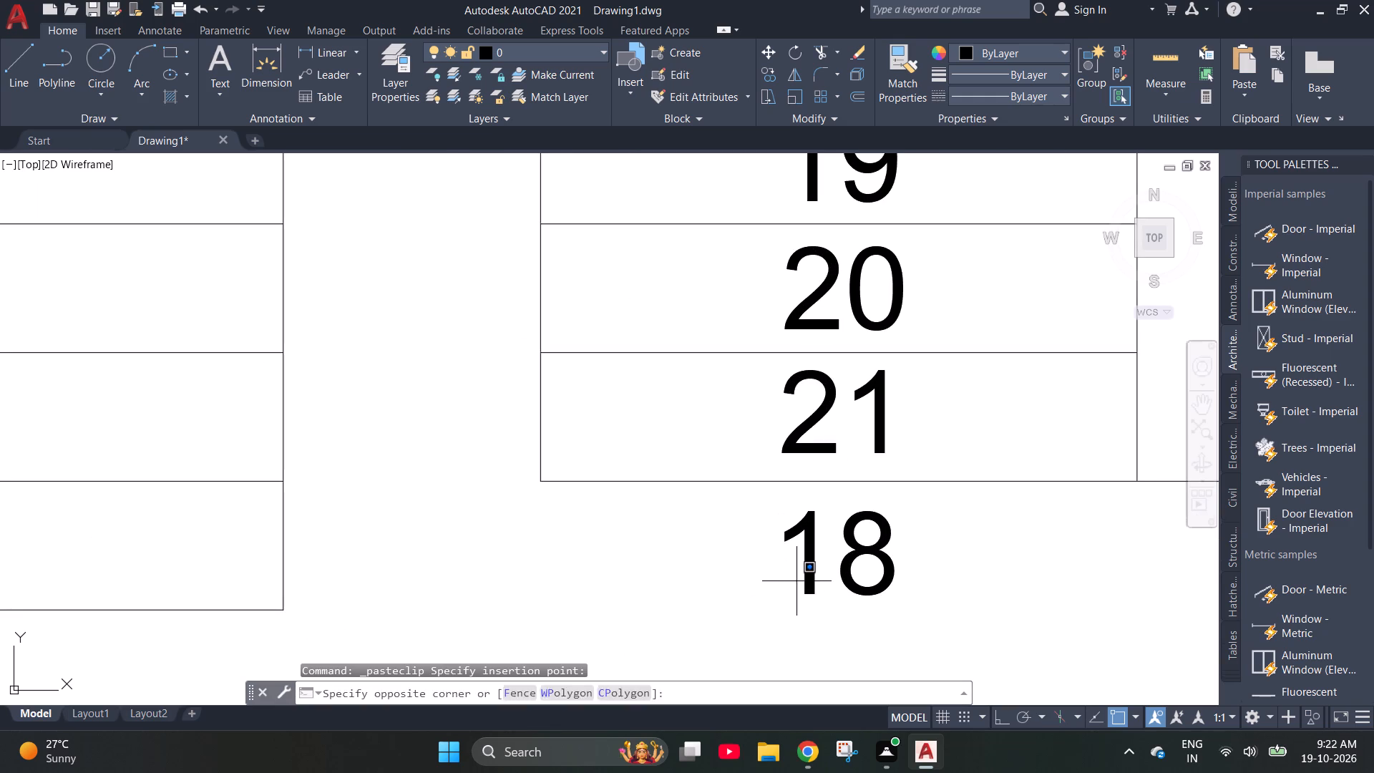
double_click(812, 572)
key("ctrl+a")
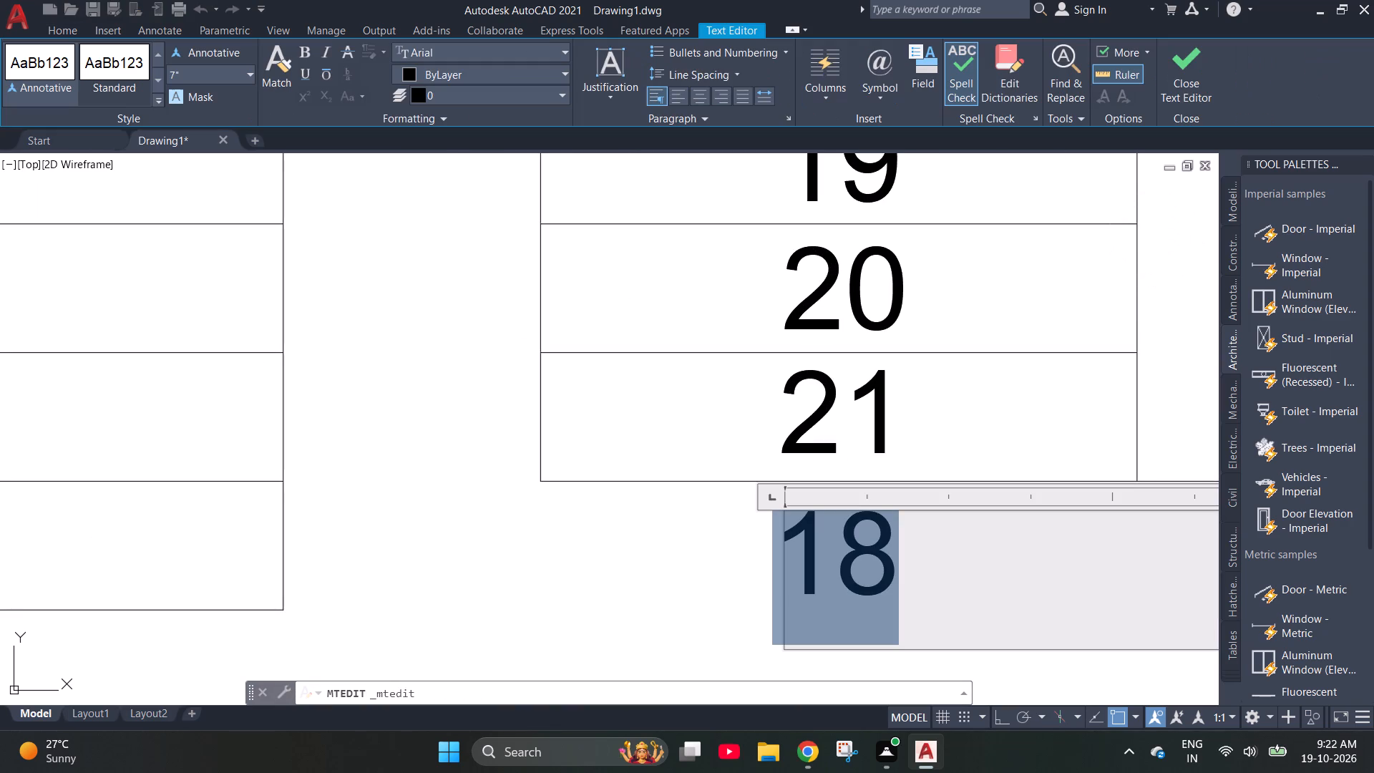
type("22")
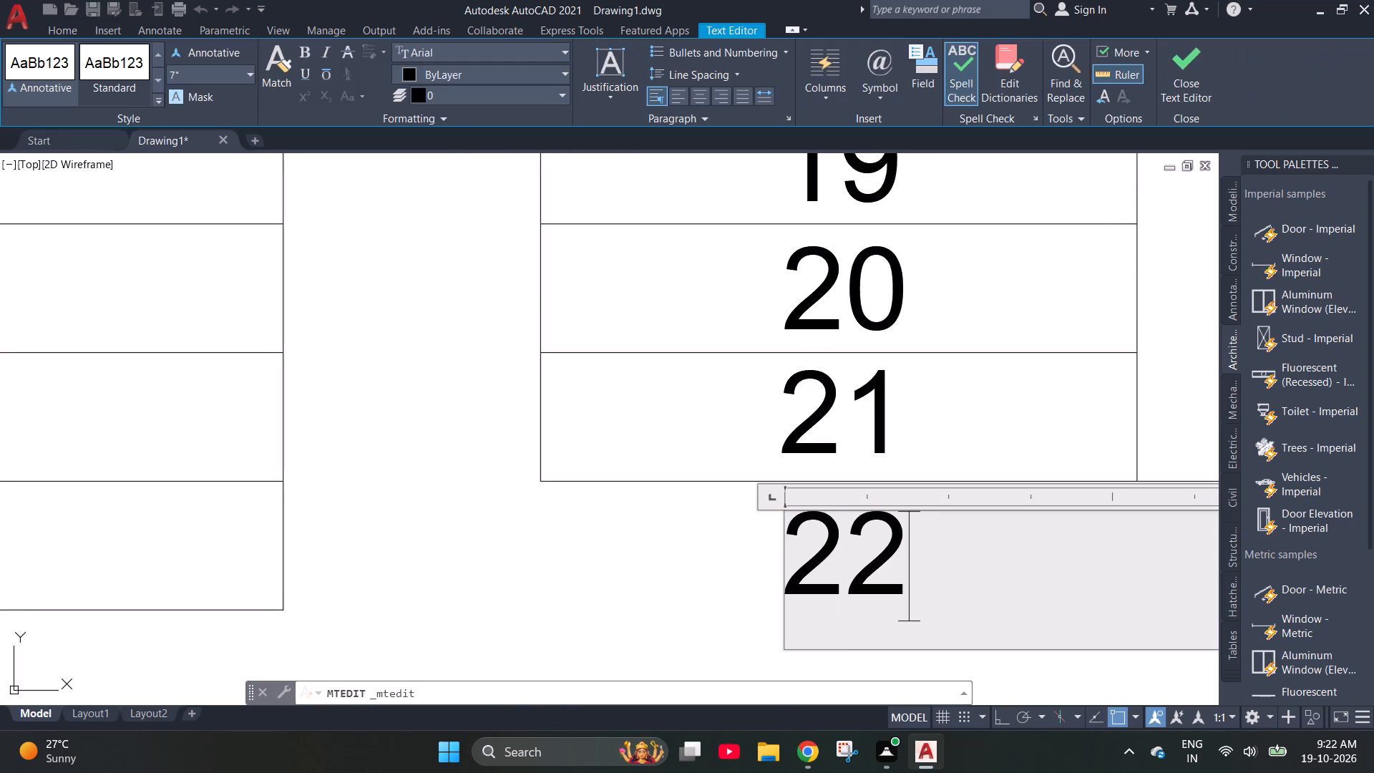
left_click(723, 565)
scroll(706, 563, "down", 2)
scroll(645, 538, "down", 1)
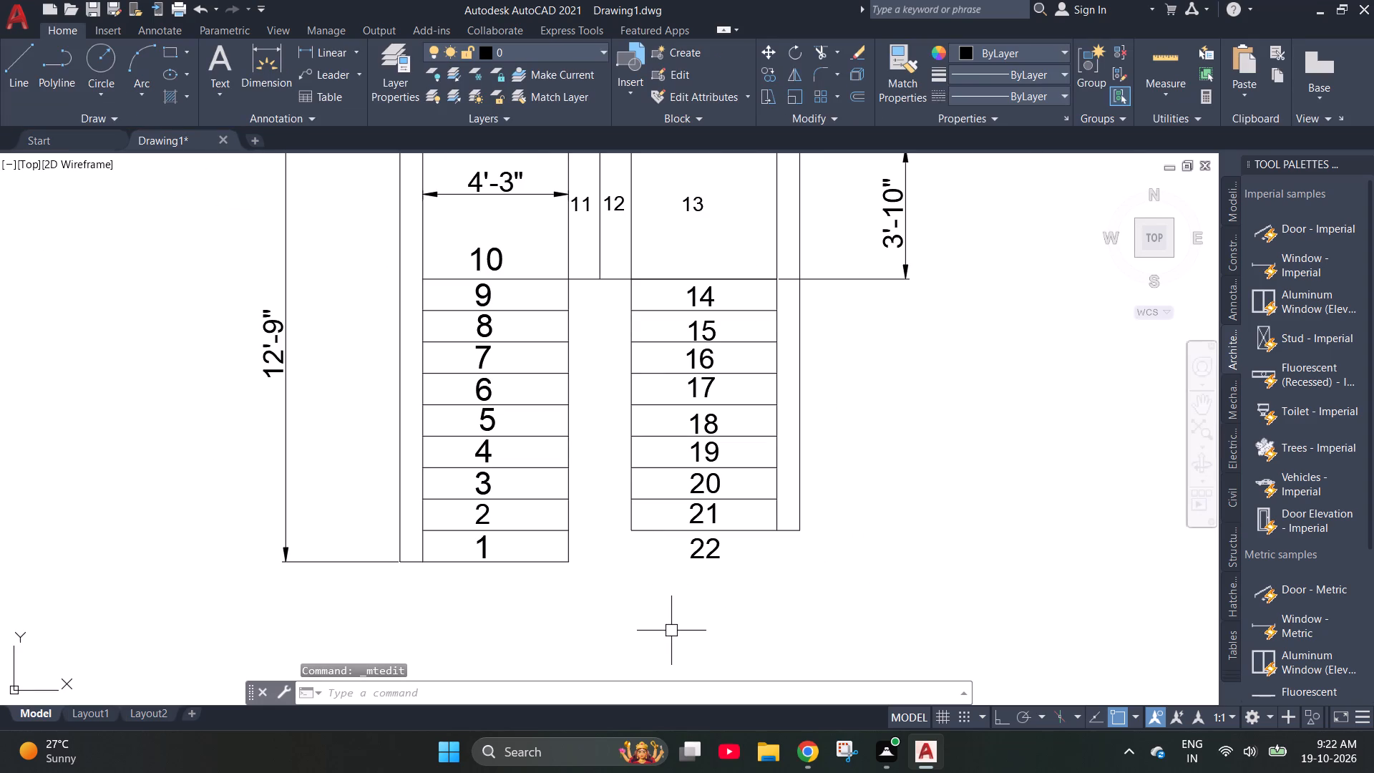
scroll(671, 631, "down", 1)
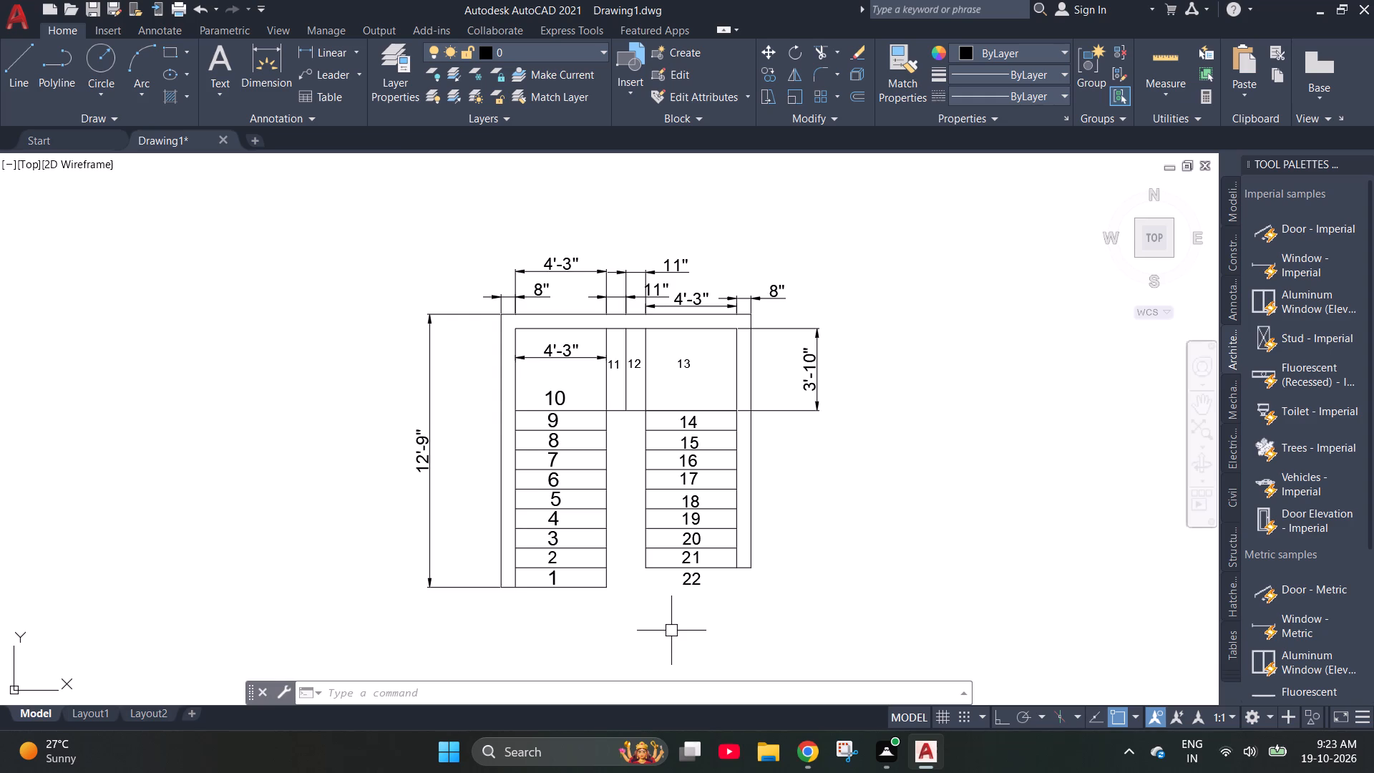
Paste a copy of the "18" below the left flight and change it to "FLOOR LEVEL" with "10'-0"" on a new line.
scroll(671, 631, "down", 2)
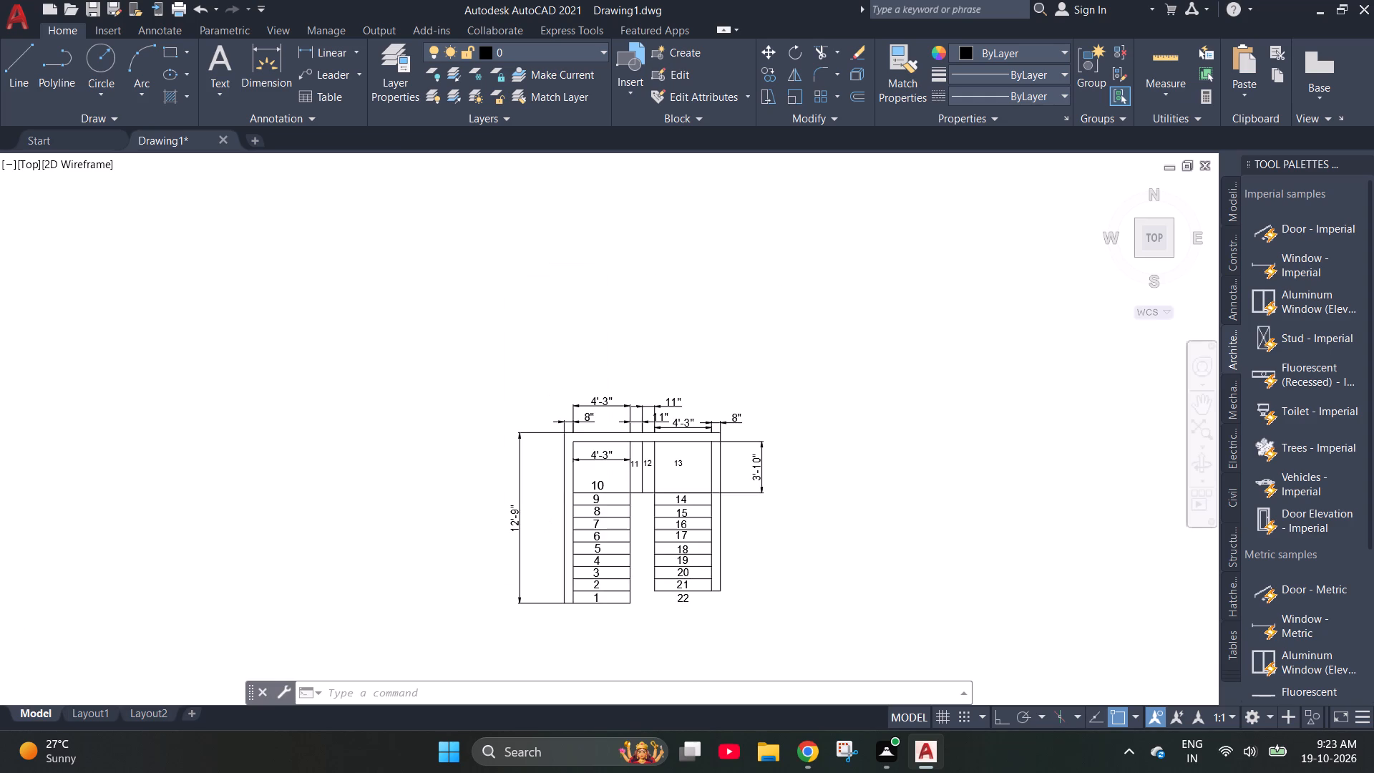
scroll(652, 461, "down", 1)
scroll(651, 621, "up", 3)
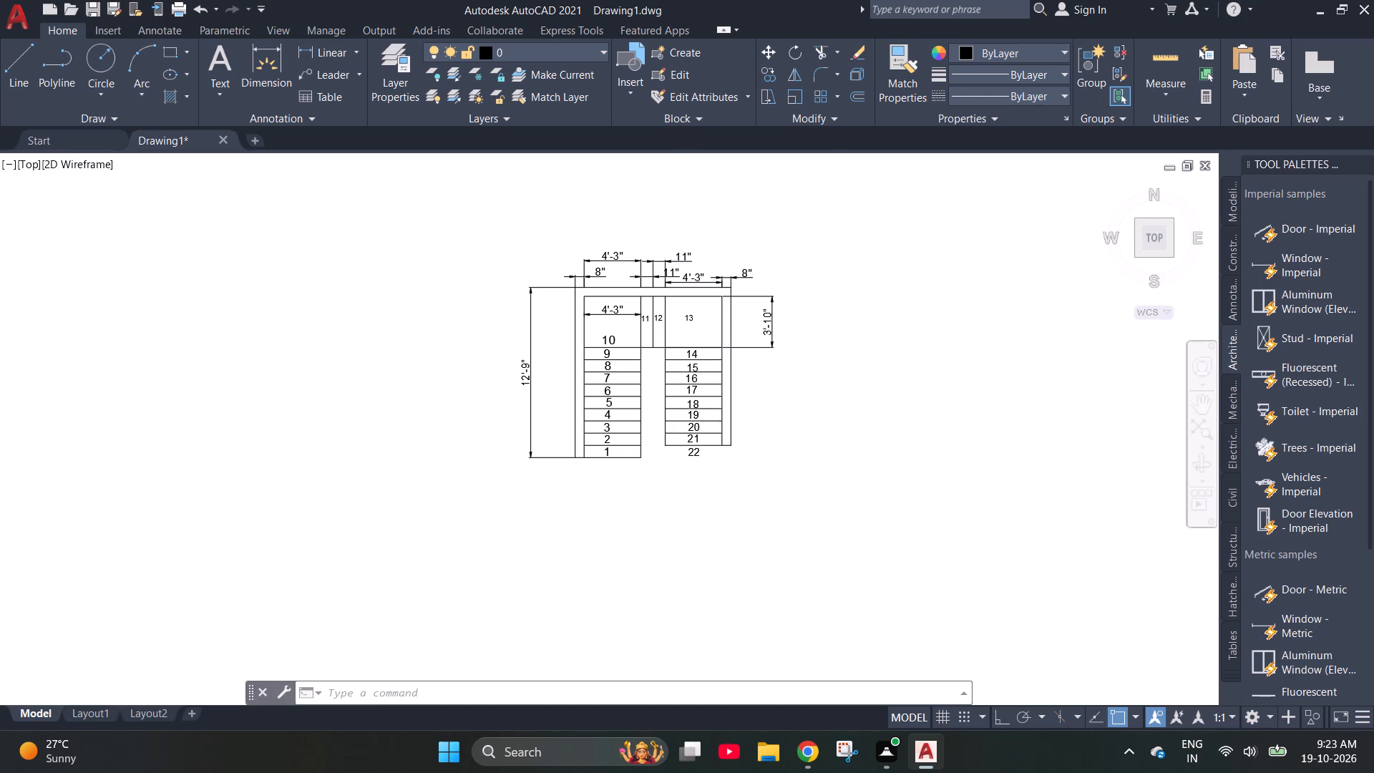
key("ctrl+v")
left_click(558, 397)
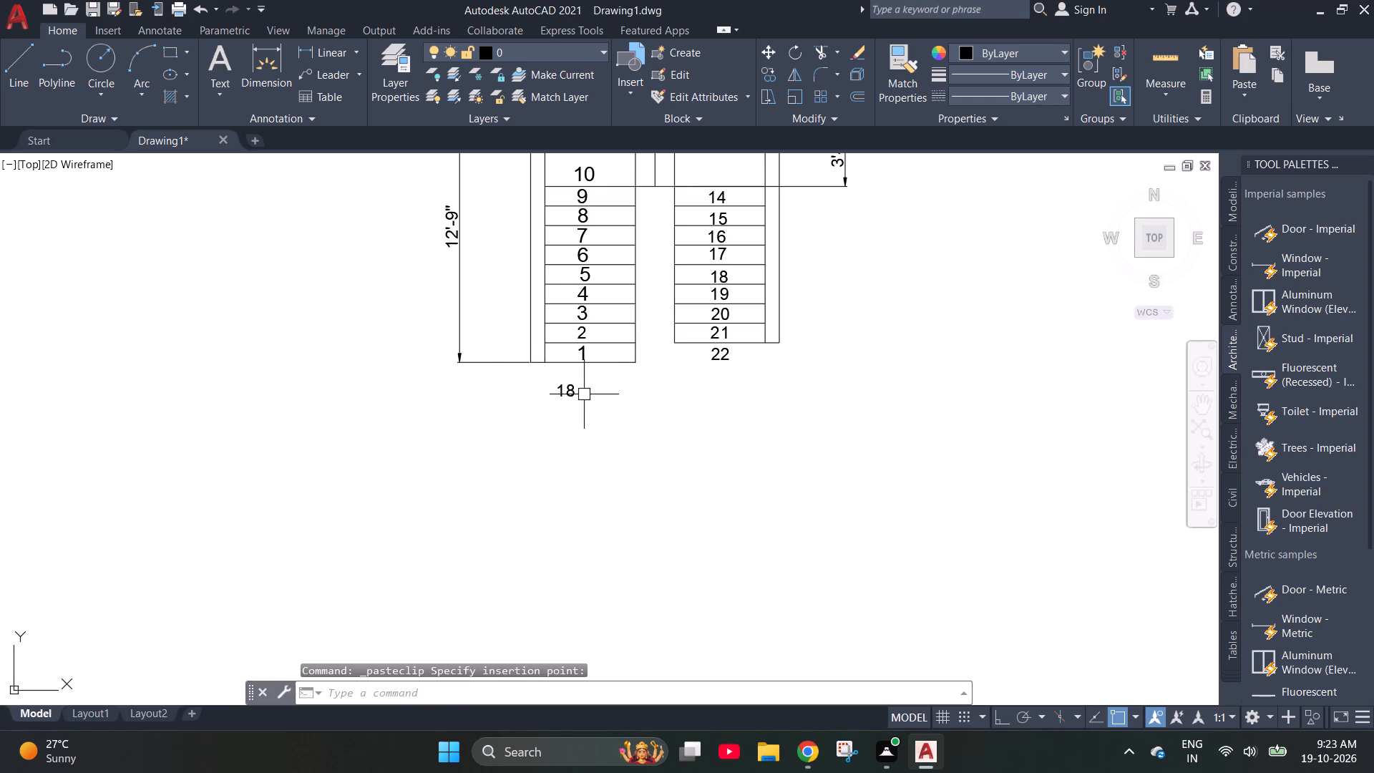
triple_click(572, 392)
key("ctrl+a")
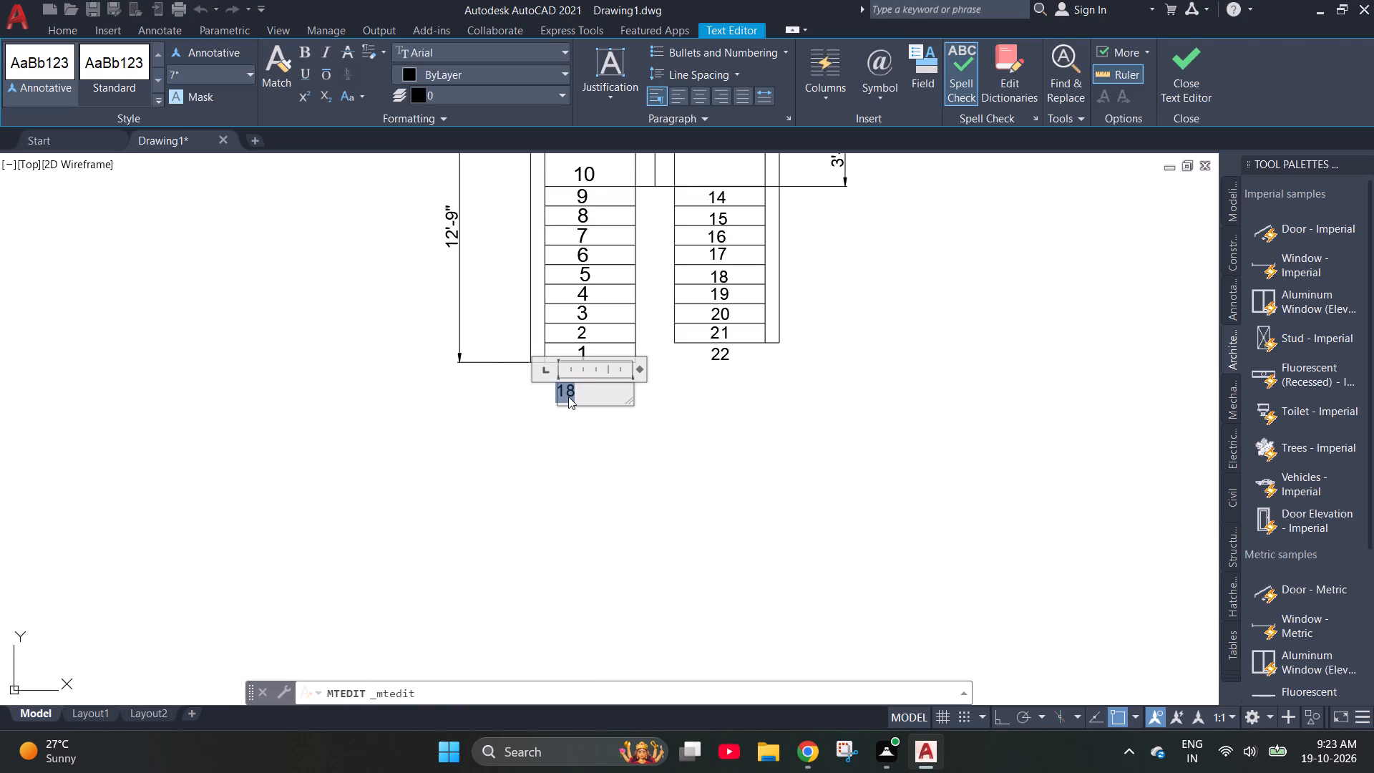
type("floorlevel")
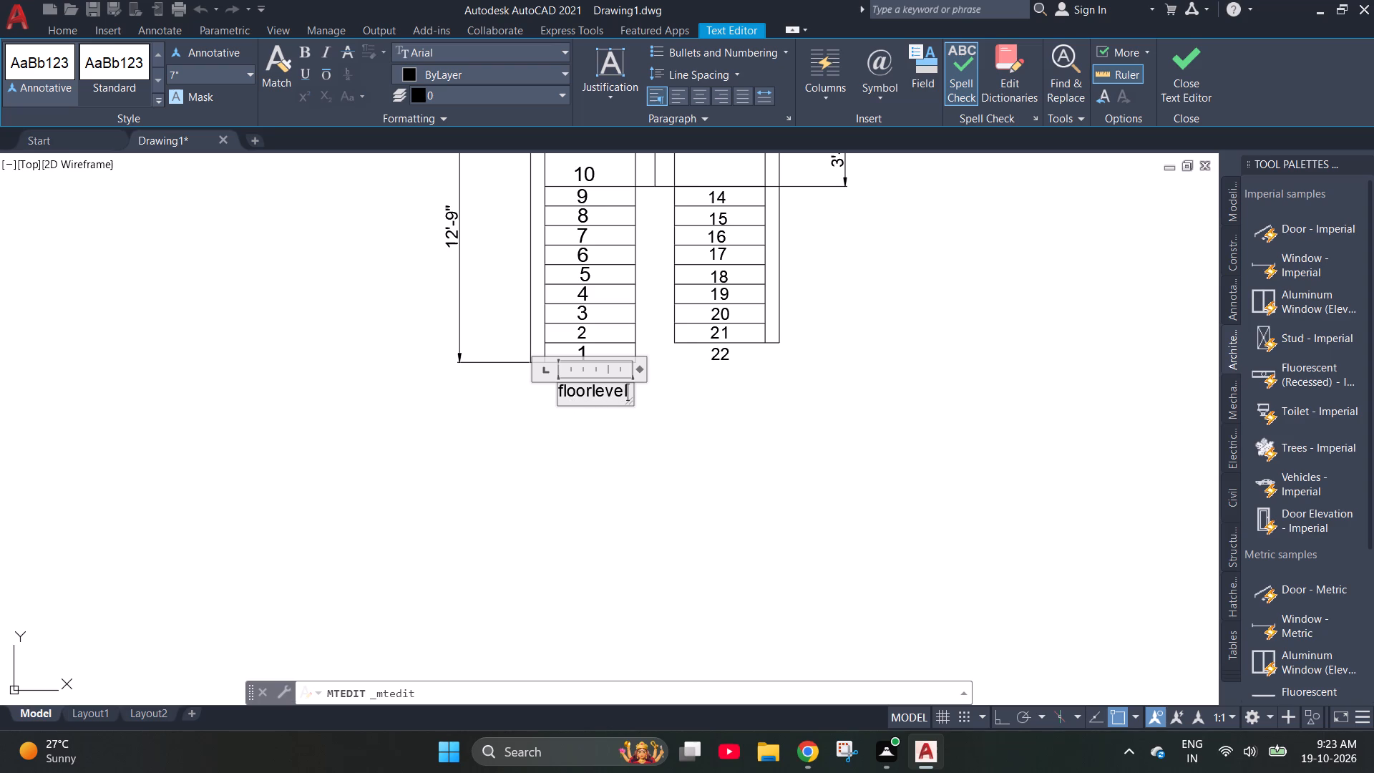
type("FLOOR LEVEL")
key("Return")
type("10")
key("apostrophe")
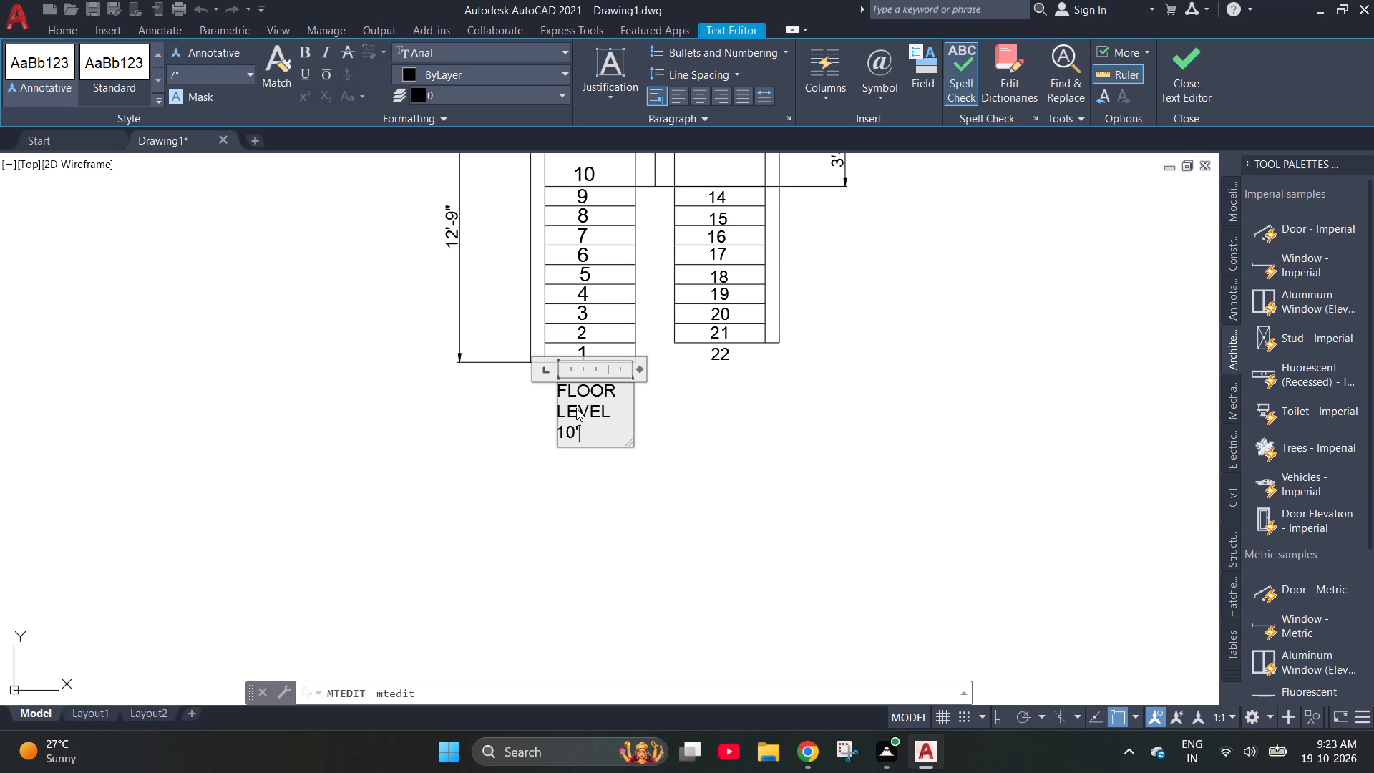
type("-0\"")
Widen the label's text frame so "FLOOR LEVEL" fits on one line, and indent the level value with spaces to centre it beneath.
left_click_drag(633, 442, 674, 444)
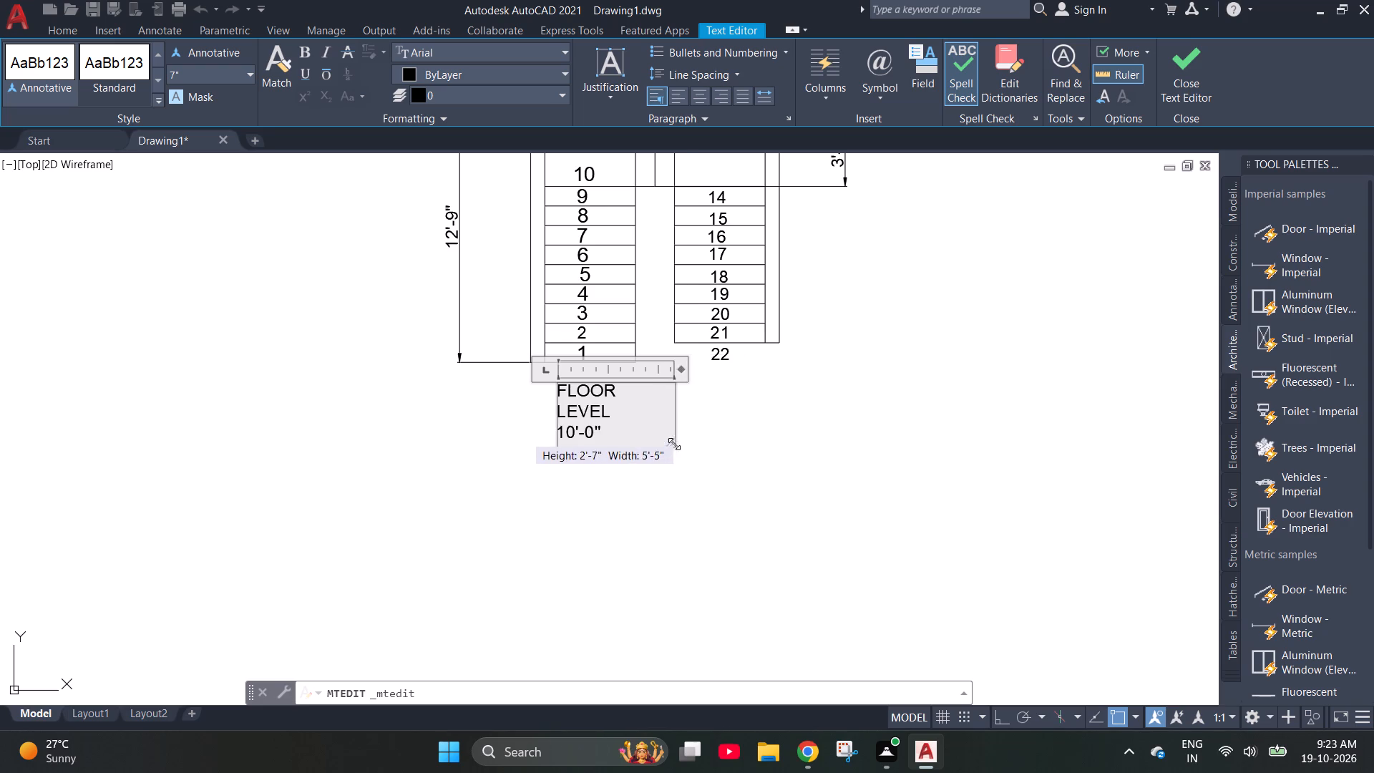
left_click_drag(674, 444, 698, 438)
left_click(557, 414)
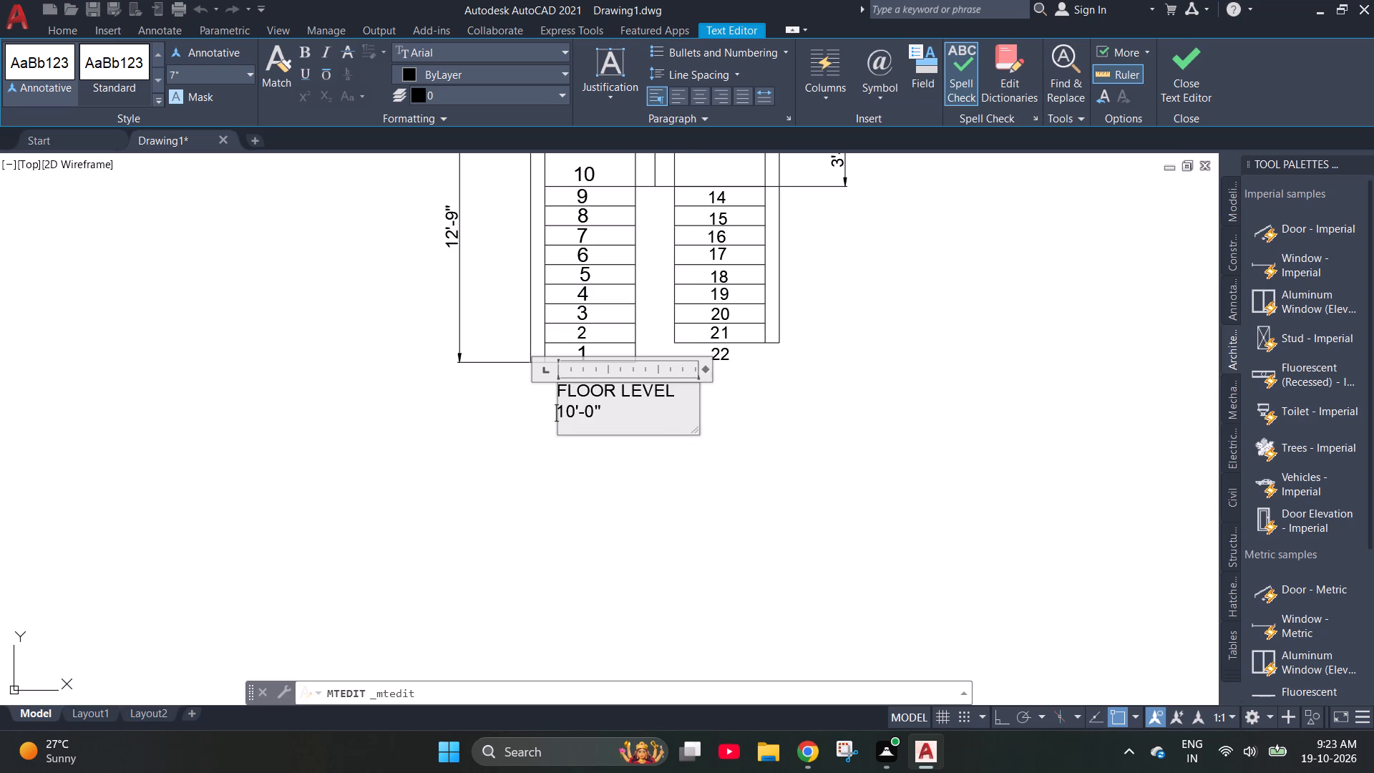
key("space")
key("space")
key("space")
key("space")
key("space")
key("space")
key("space")
key("space")
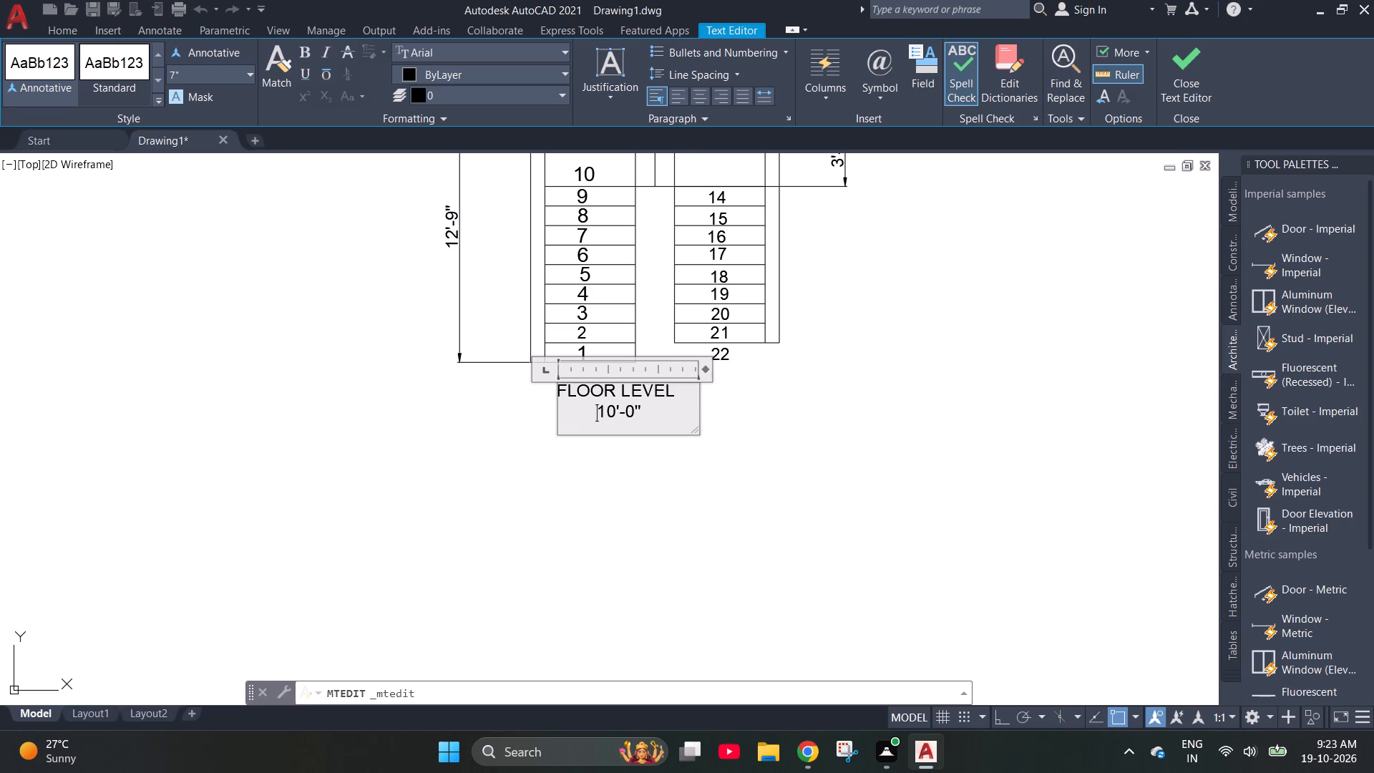
Change the floor label's level value to "+ 0'-0"".
left_click(607, 411)
key("BackSpace")
type("+")
key("space")
key("BackSpace")
Make the whole "FLOOR LEVEL" label bold.
key("ctrl+a")
key("ctrl+b")
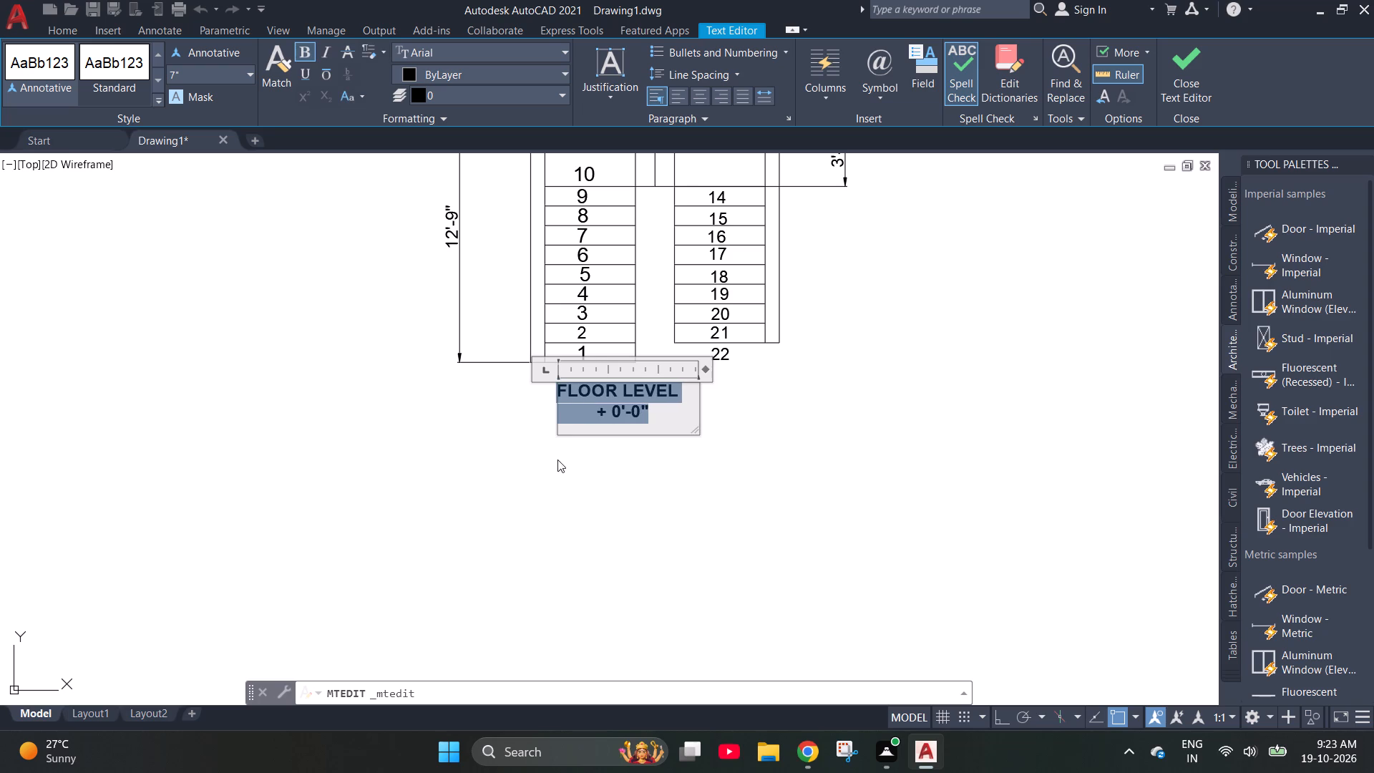
left_click(527, 455)
Move the "FLOOR LEVEL" label left so it sits centred under the left flight, leaving a small gap below the "1" tread.
left_click(565, 399)
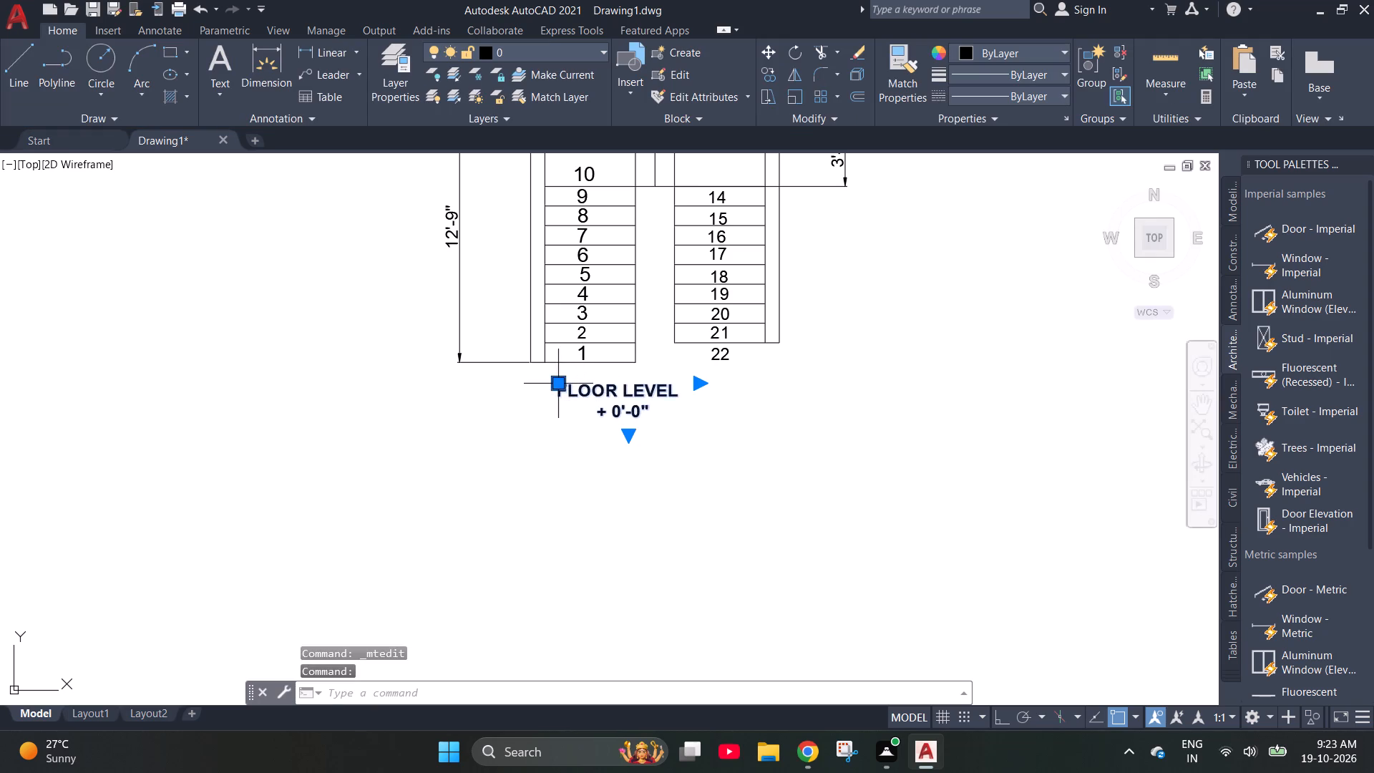
left_click(560, 386)
scroll(539, 379, "up", 3)
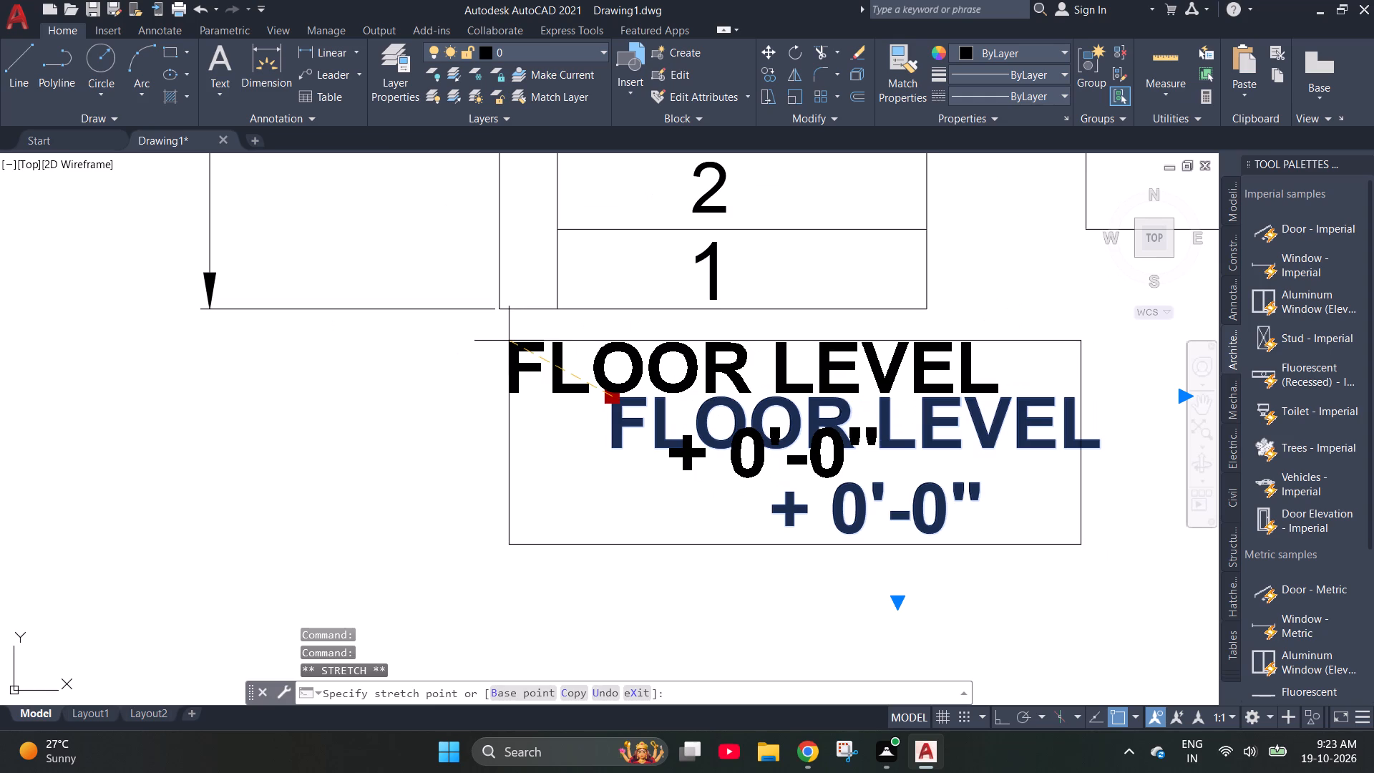
left_click(509, 341)
key("Escape")
scroll(489, 502, "down", 3)
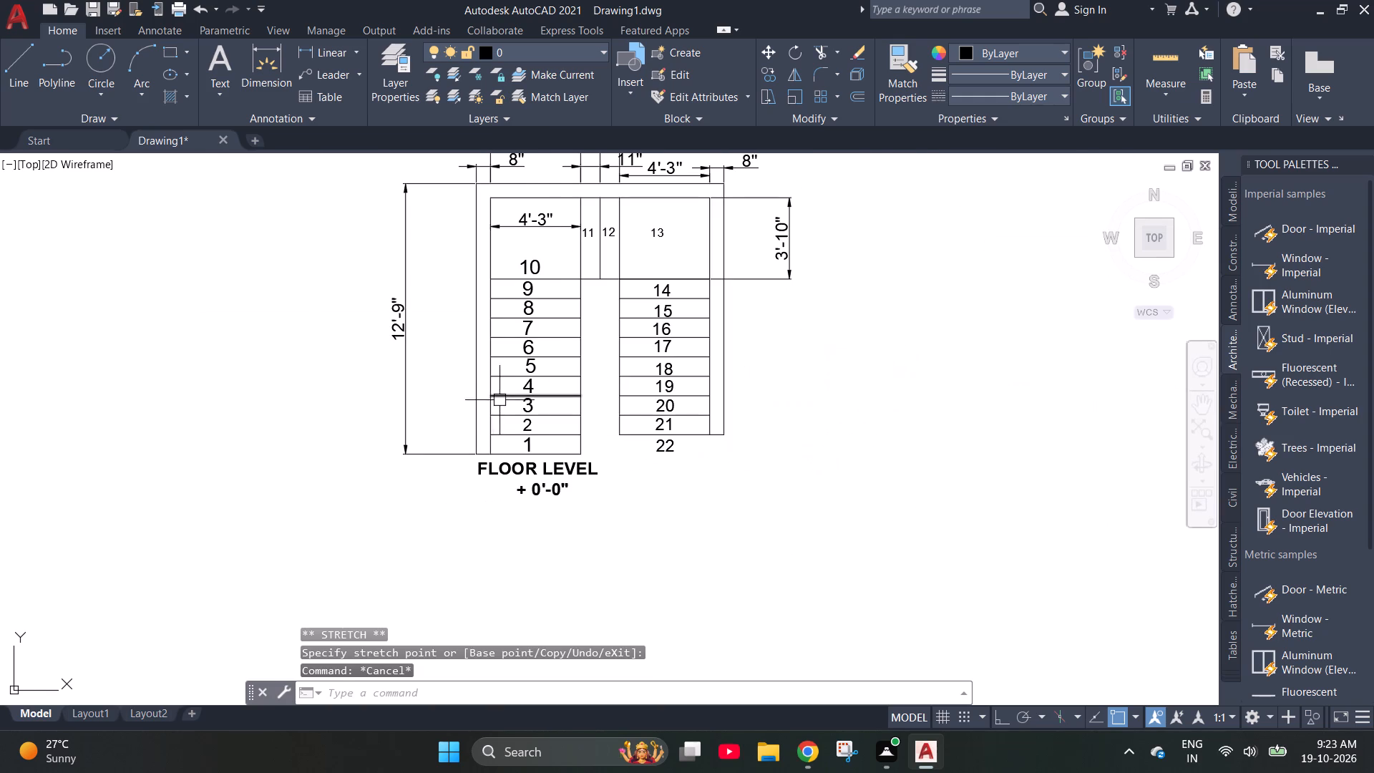
scroll(500, 442, "up", 3)
left_click(410, 548)
left_click(404, 533)
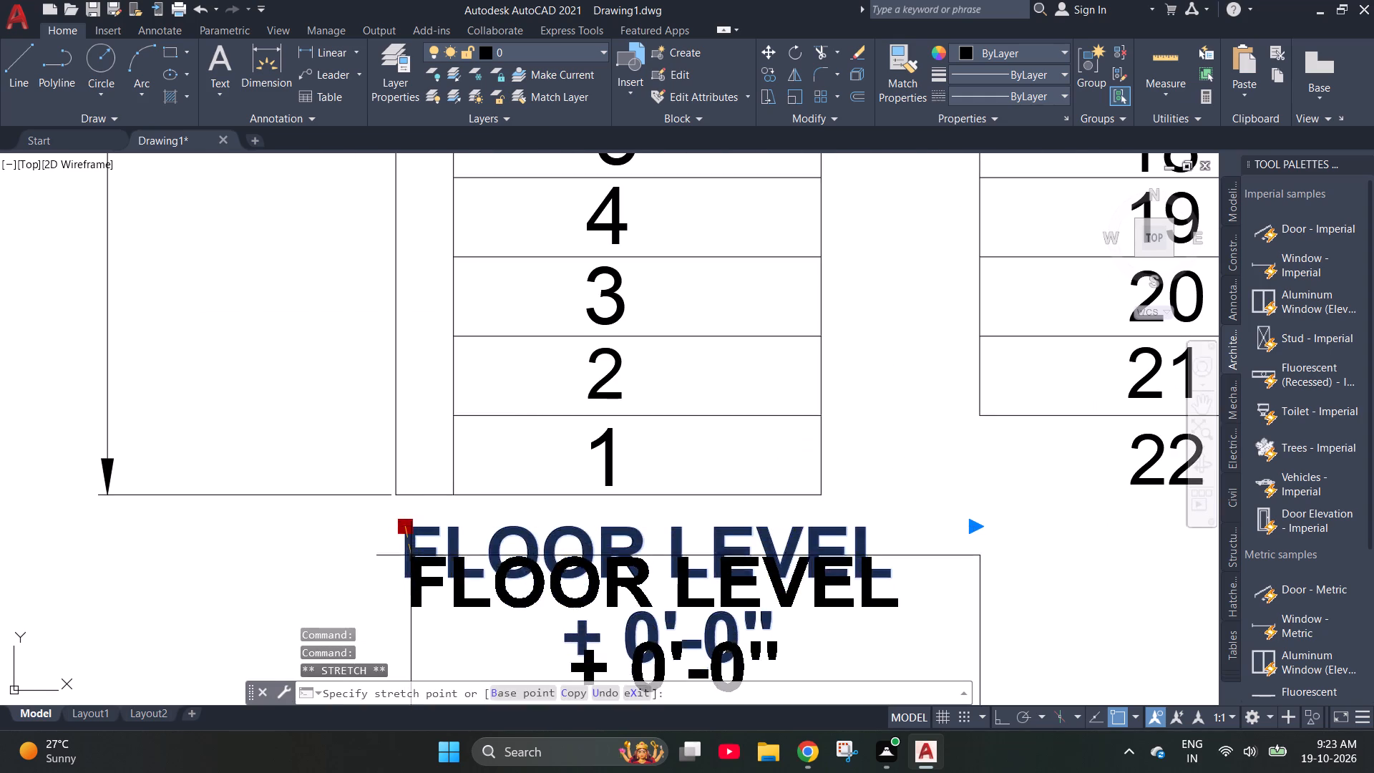
left_click(413, 558)
scroll(385, 512, "down", 2)
key("Escape")
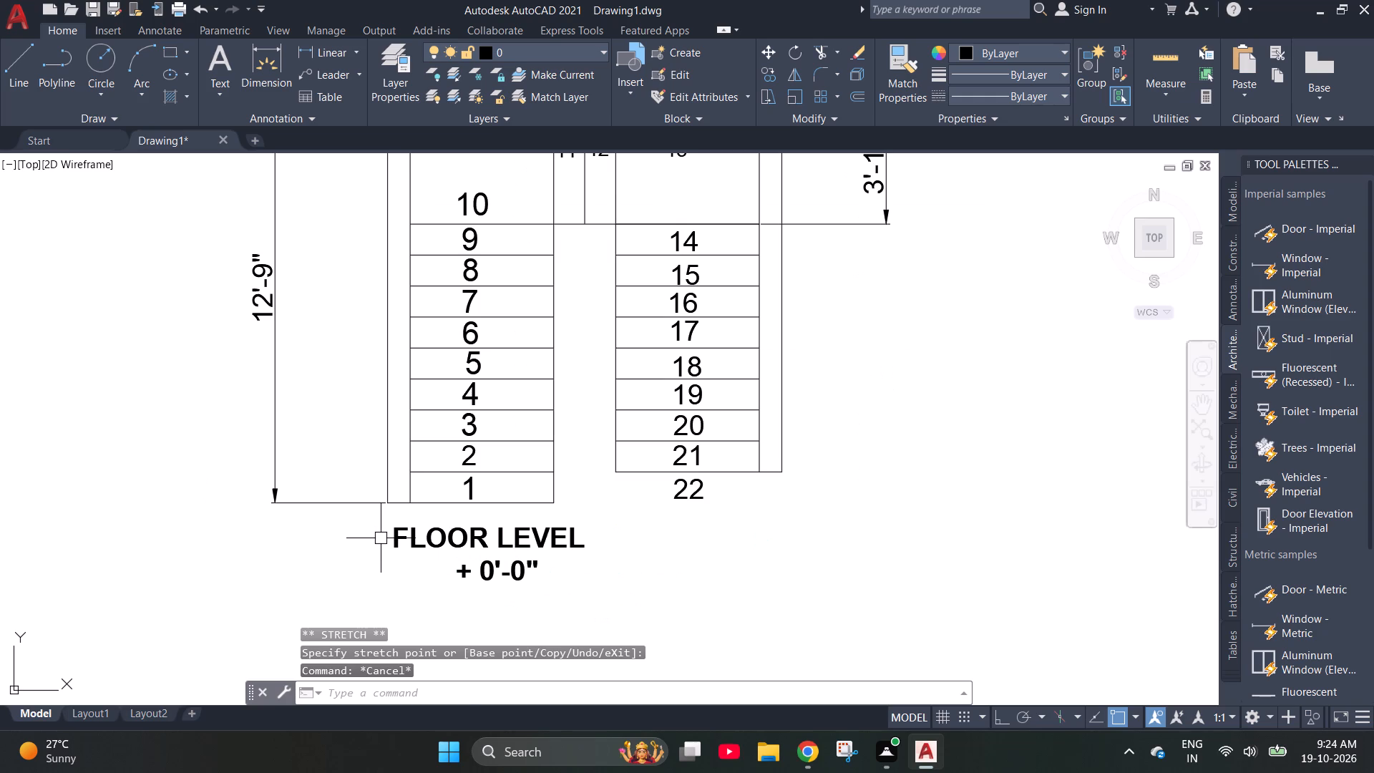
Paste a copy of the "18" below the "22" and change it to "SLAB LEVEL" with "+11'-0"" on a new line.
key("ctrl+v")
left_click(667, 543)
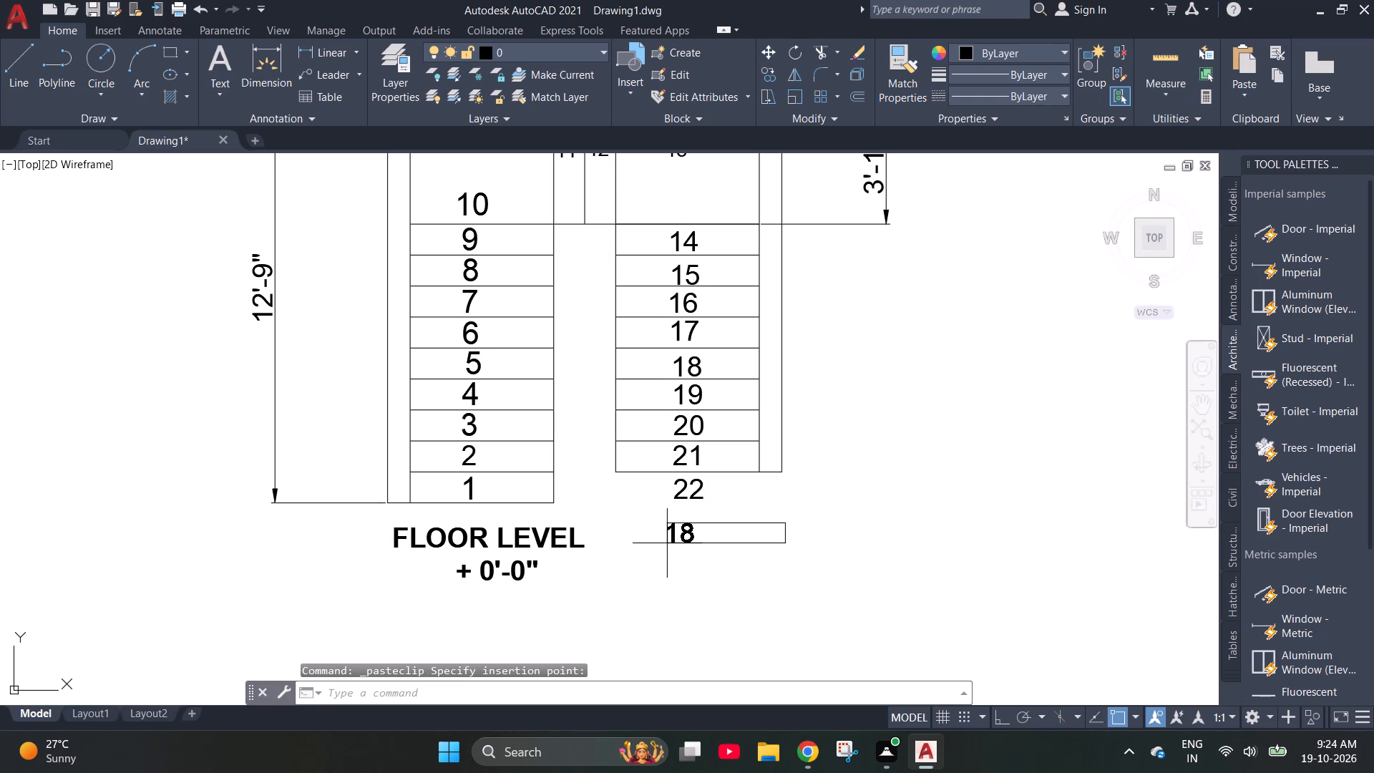
double_click(676, 546)
key("ctrl+a")
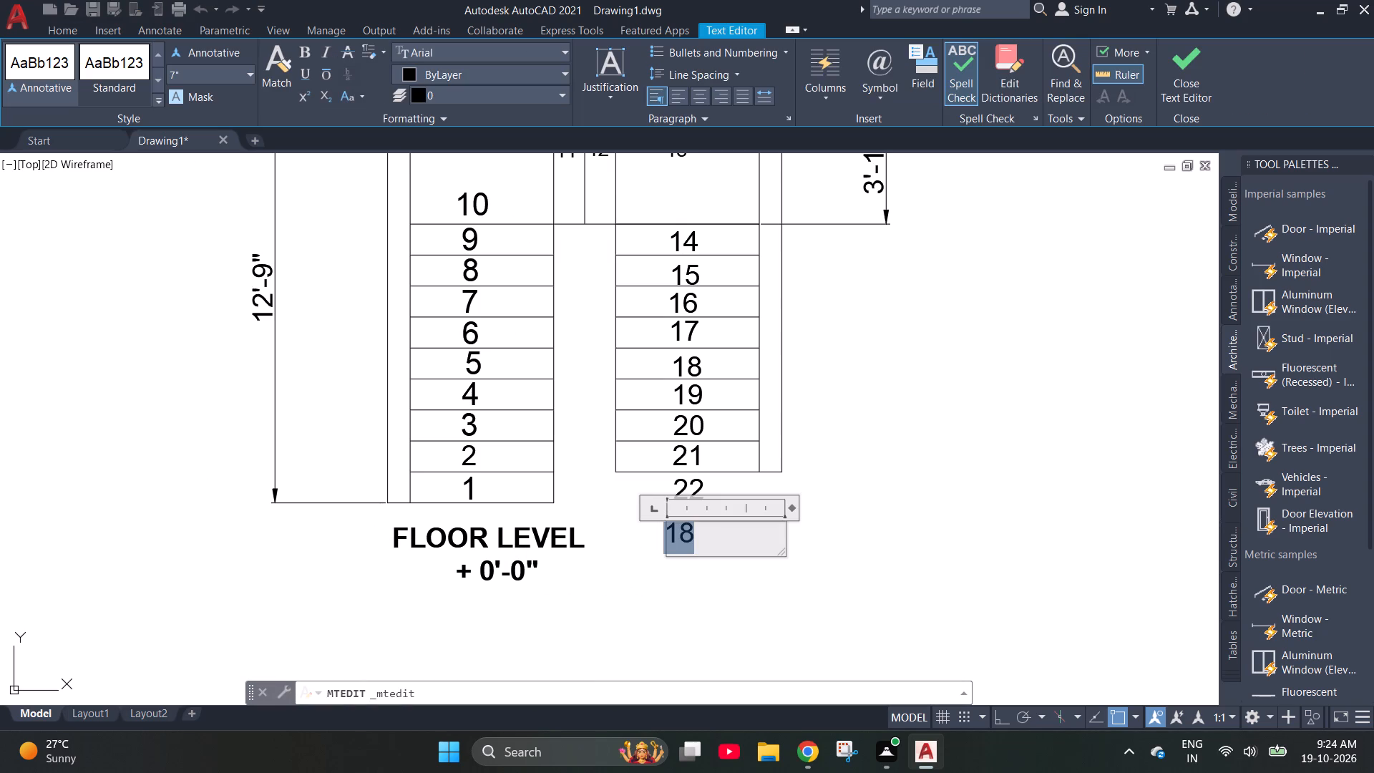
type("SLA")
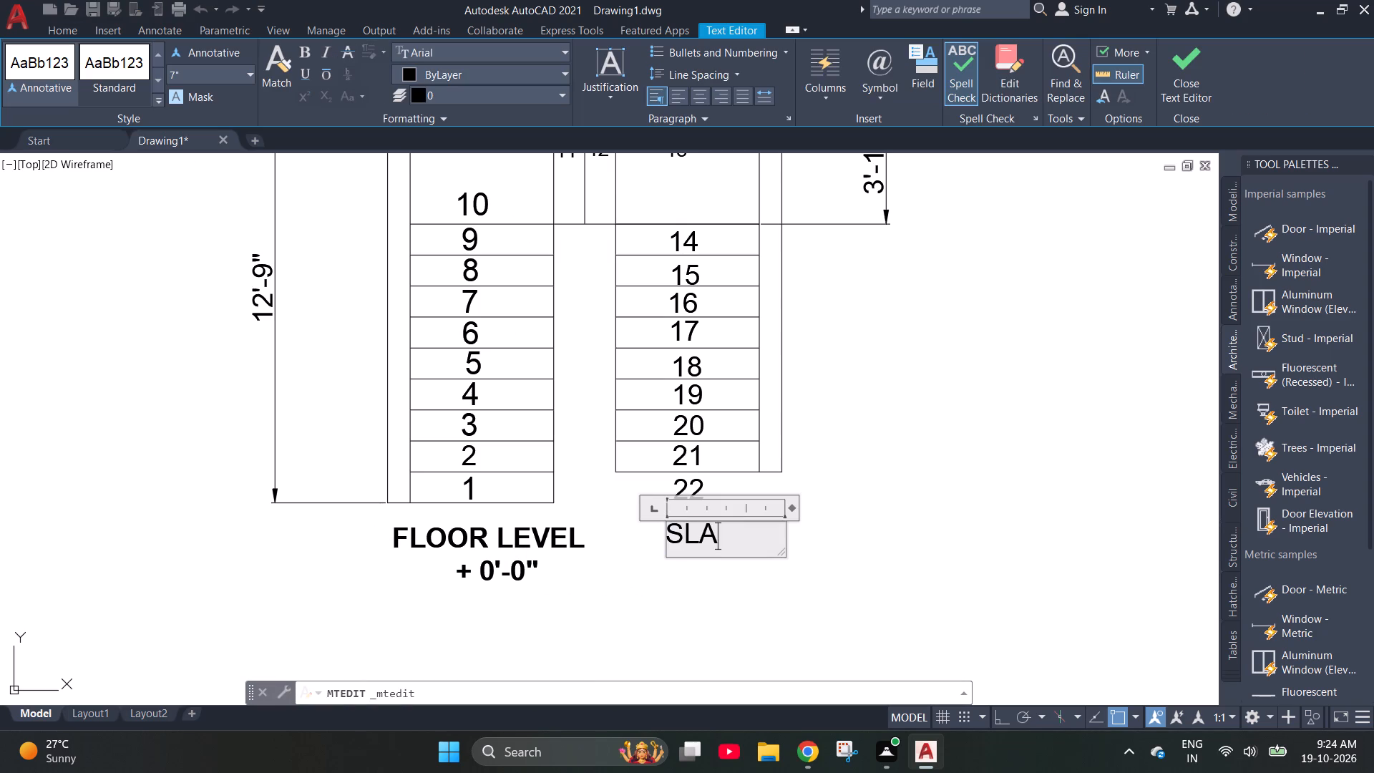
type("B LEVEL")
key("Return")
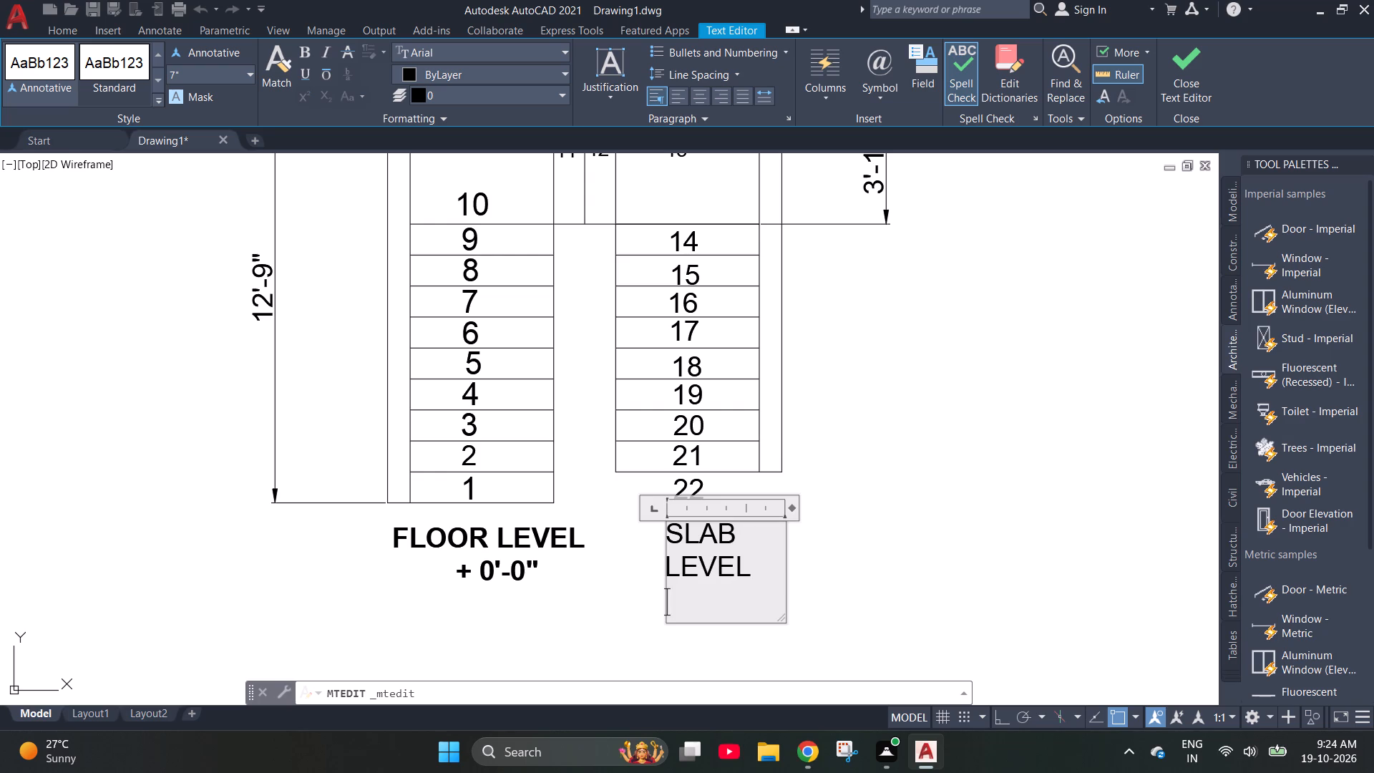
type("11")
key("Return")
key("BackSpace")
key("BackSpace")
key("BackSpace")
type("+11")
type("'-0\"")
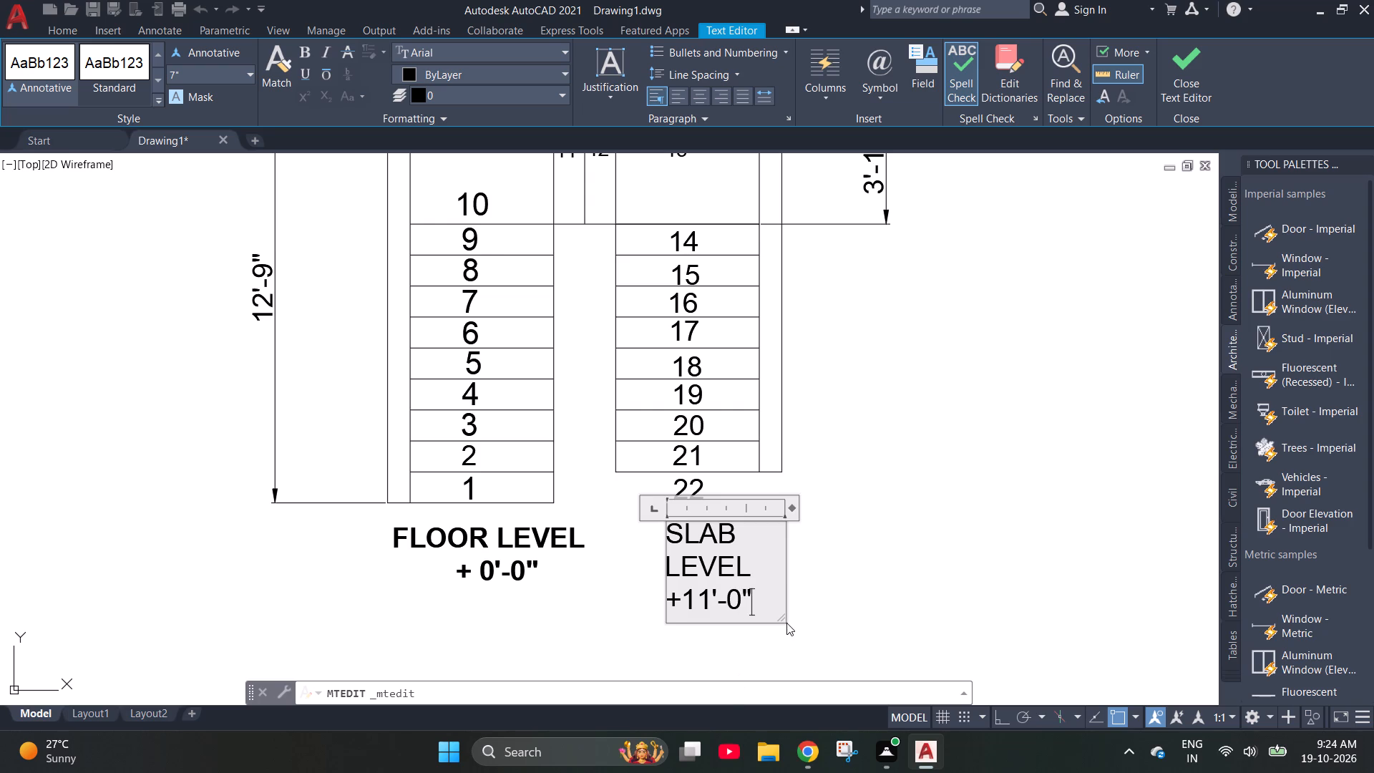
Widen the slab label's text frame so "SLAB LEVEL" fits on one line, and make all its text bold.
left_click_drag(785, 618, 1140, 621)
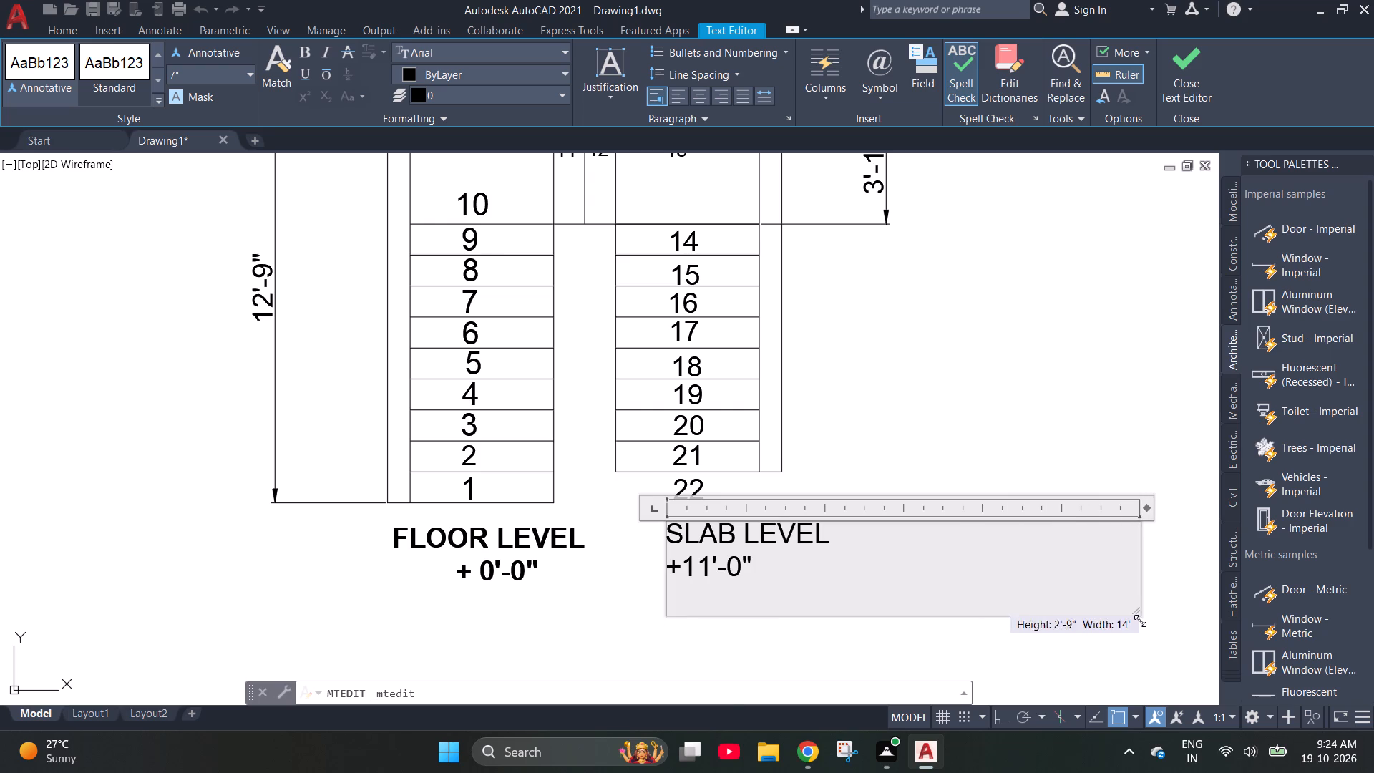
left_click_drag(1140, 621, 862, 611)
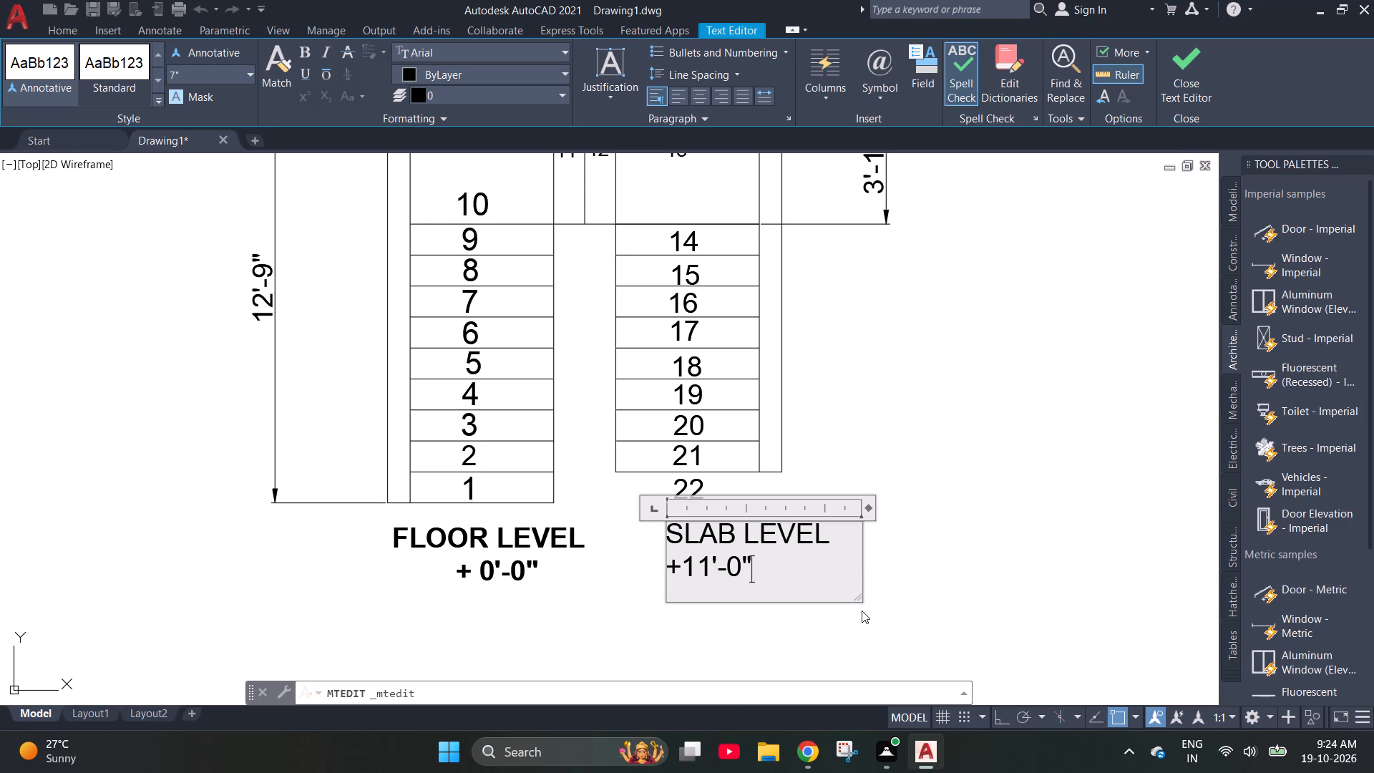
key("ctrl+a")
key("ctrl+b")
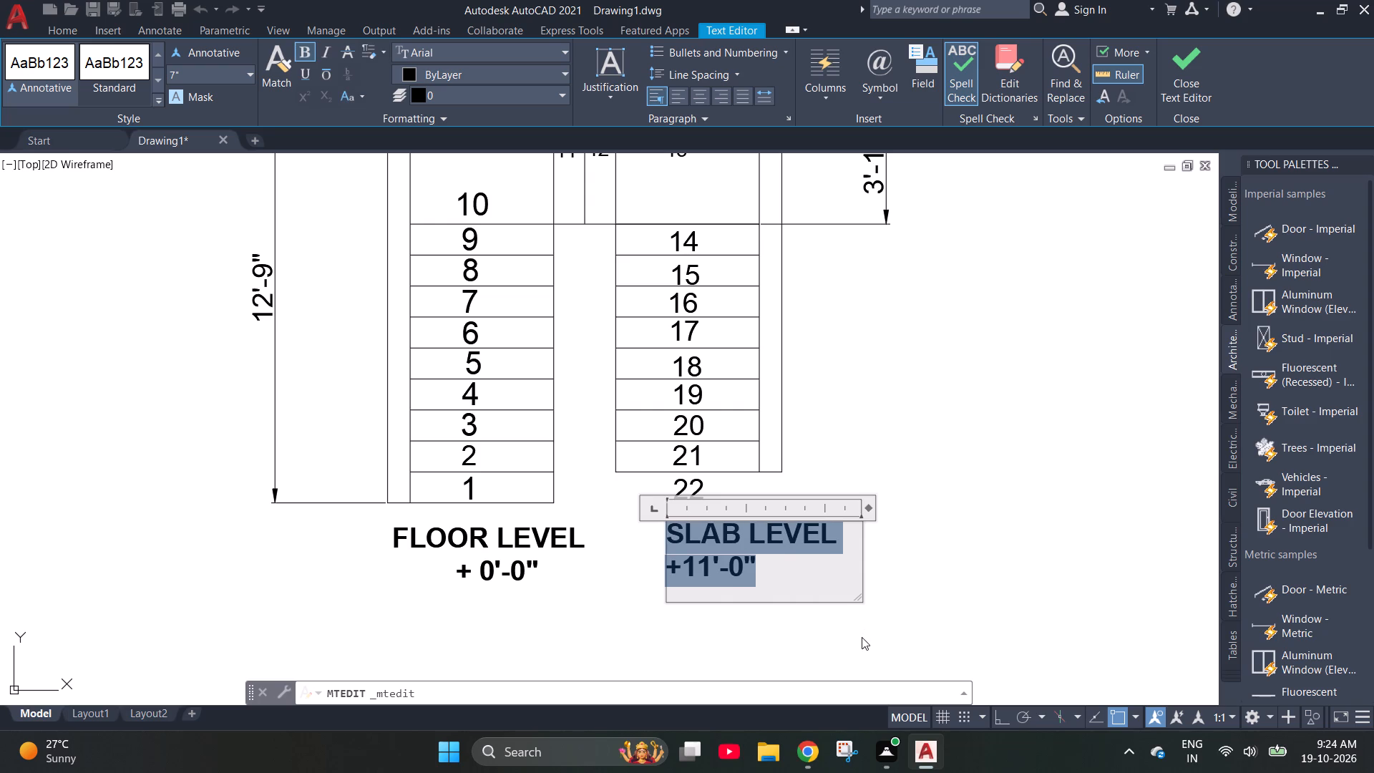
Indent the "+11'-0"" line with five spaces to centre it under "SLAB LEVEL".
left_click(691, 590)
left_click(672, 576)
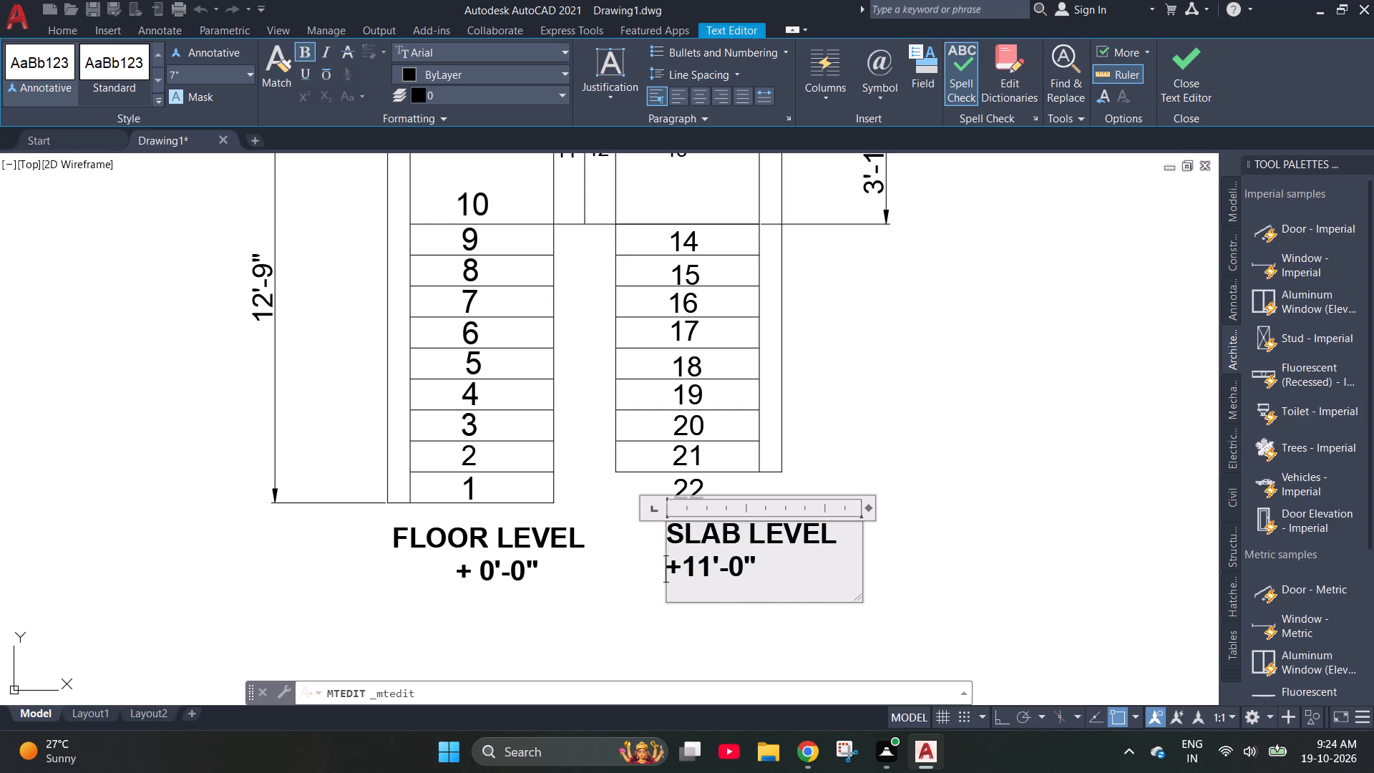
key("space")
key("space")
key("space")
key("space")
key("space")
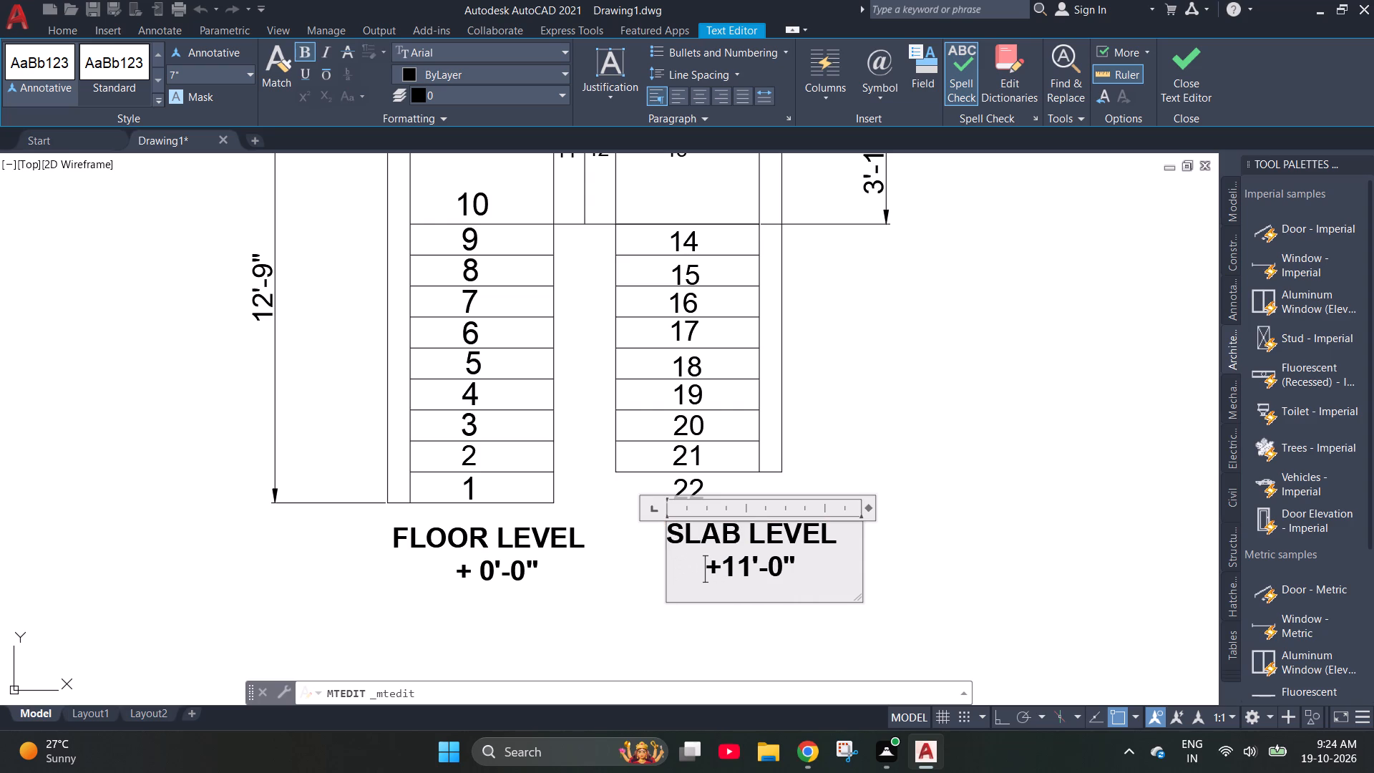
left_click(828, 472)
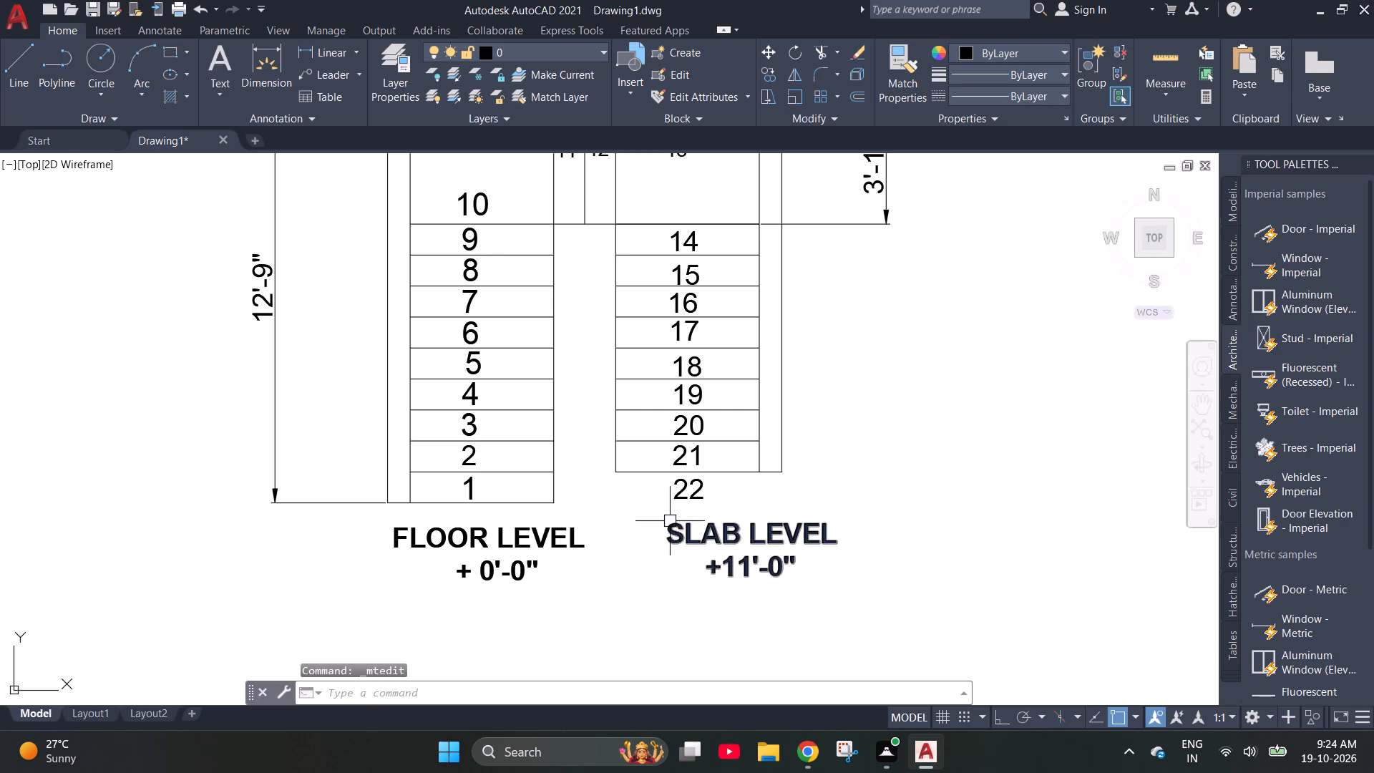
Move the "SLAB LEVEL" label left and slightly up so it sits centred under the right flight's "22".
left_click(671, 521)
left_click(667, 524)
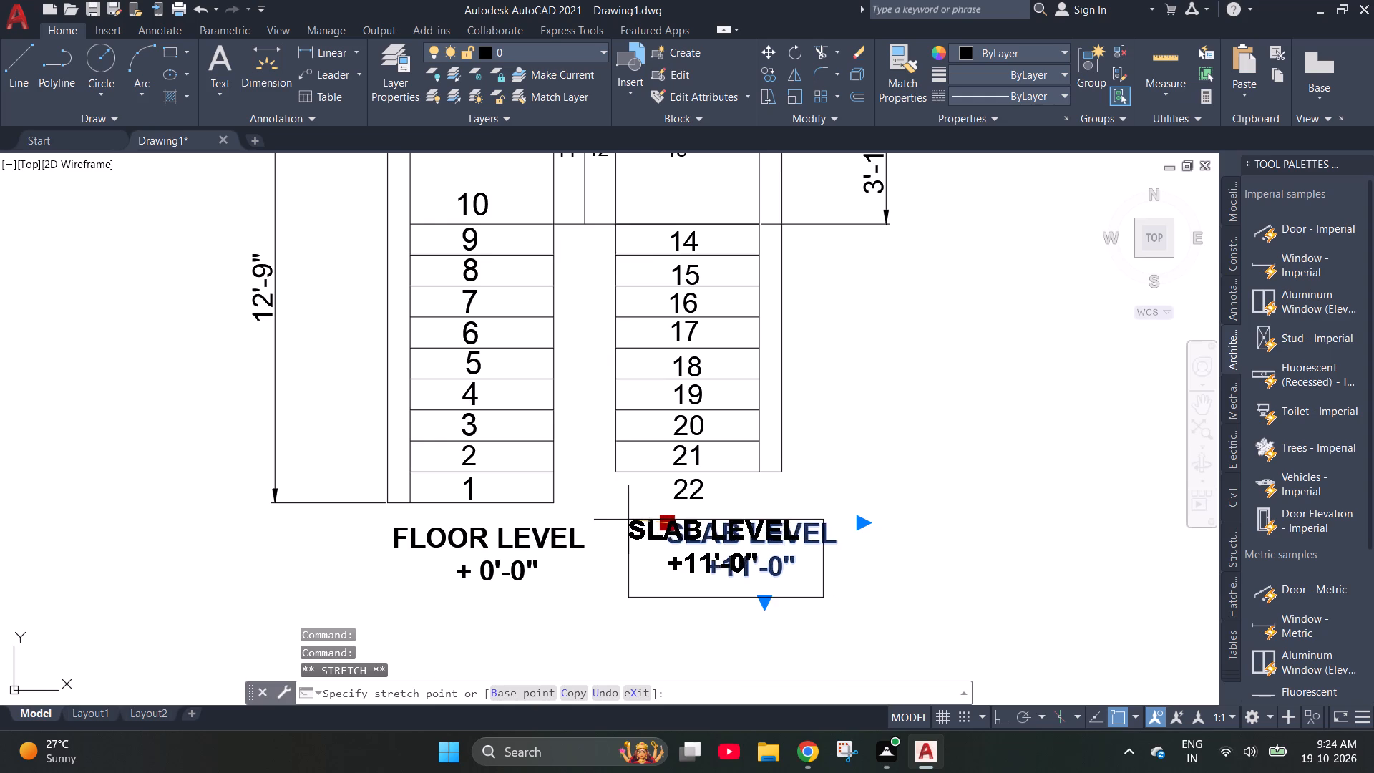
left_click(630, 520)
key("Escape")
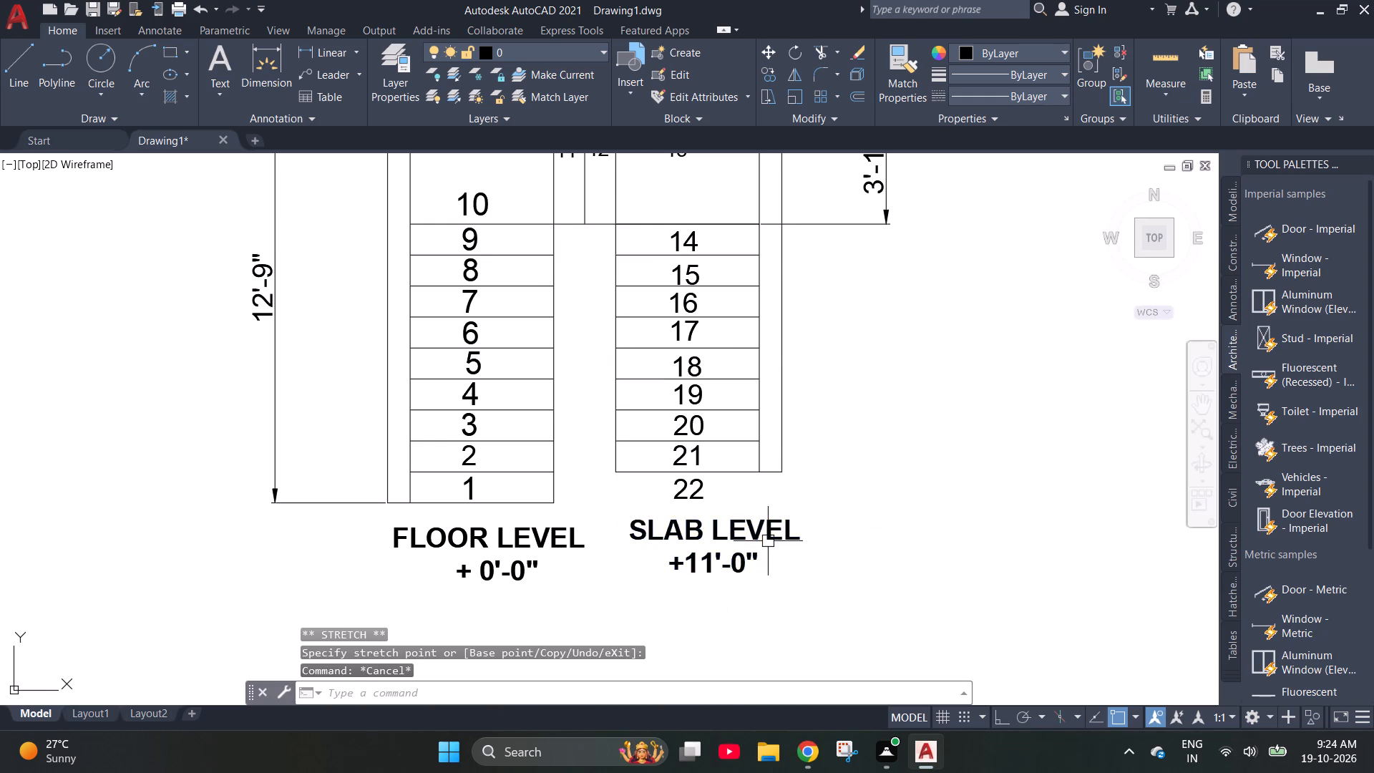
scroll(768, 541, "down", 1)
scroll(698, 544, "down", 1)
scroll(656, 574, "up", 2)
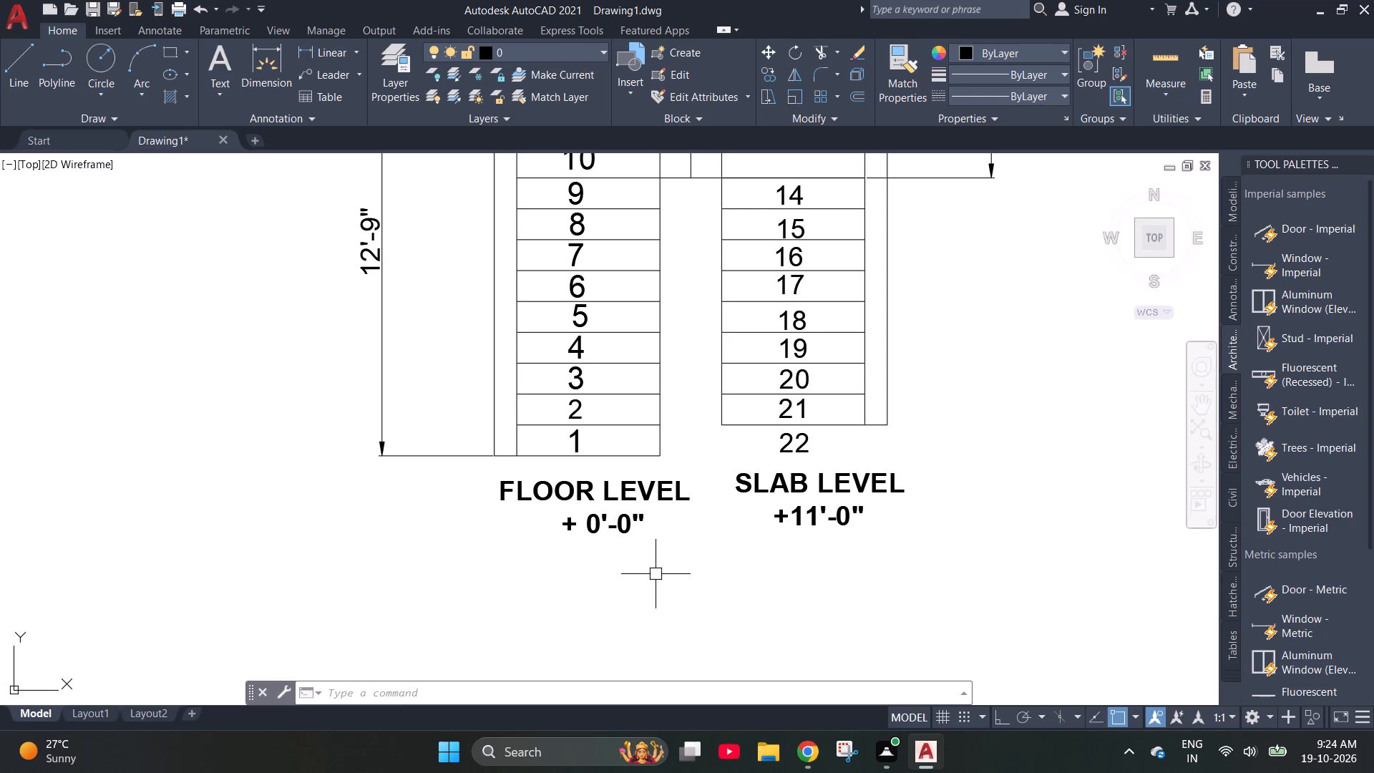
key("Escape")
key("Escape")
Paste a copy of the "18" below the floor and slab level labels and change its text to "PLAN".
scroll(540, 560, "down", 3)
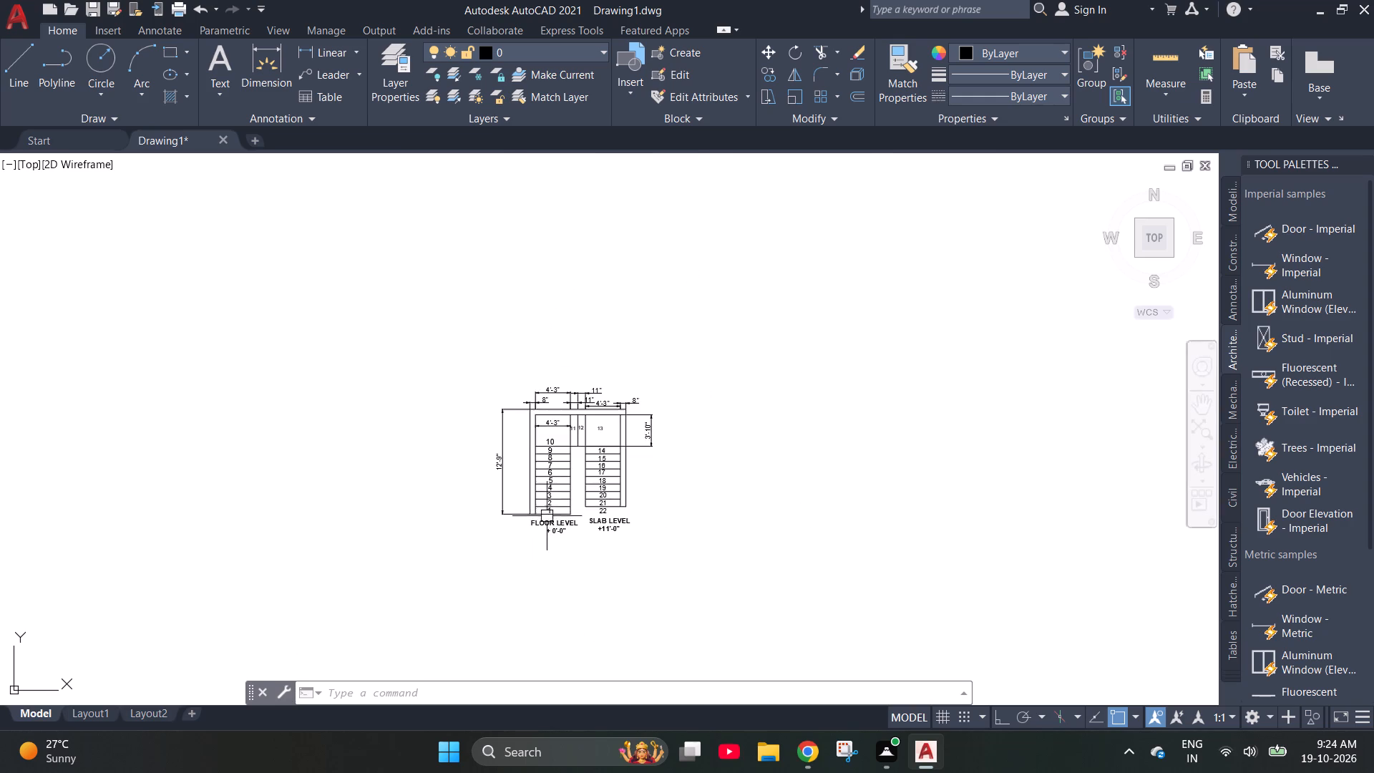
scroll(571, 623, "up", 3)
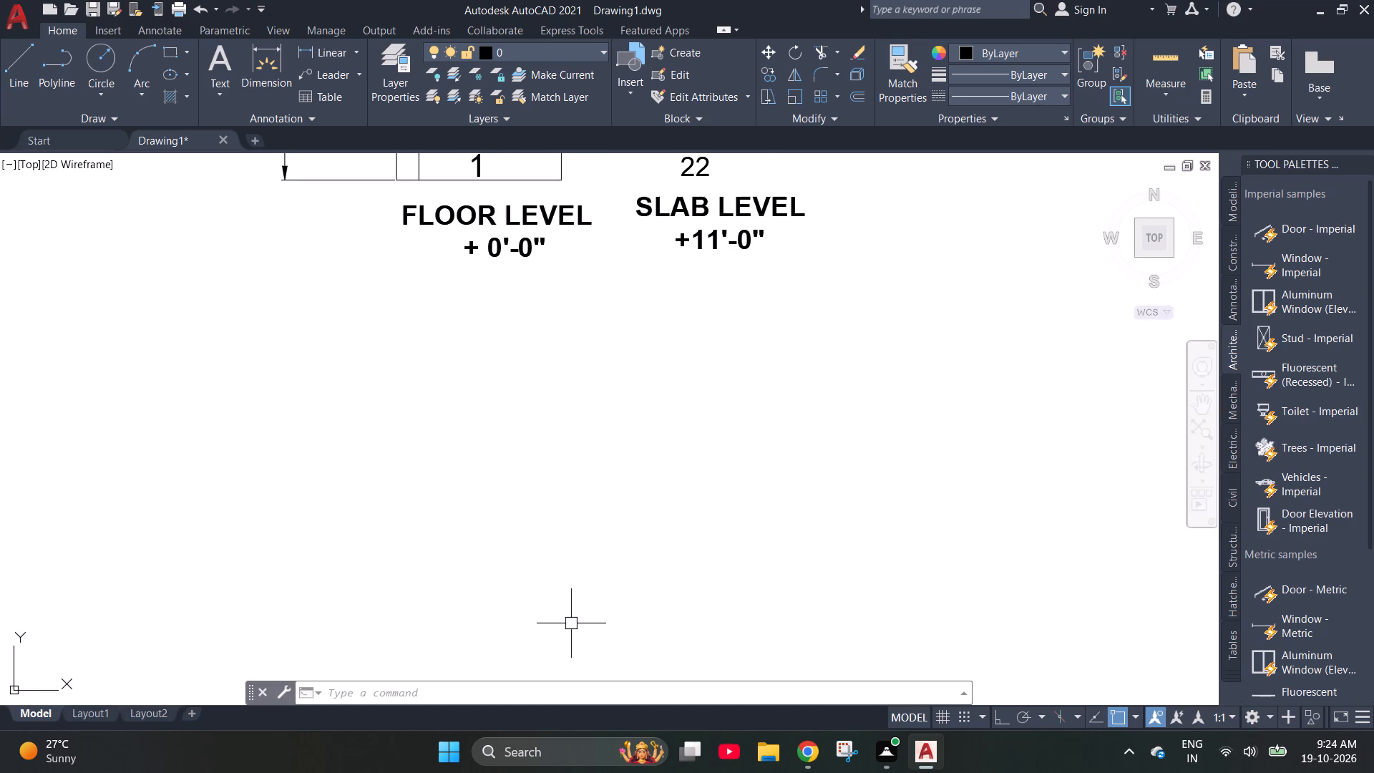
key("ctrl+v")
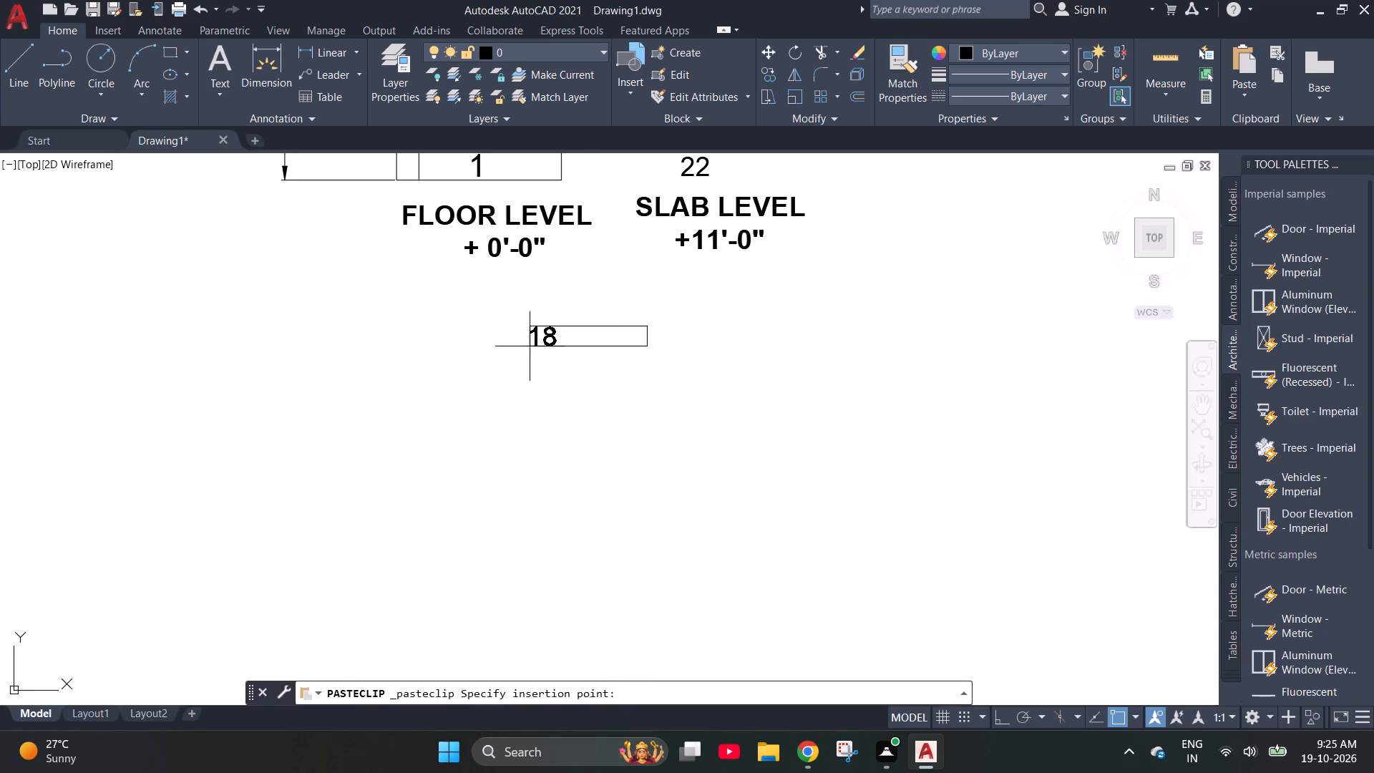
left_click(530, 346)
key("ctrl+a")
key("Escape")
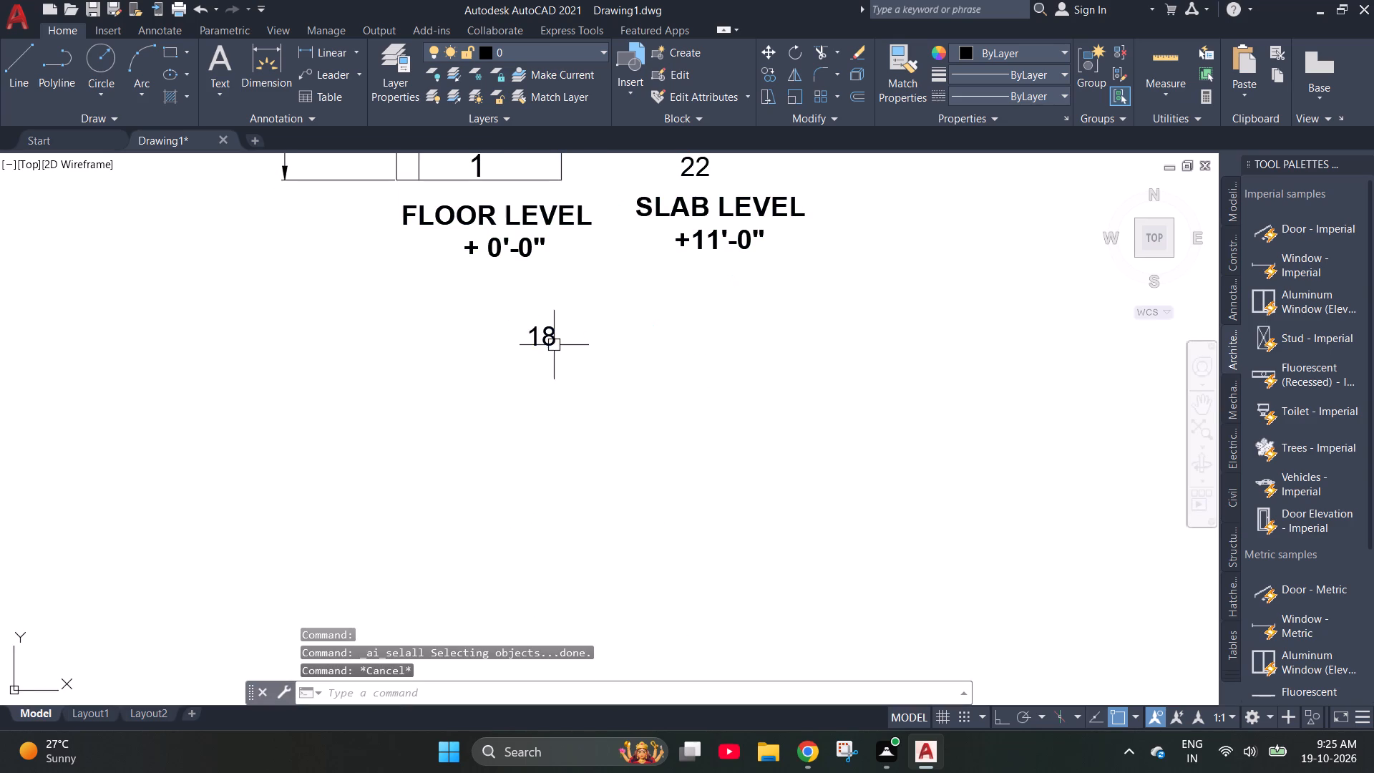
double_click(550, 341)
key("ctrl+a")
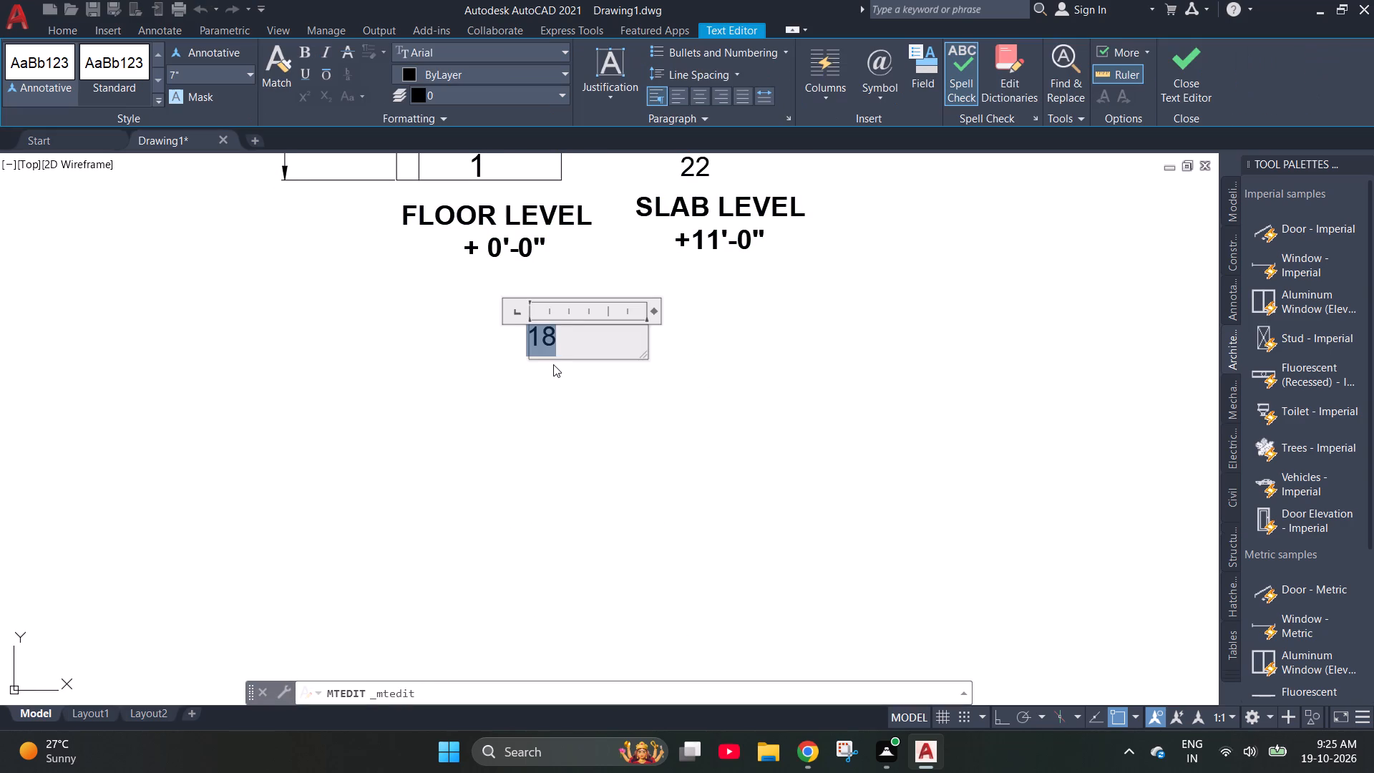
type("PLAN")
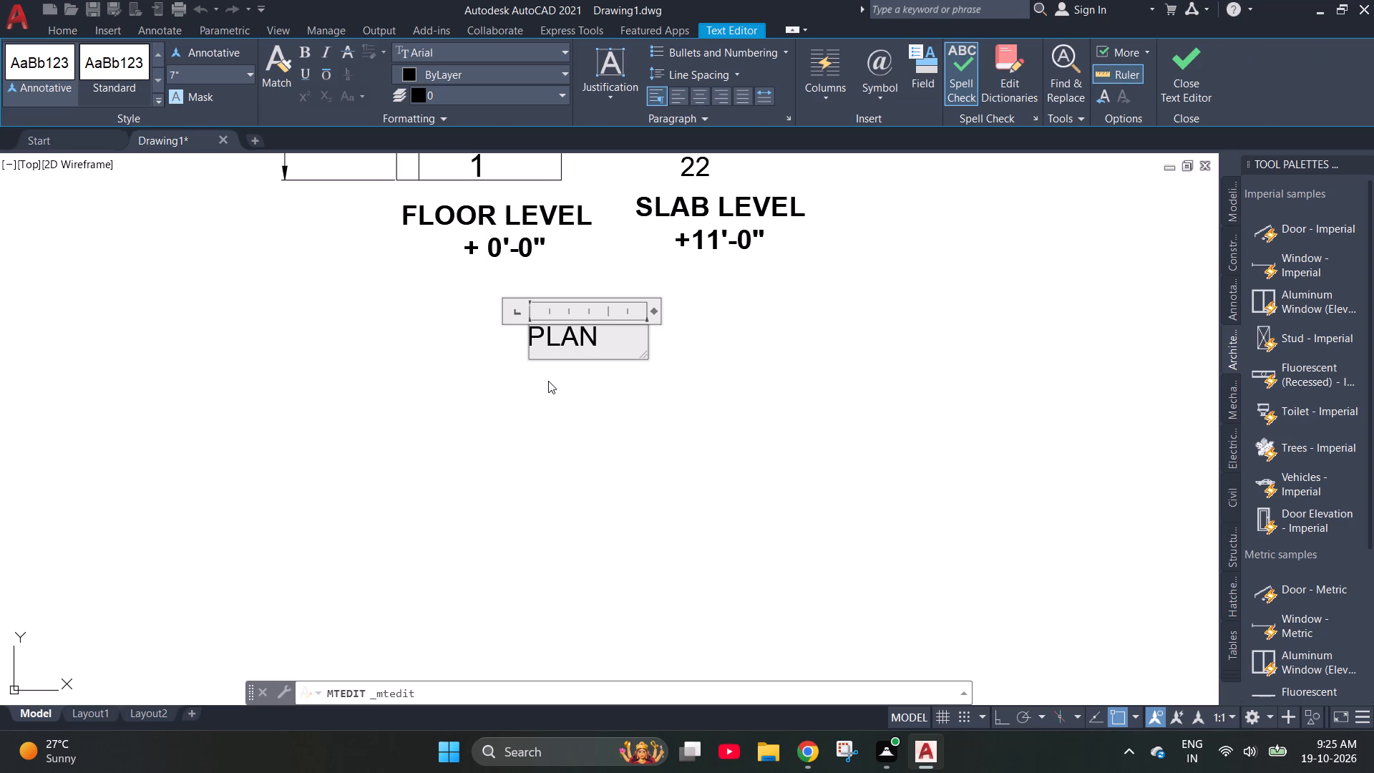
left_click(548, 381)
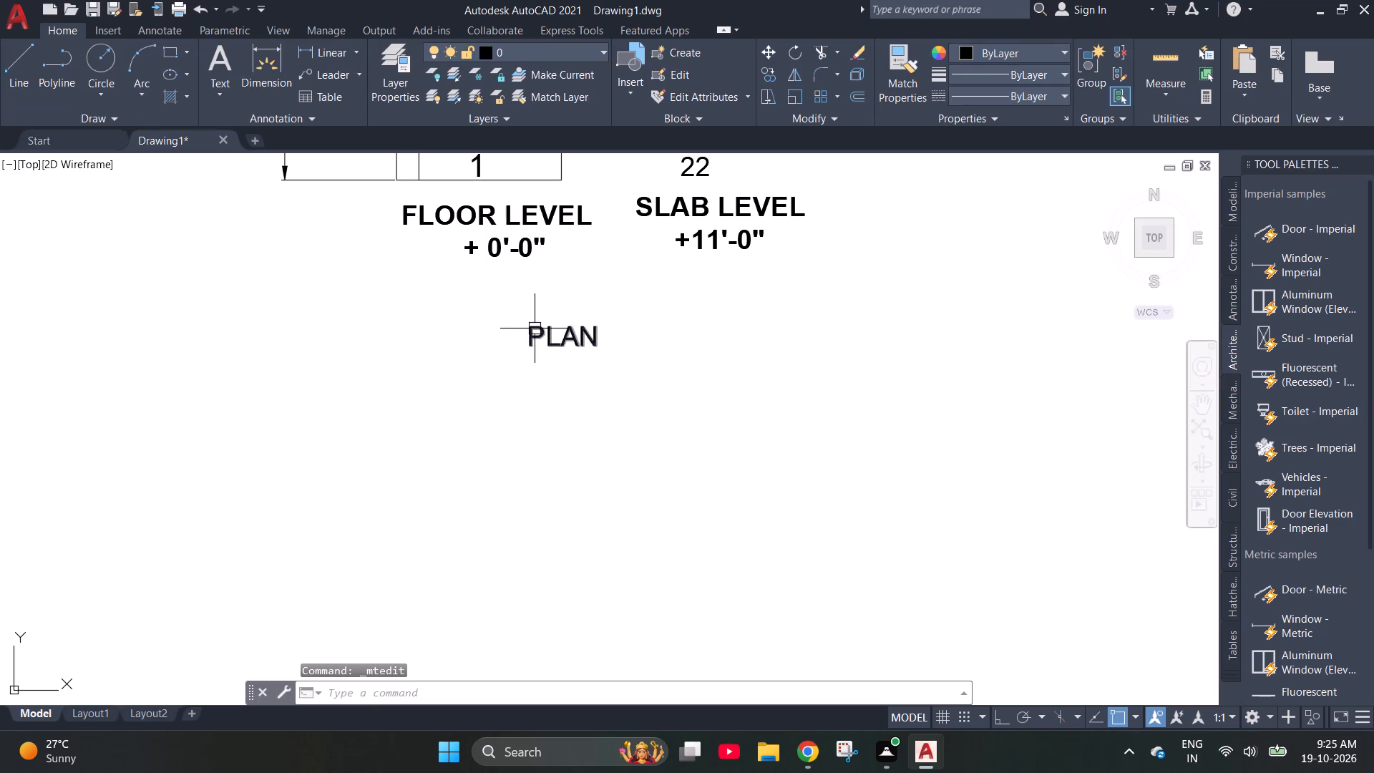
Move the "PLAN" title slightly right and up so it sits between and below the two level labels.
left_click(535, 329)
left_click(530, 330)
left_click(542, 302)
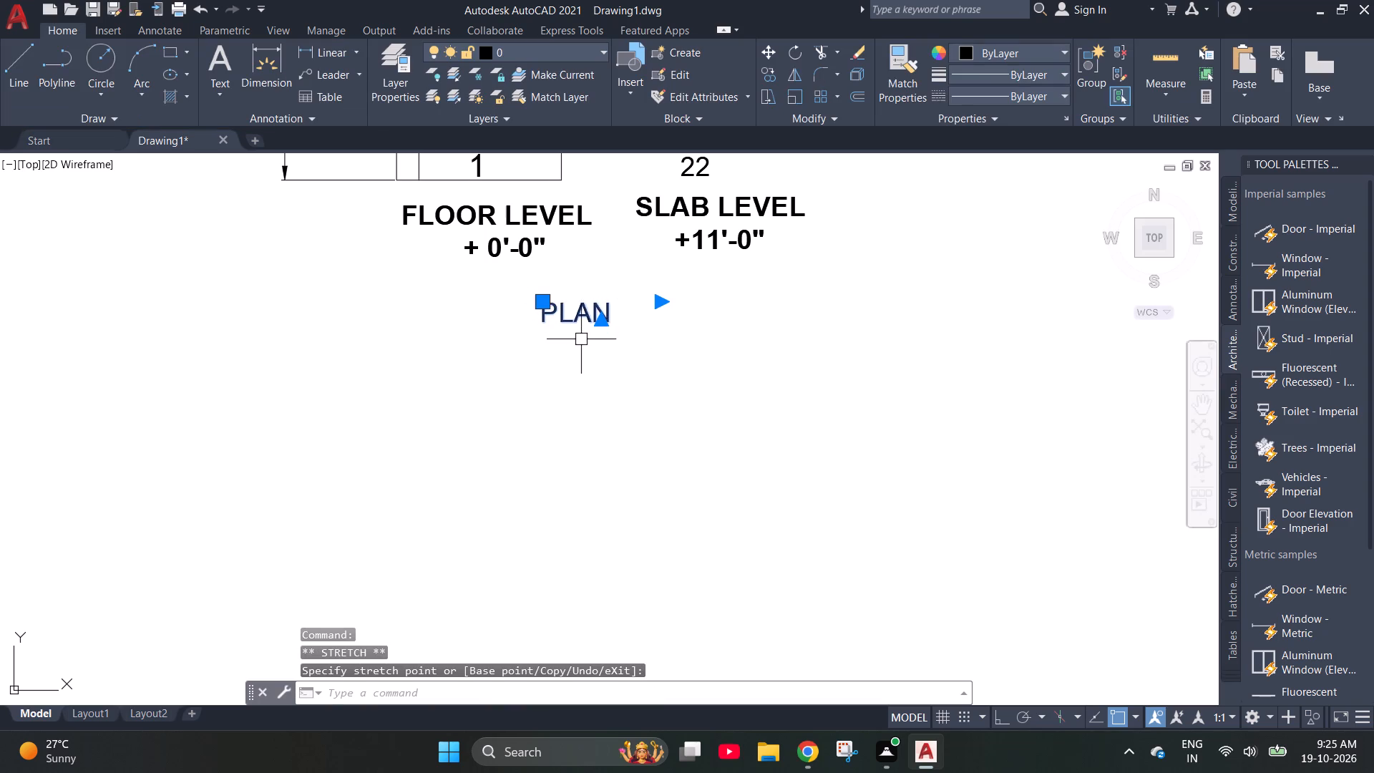
key("Escape")
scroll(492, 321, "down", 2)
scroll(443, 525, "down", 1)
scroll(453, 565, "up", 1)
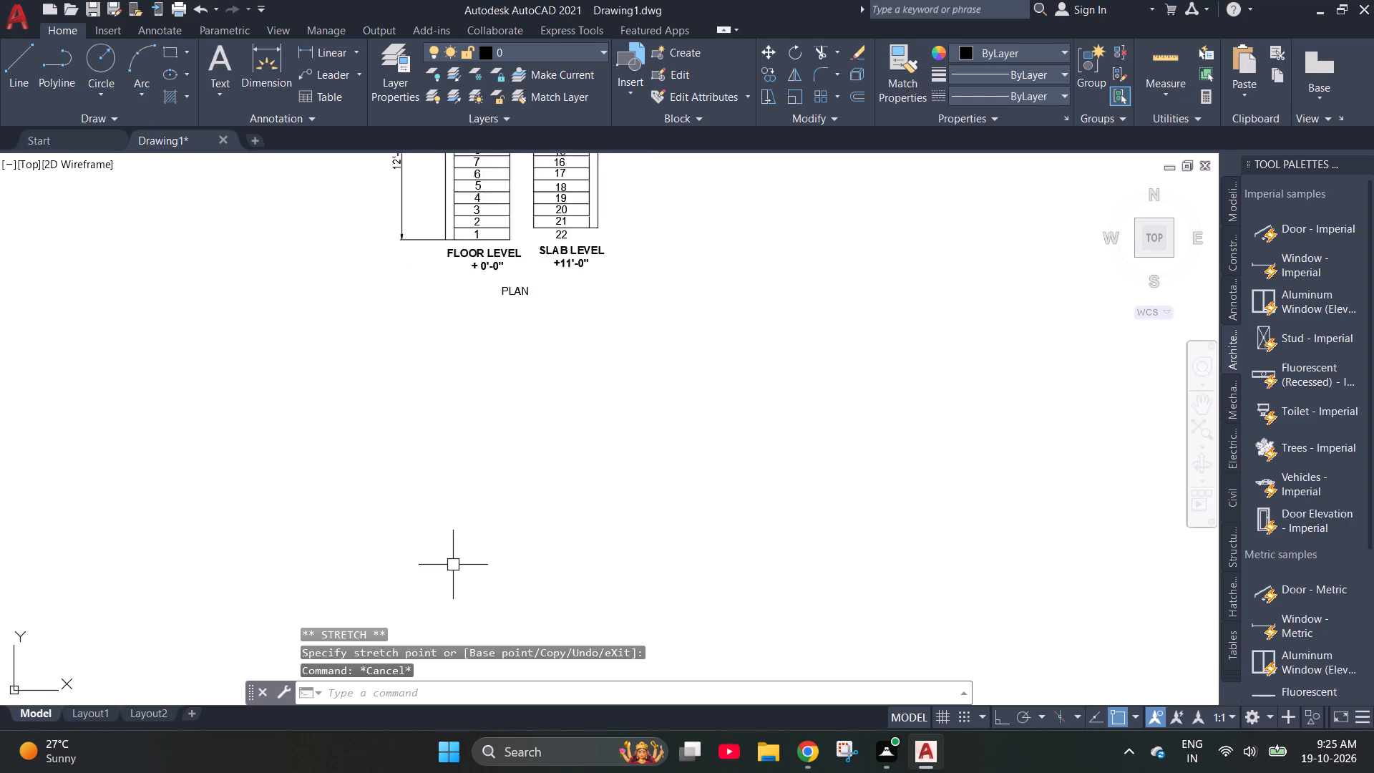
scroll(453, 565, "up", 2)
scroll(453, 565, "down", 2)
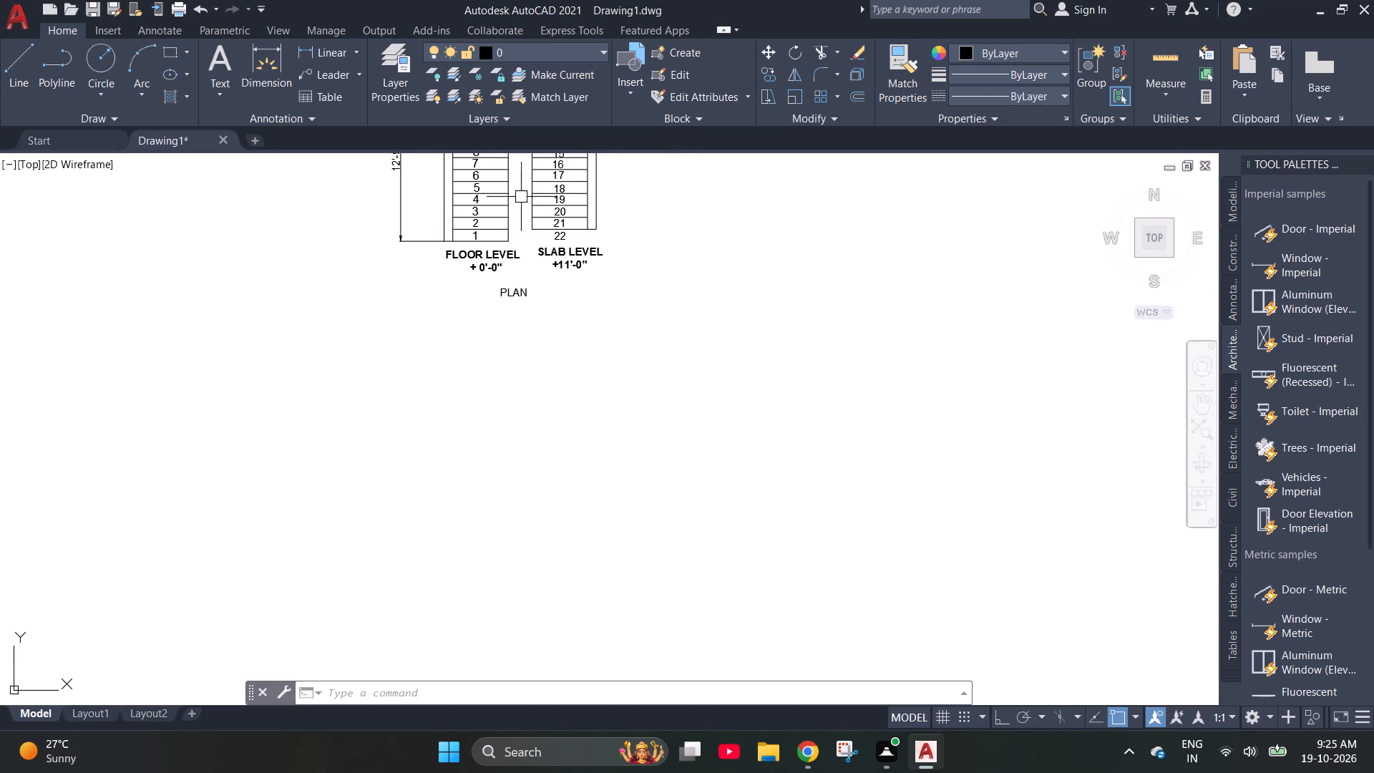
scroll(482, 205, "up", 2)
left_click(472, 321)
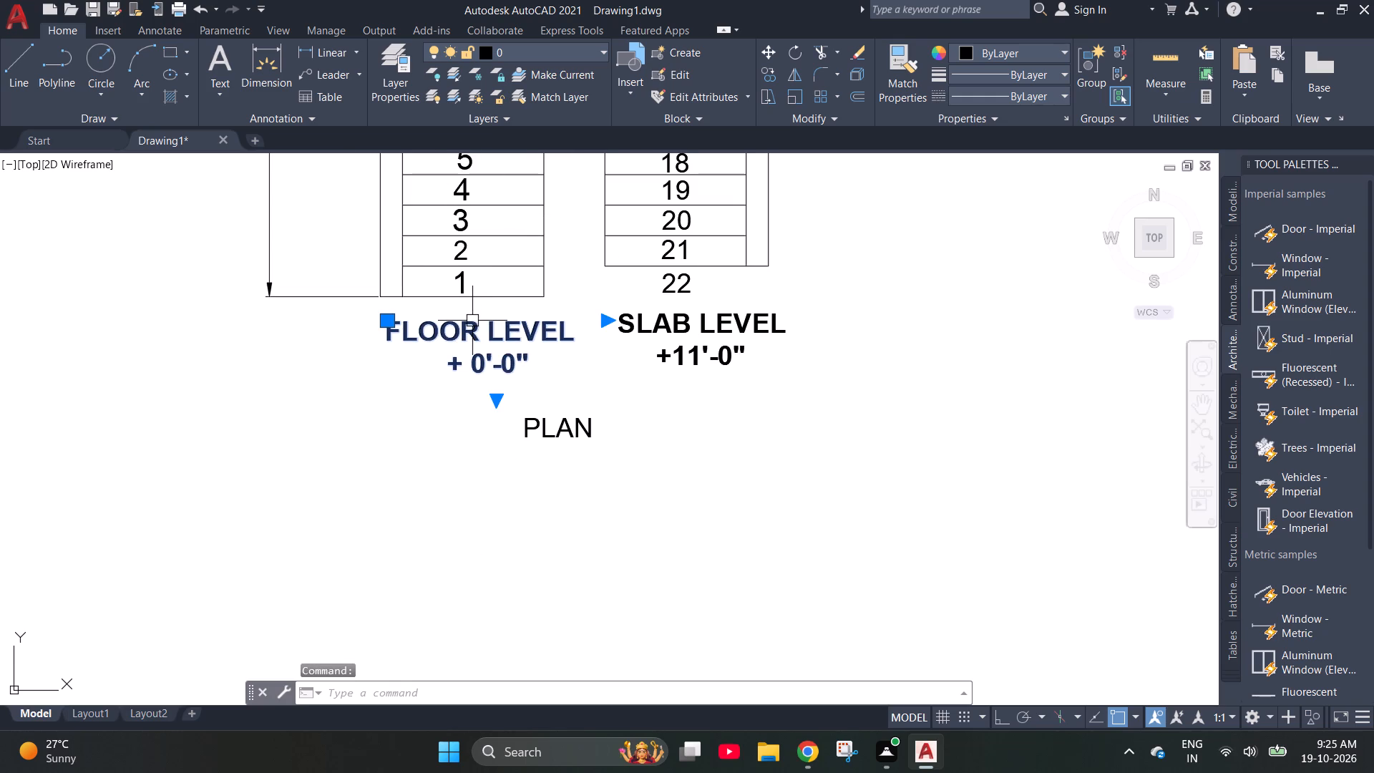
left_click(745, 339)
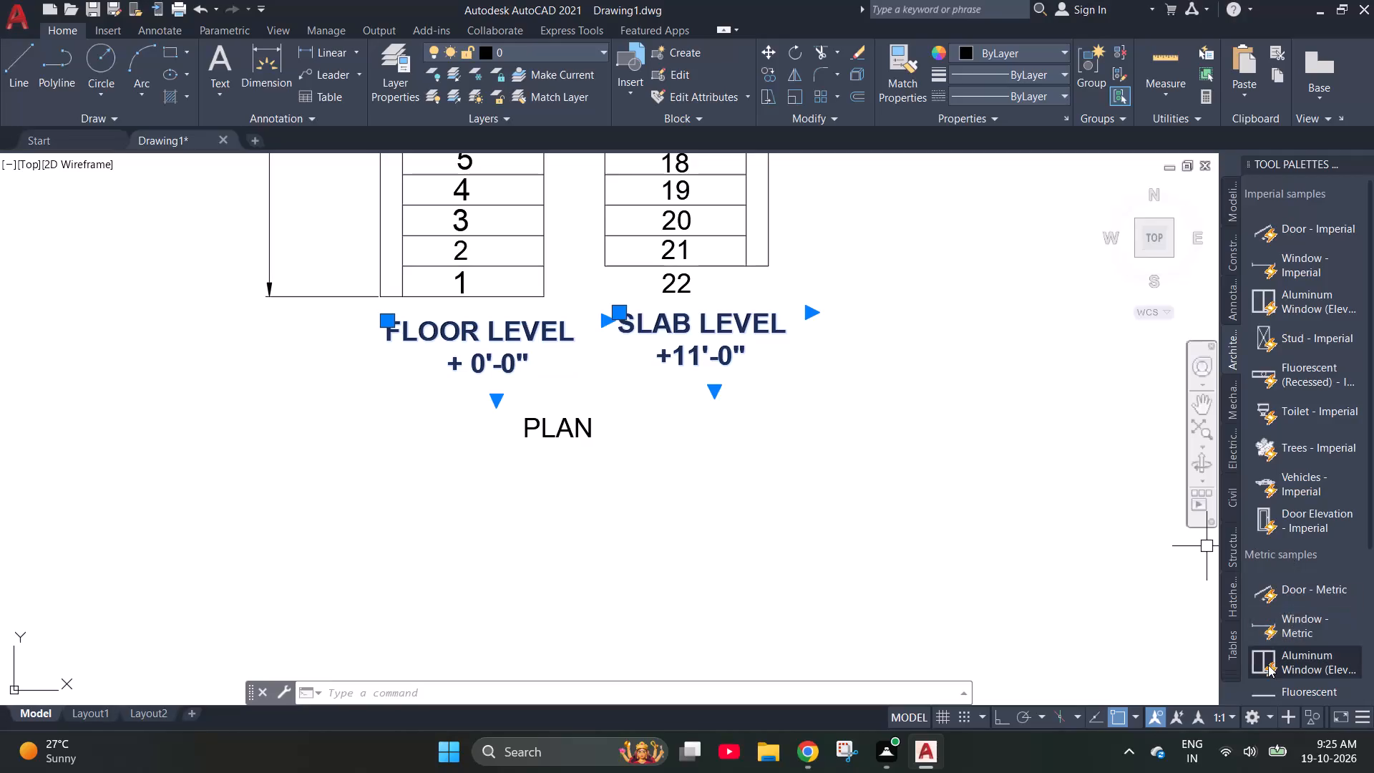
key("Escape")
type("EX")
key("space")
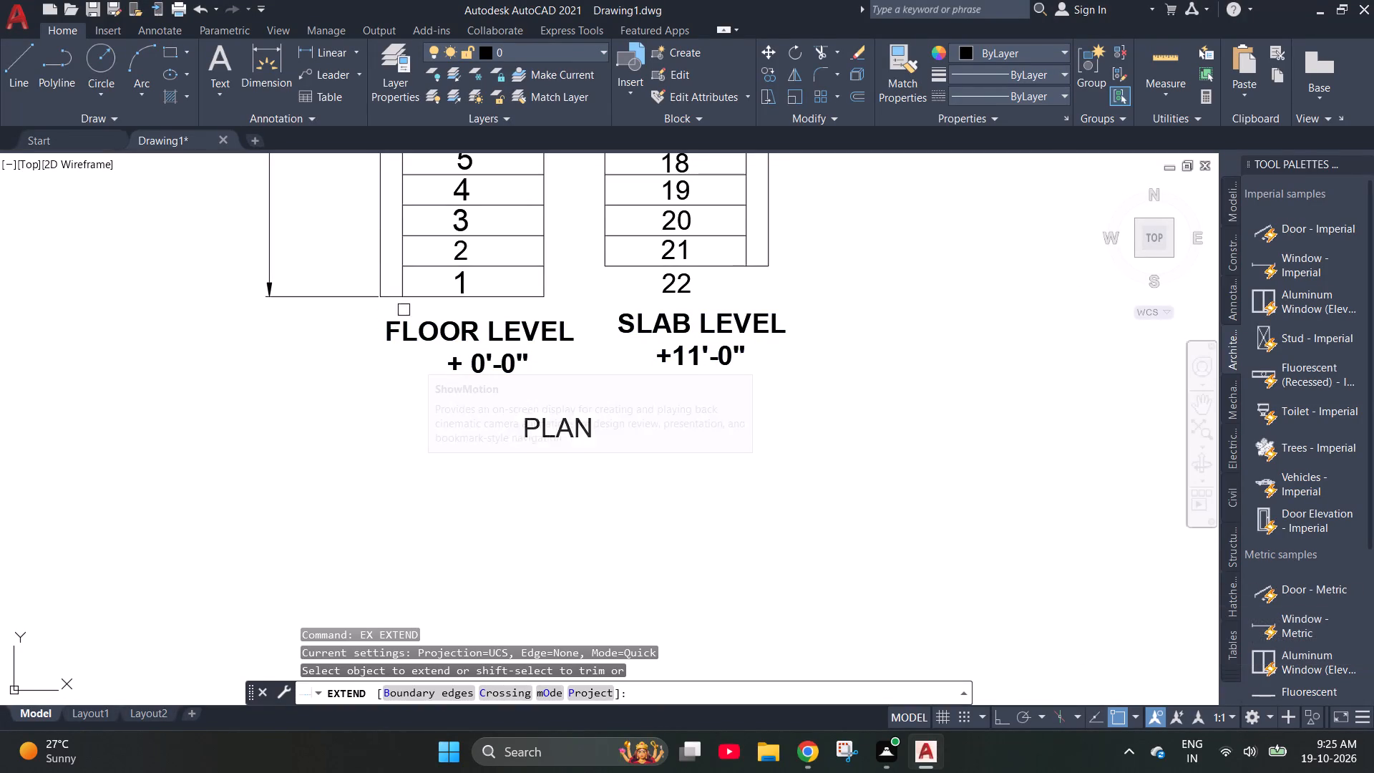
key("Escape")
Draw a long, nearly horizontal line well below the plan, reaching past both sides of it, turning Snap on while drawing.
scroll(437, 389, "down", 4)
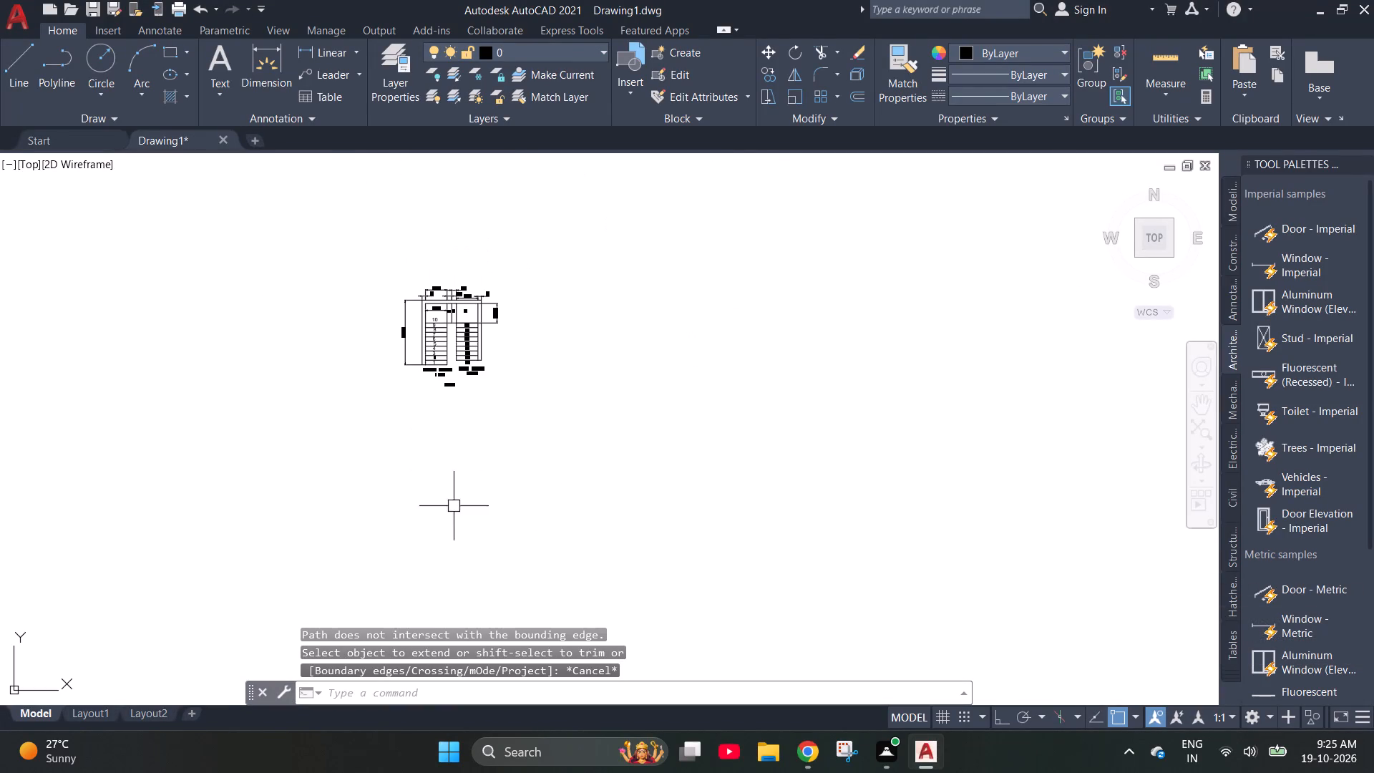
key("l")
key("space")
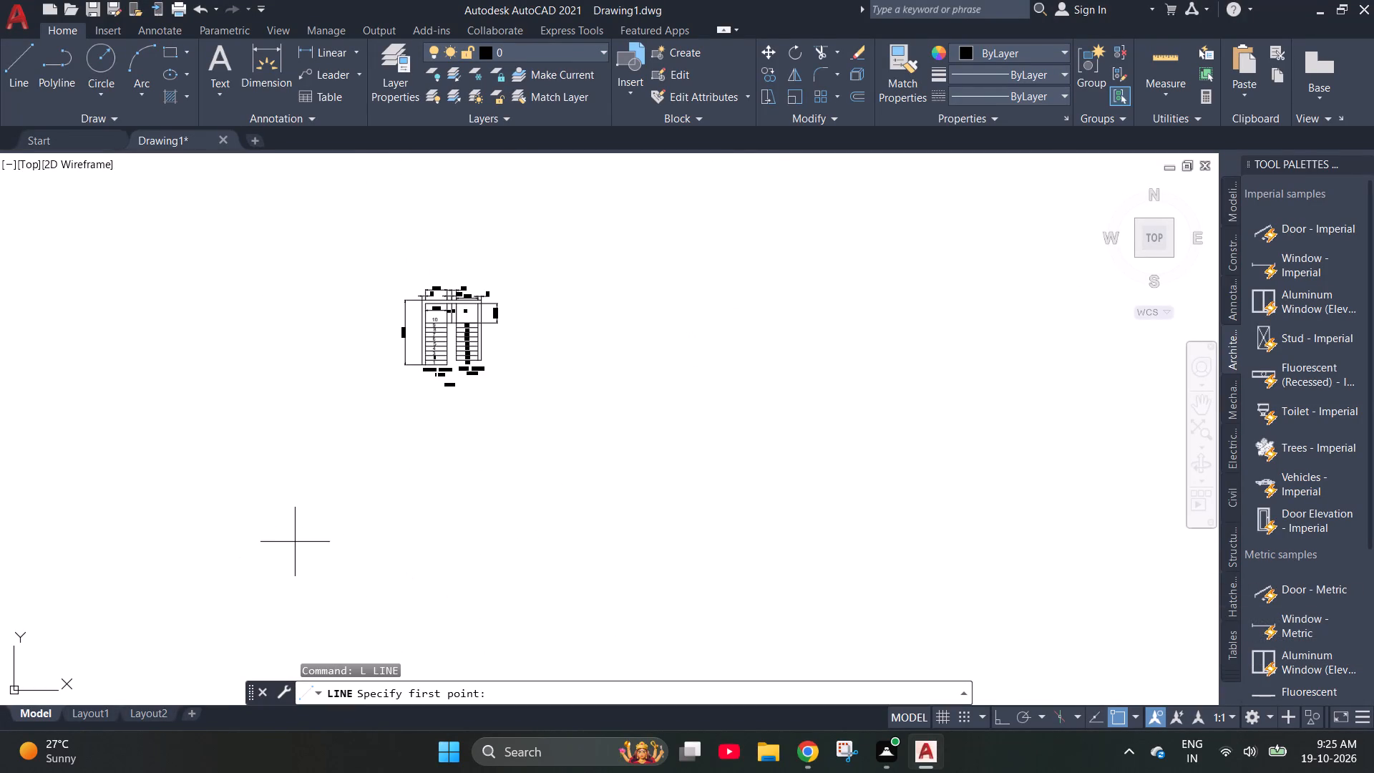
left_click(296, 550)
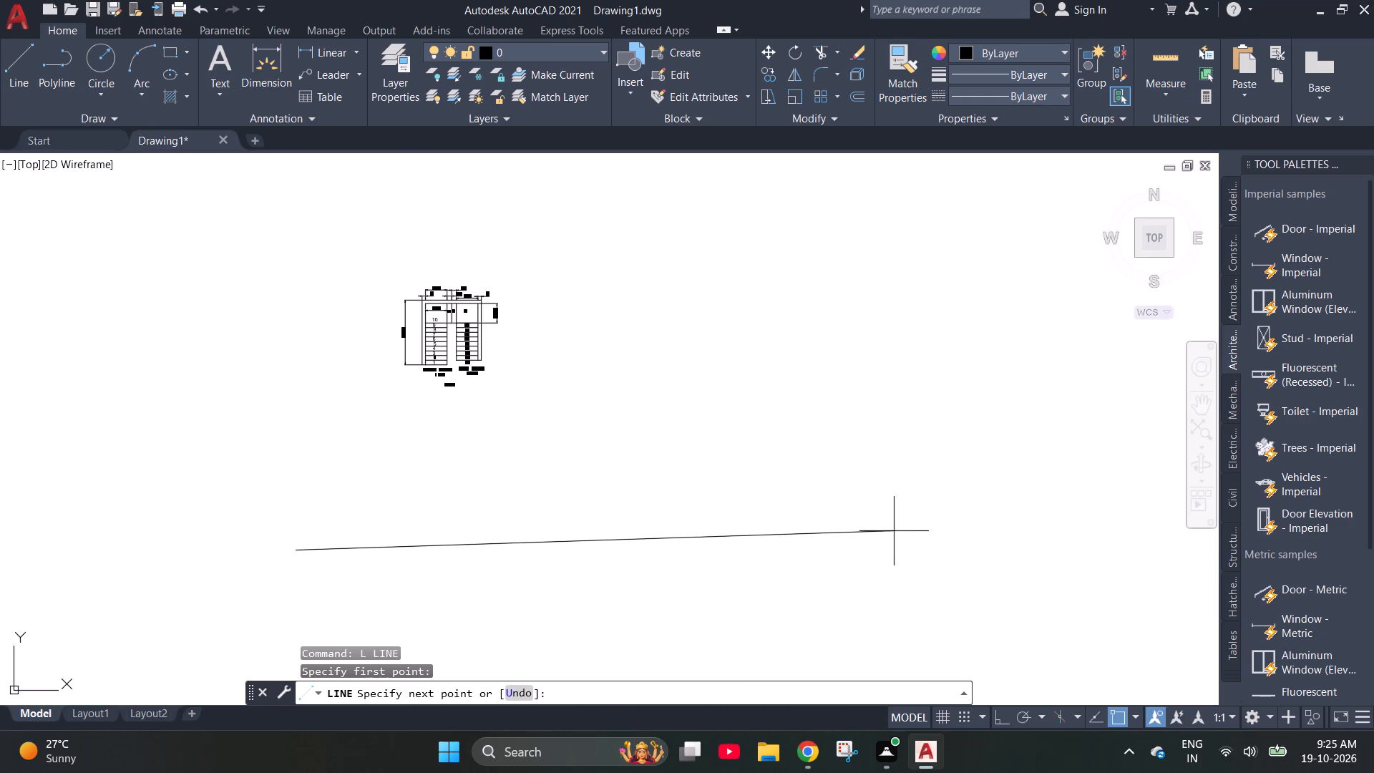
key("F9")
left_click(894, 542)
key("Escape")
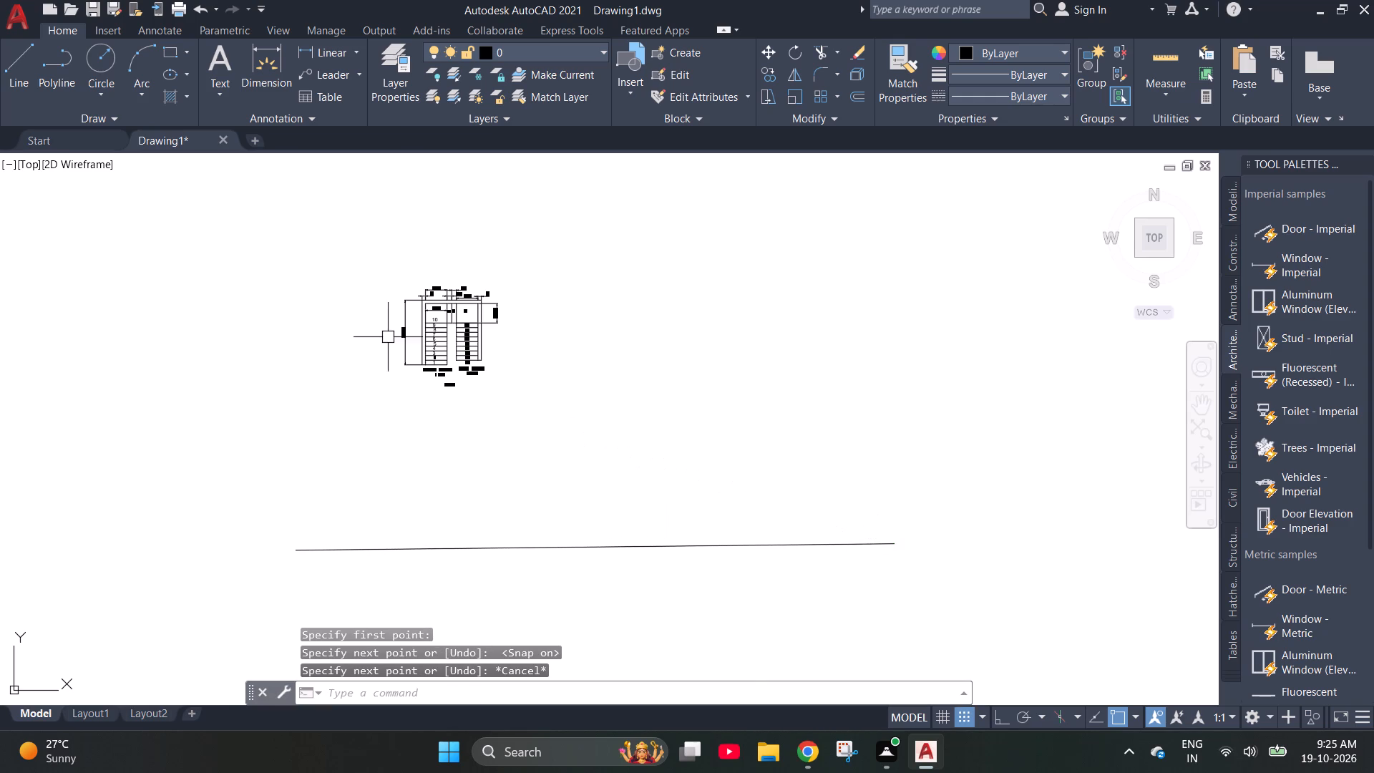
Extend the inner line of the left flight's side wall downward past step 1, towards the long line below the plan.
scroll(394, 331, "up", 3)
type("EX")
key("space")
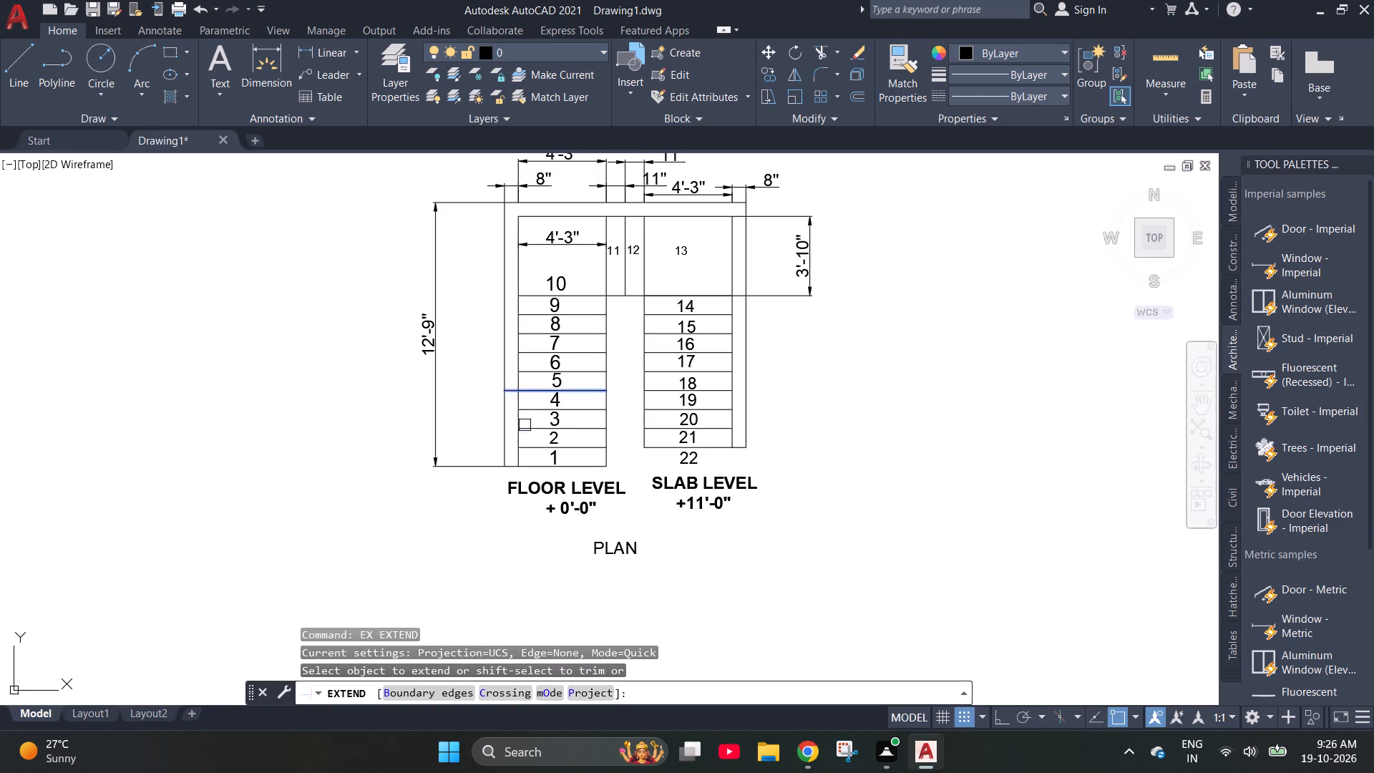
triple_click(505, 457)
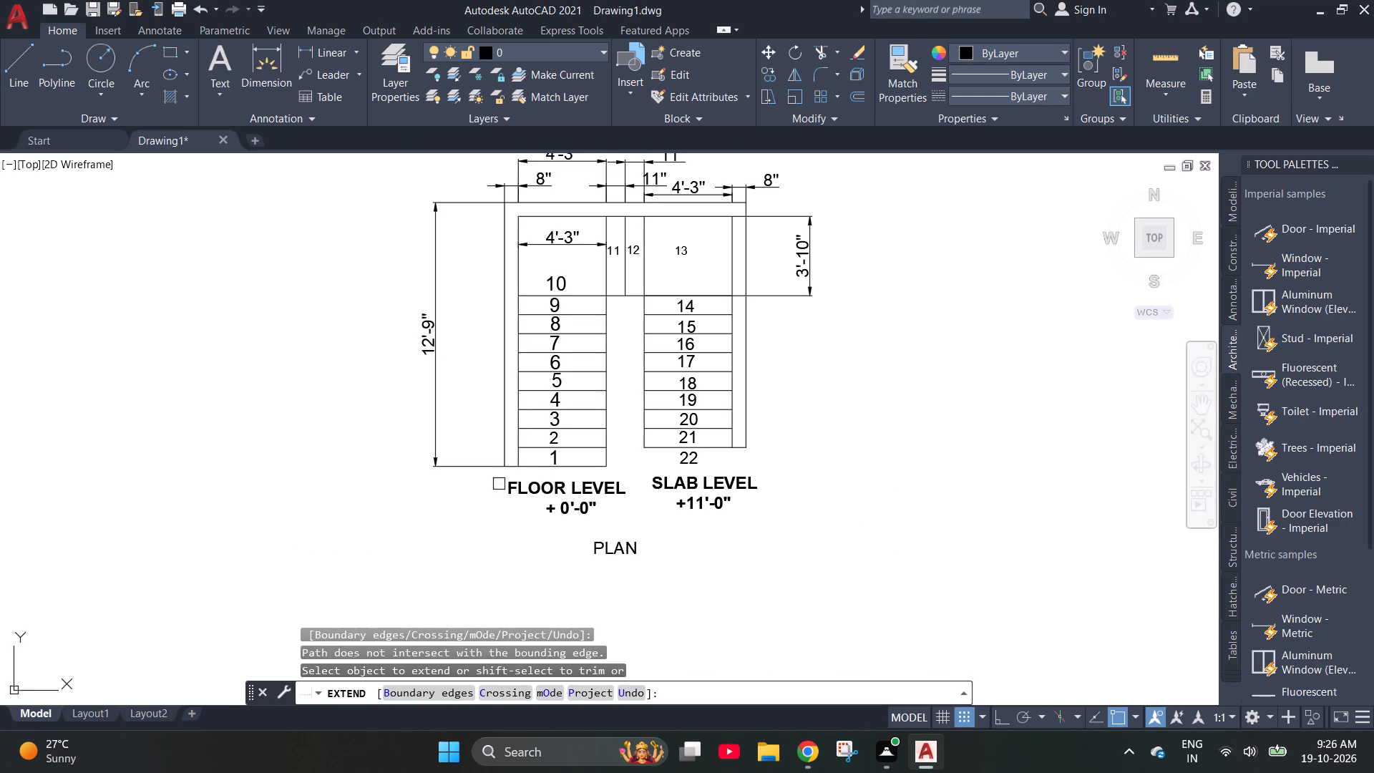
scroll(499, 485, "up", 3)
double_click(511, 382)
double_click(570, 392)
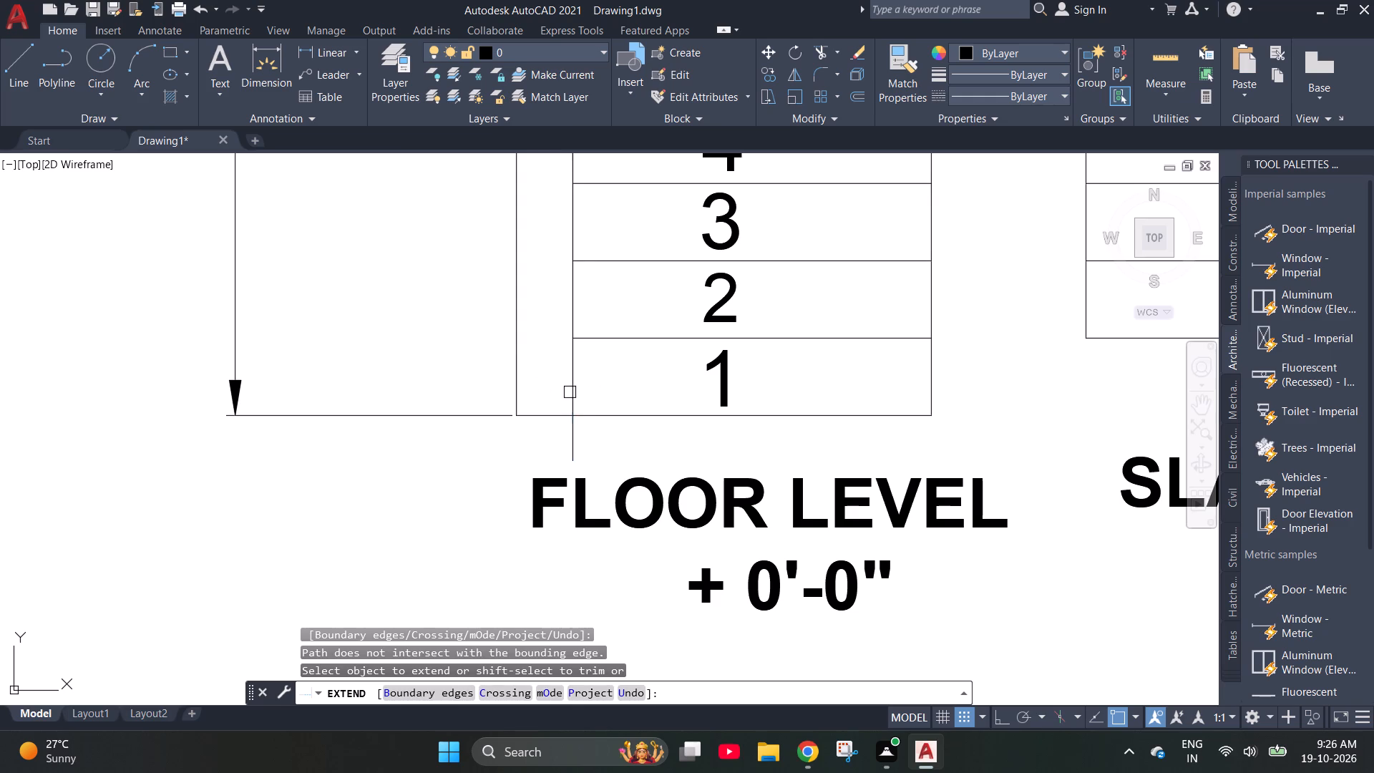
left_click(578, 446)
scroll(417, 396, "down", 2)
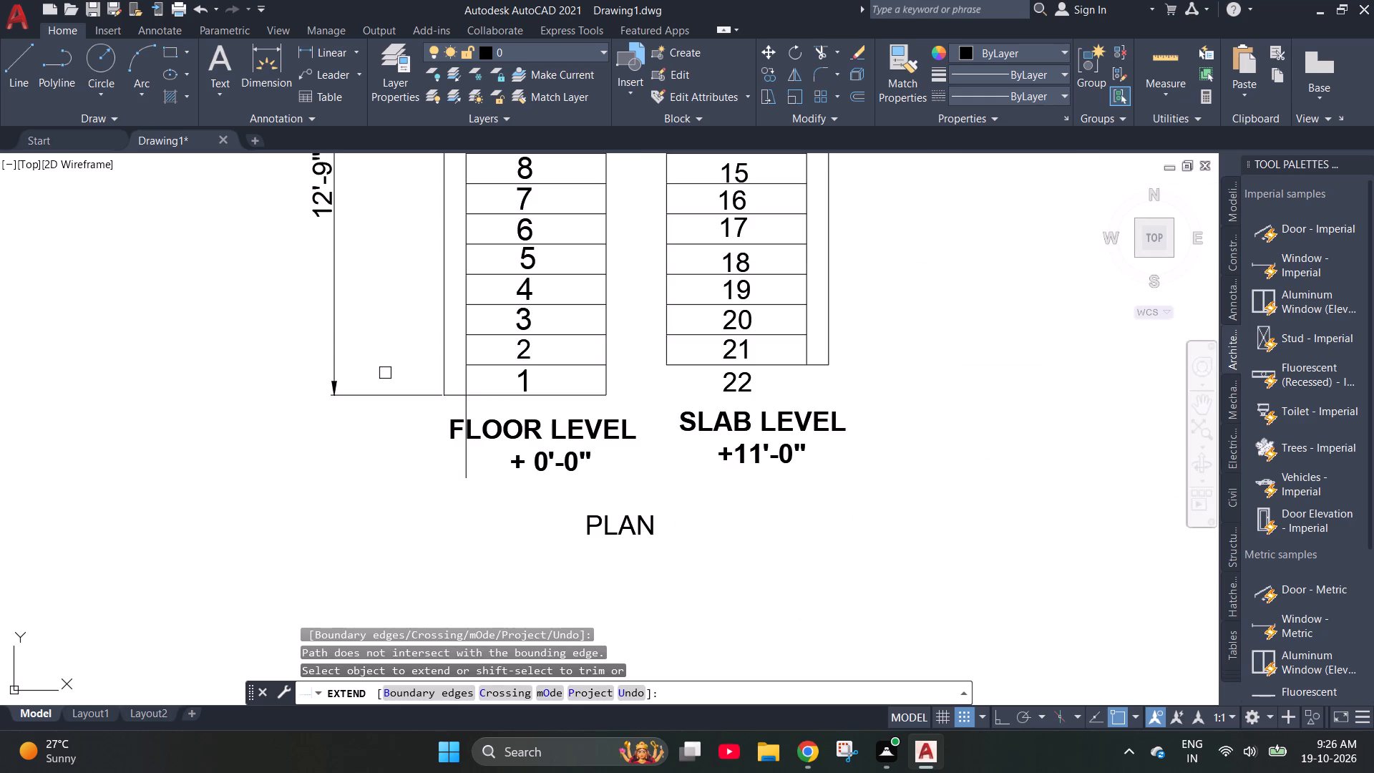
left_click(466, 463)
left_click(468, 457)
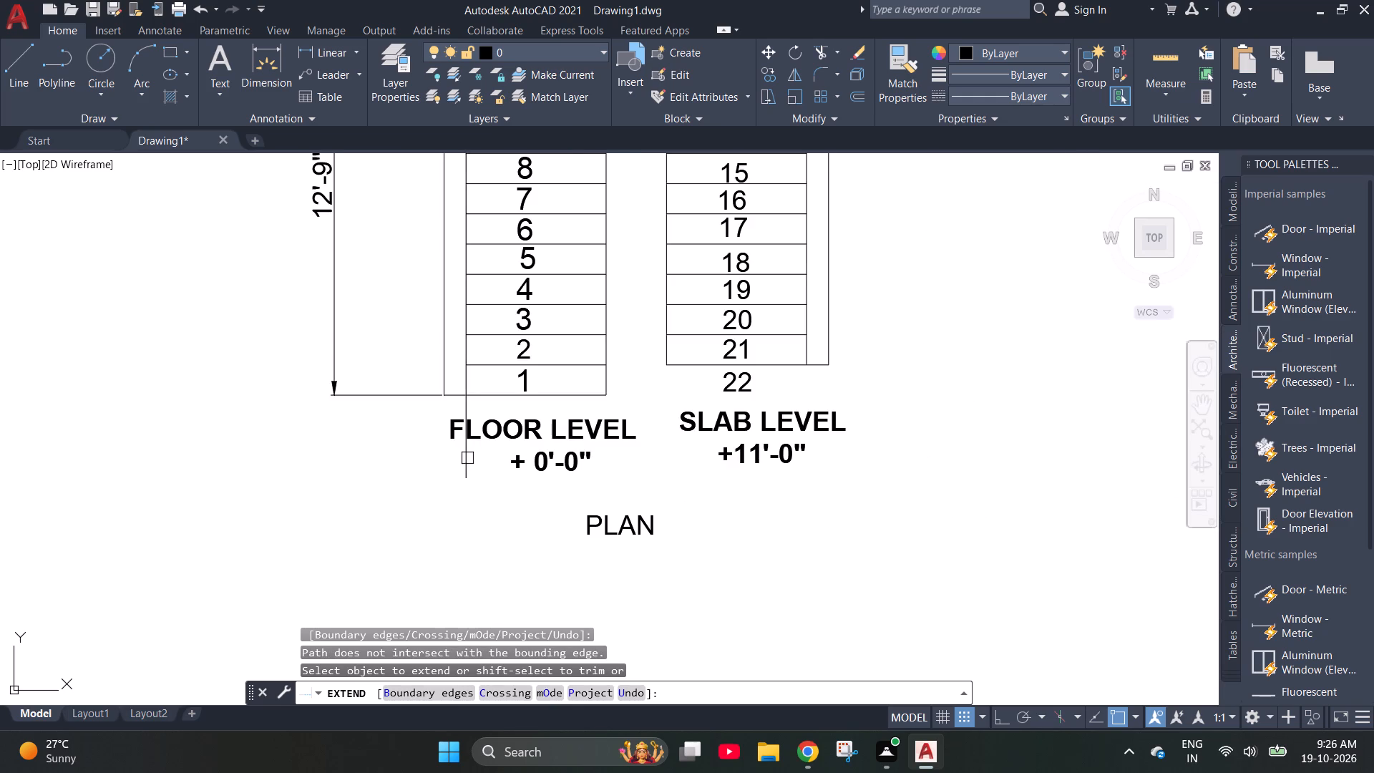
scroll(465, 460, "up", 3)
triple_click(462, 473)
left_click(462, 473)
scroll(323, 427, "down", 5)
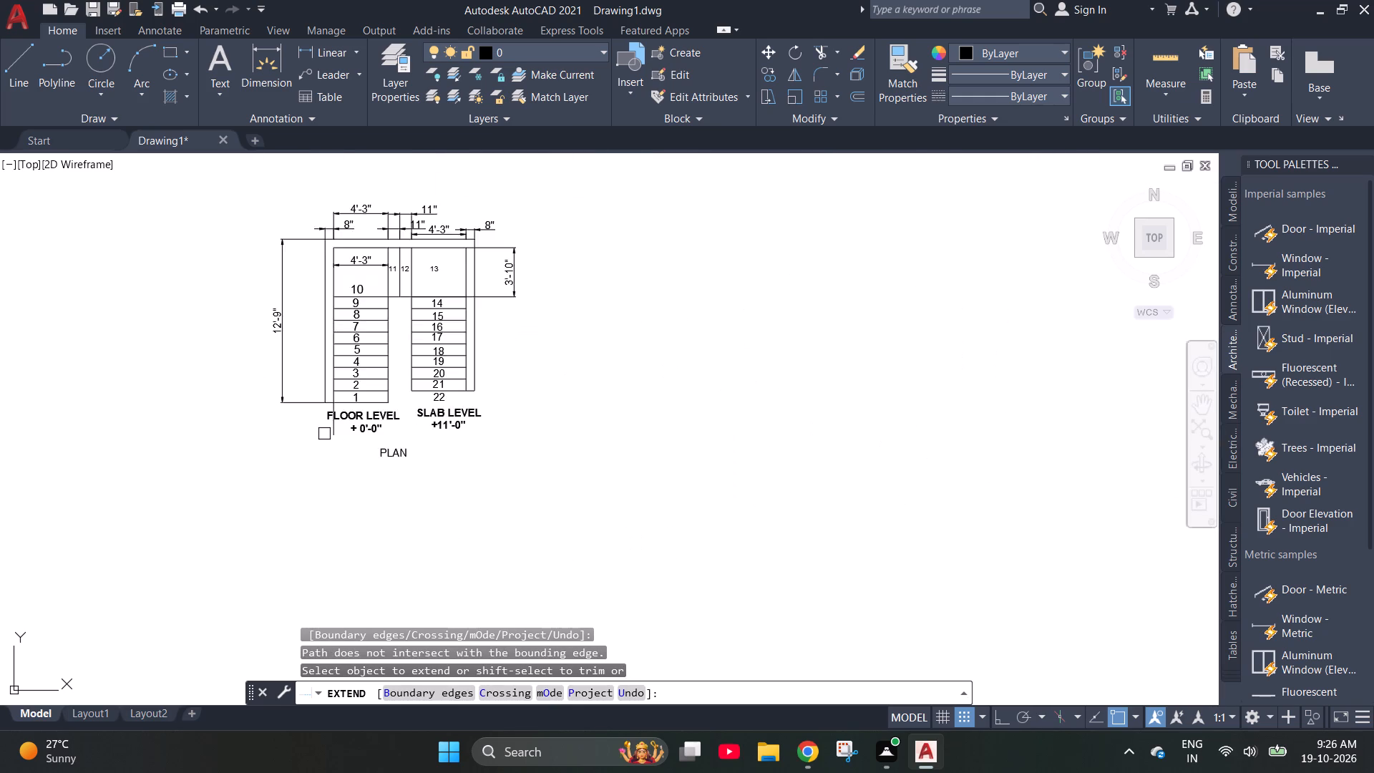
scroll(324, 434, "down", 2)
scroll(329, 420, "up", 2)
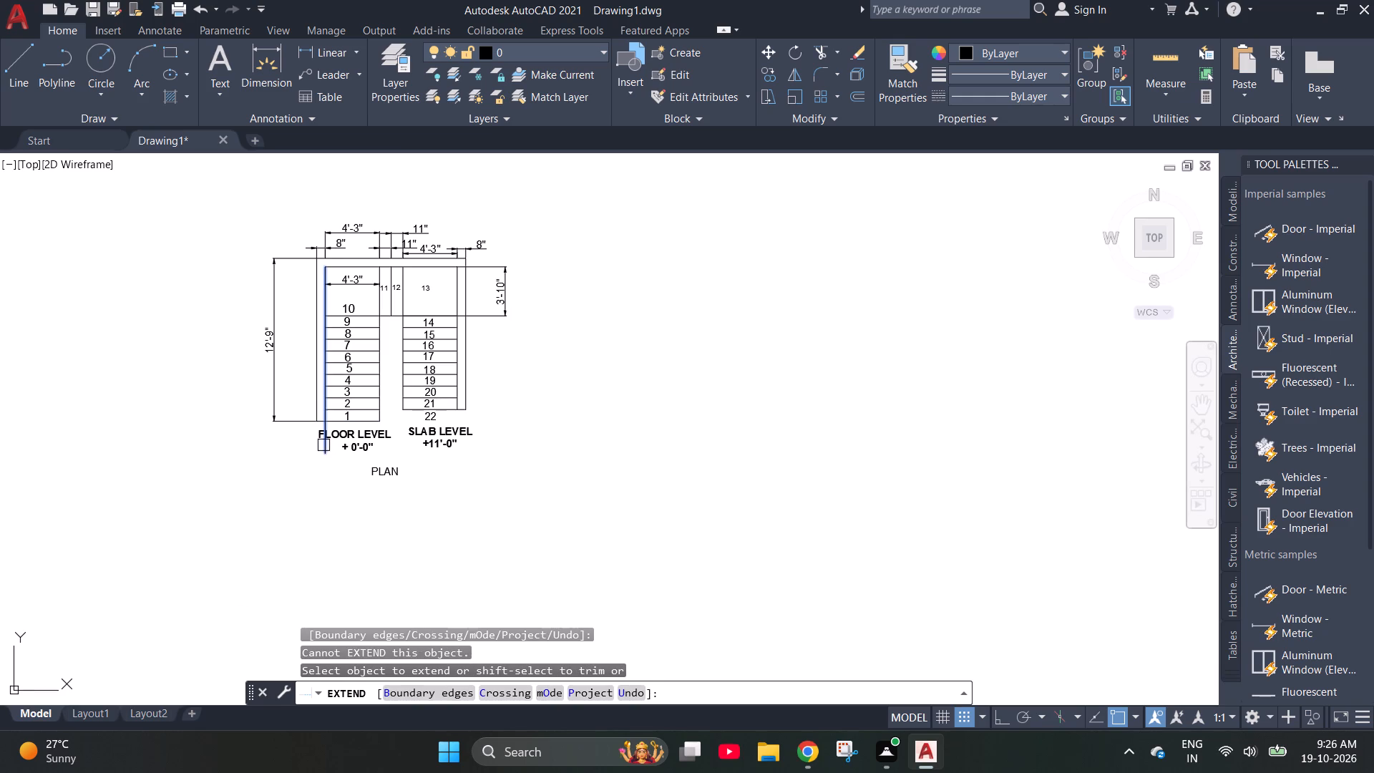
left_click(323, 447)
Extend the outer line of the left flight's side wall down to the long line below the plan.
scroll(323, 436, "down", 1)
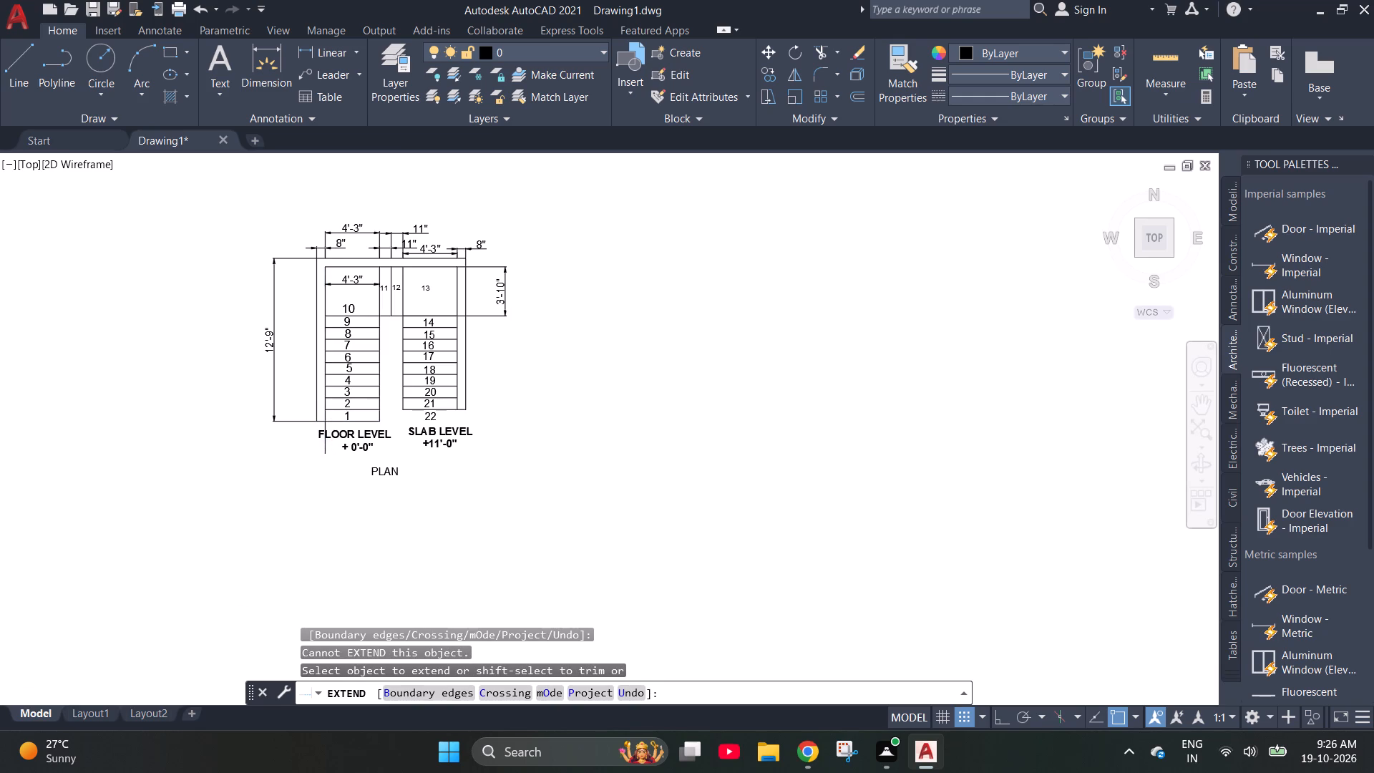
scroll(323, 436, "down", 1)
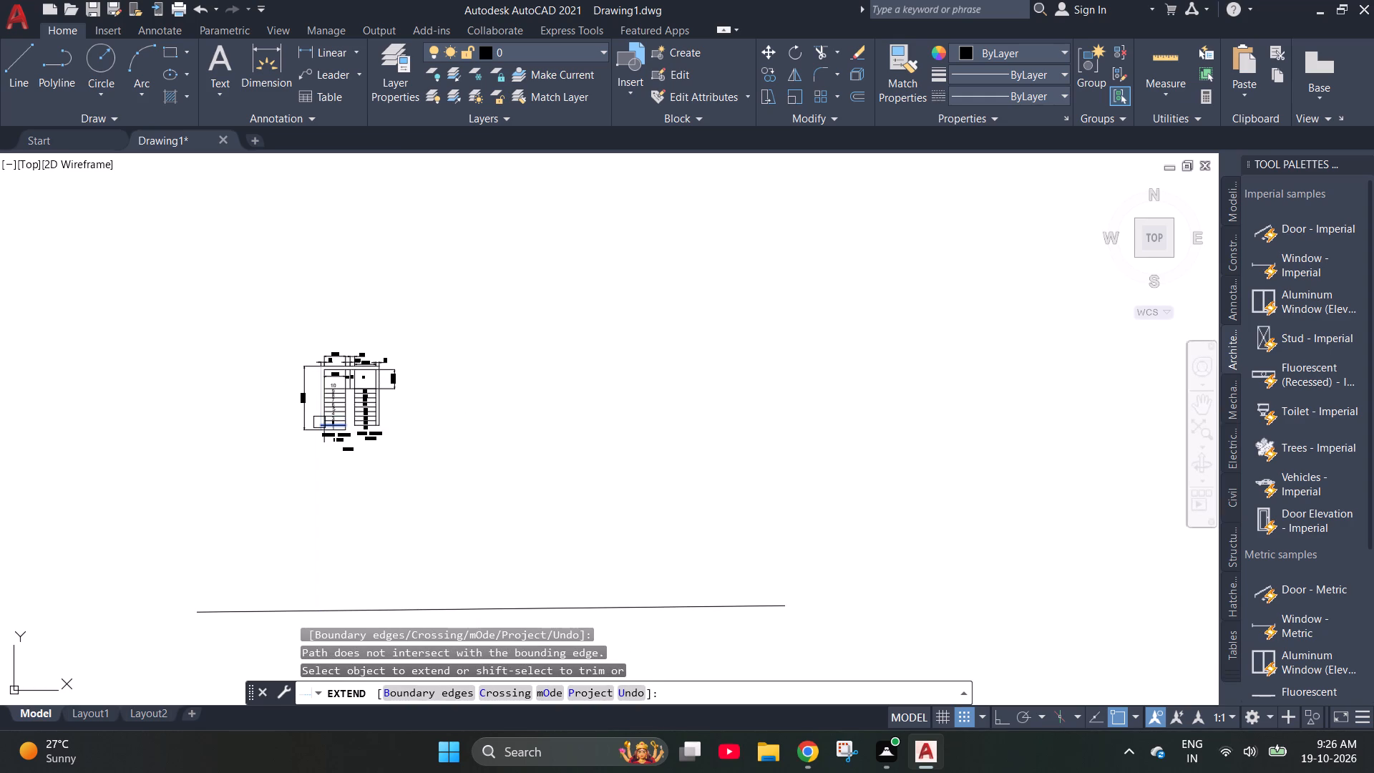
left_click(318, 417)
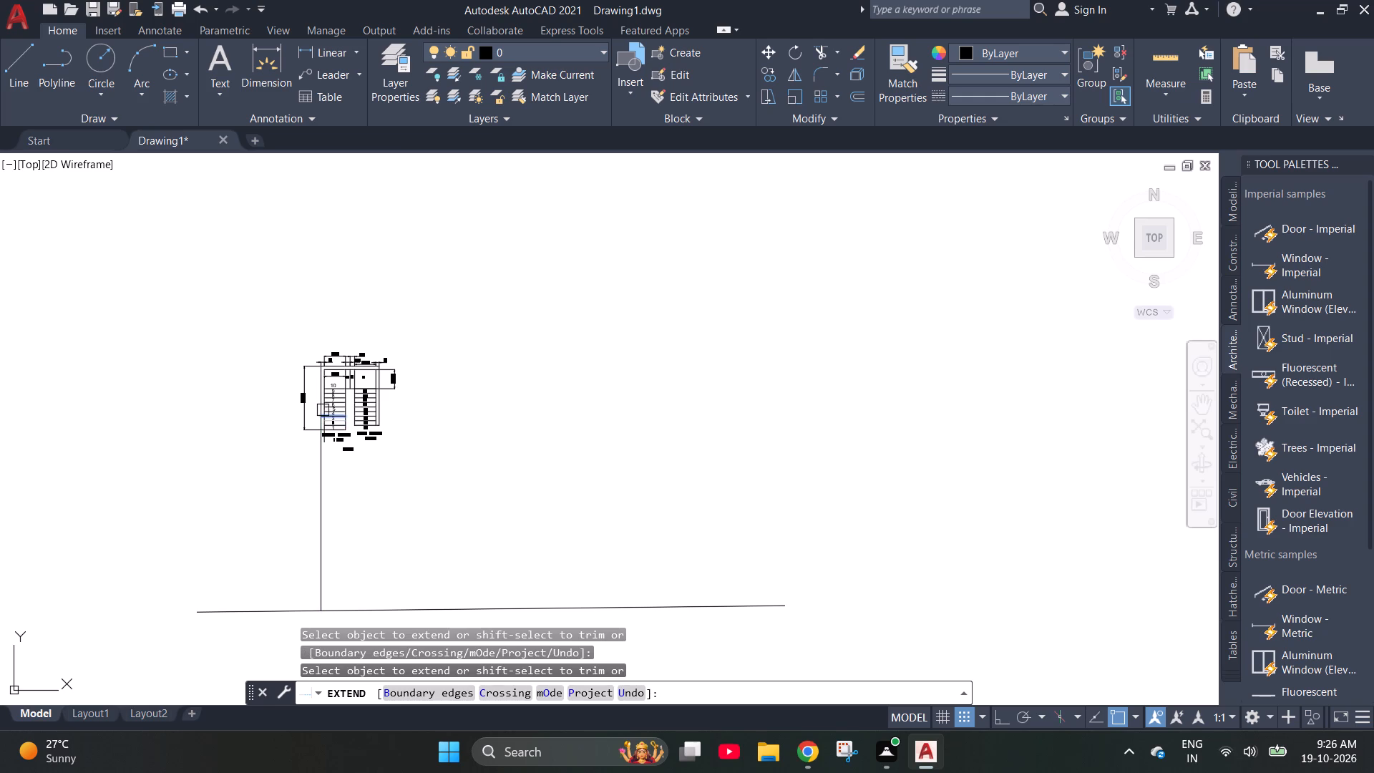
scroll(323, 410, "up", 1)
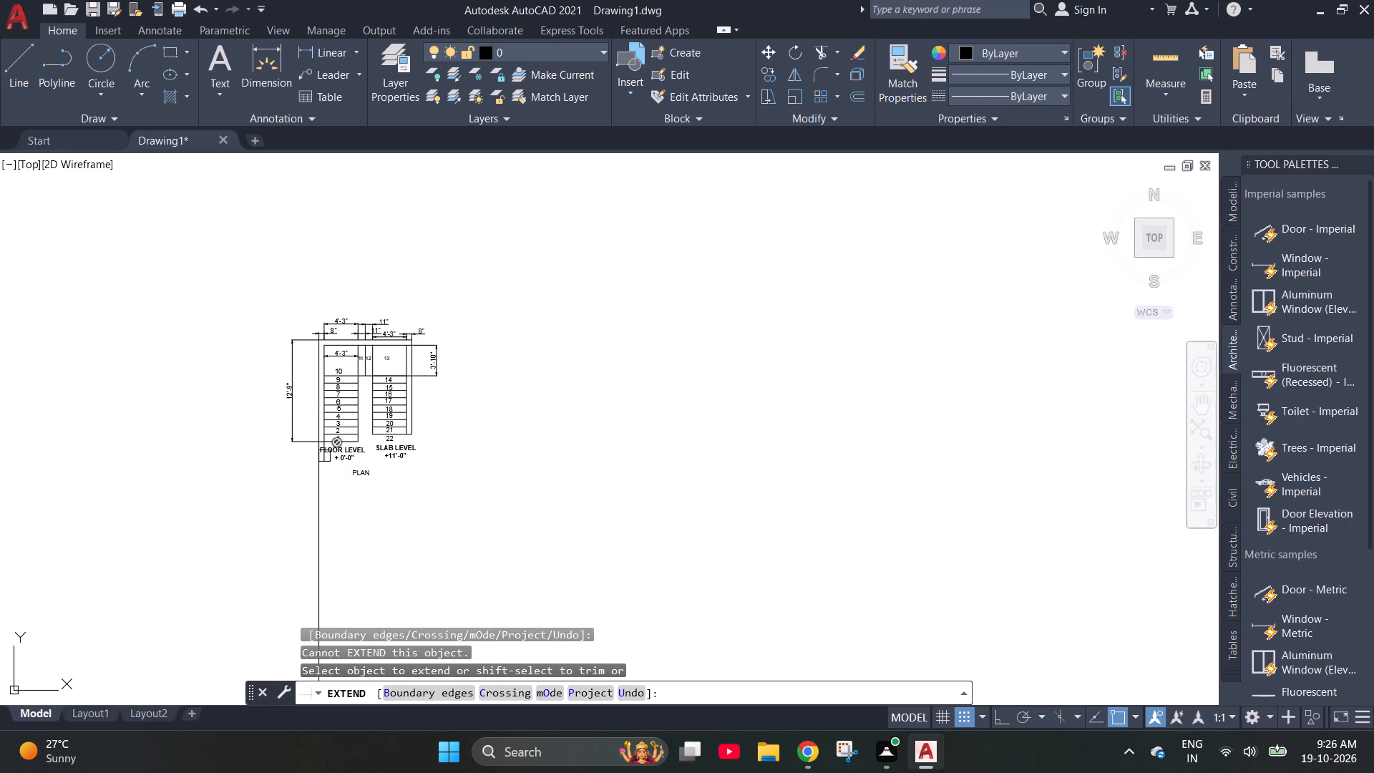
scroll(324, 458, "up", 3)
scroll(320, 452, "down", 4)
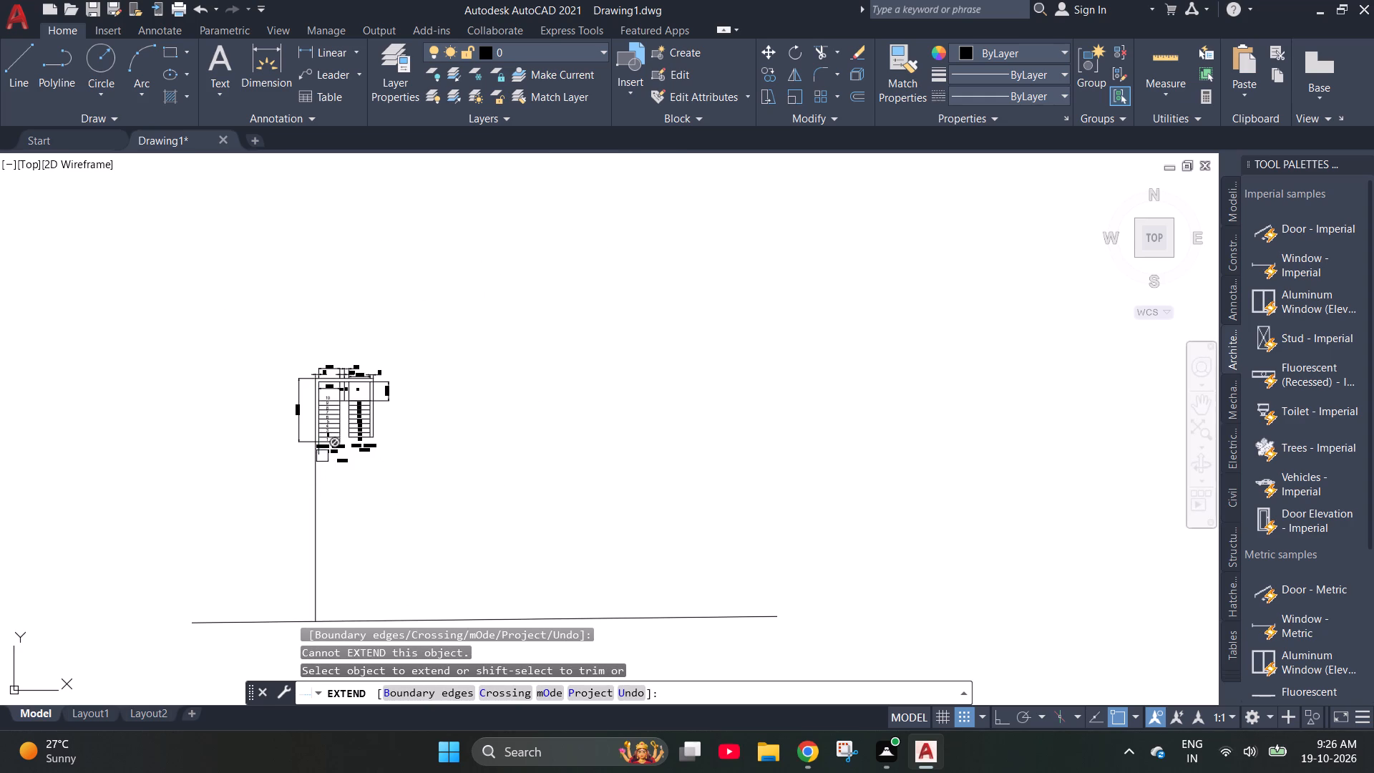
scroll(323, 455, "up", 1)
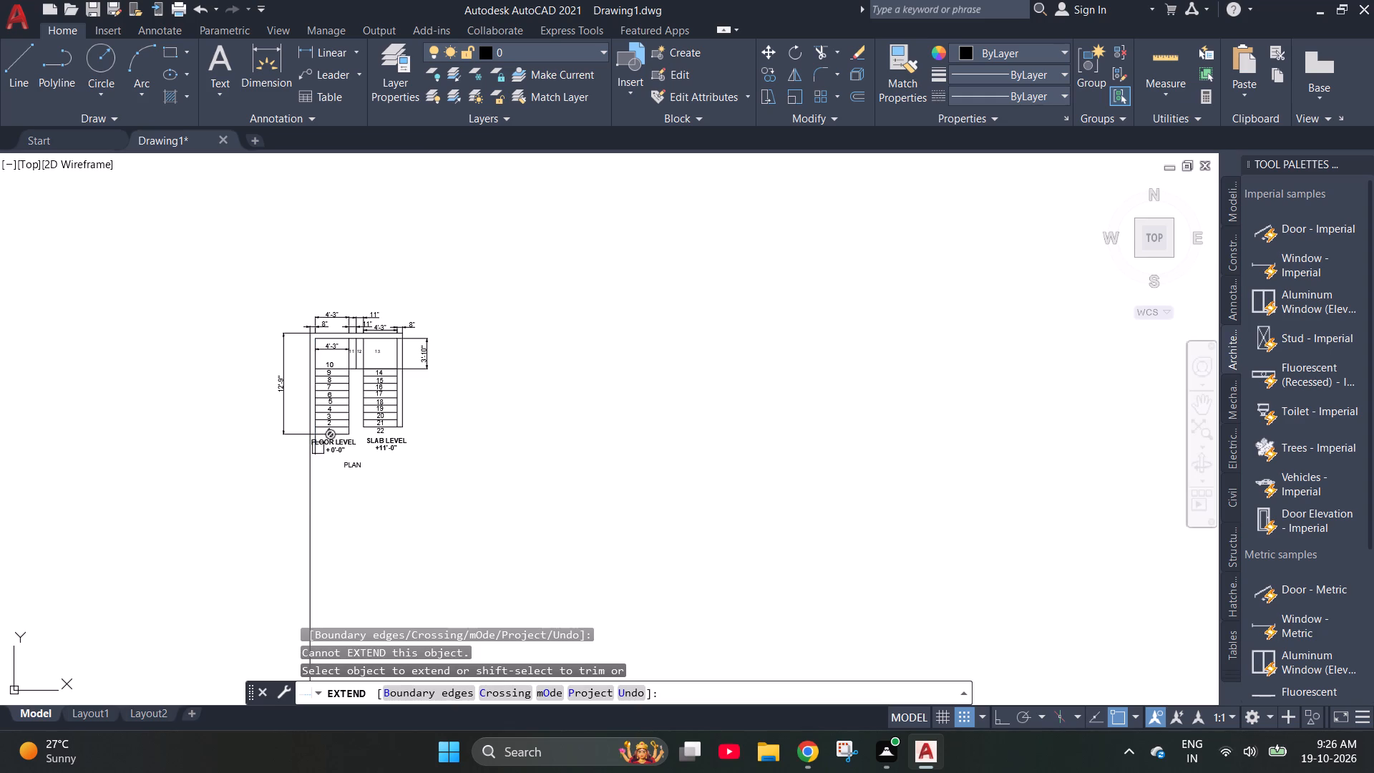
scroll(318, 448, "up", 2)
scroll(314, 460, "down", 3)
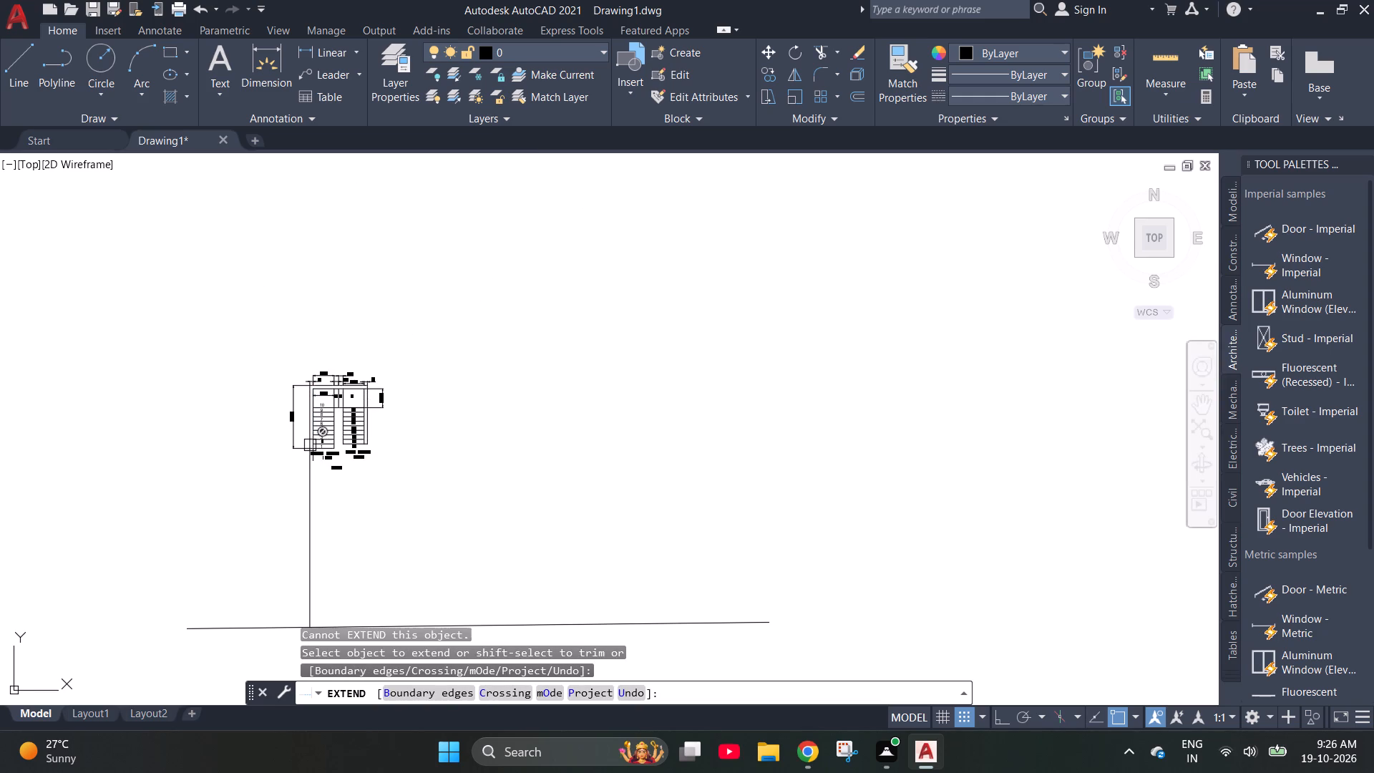
scroll(310, 445, "up", 2)
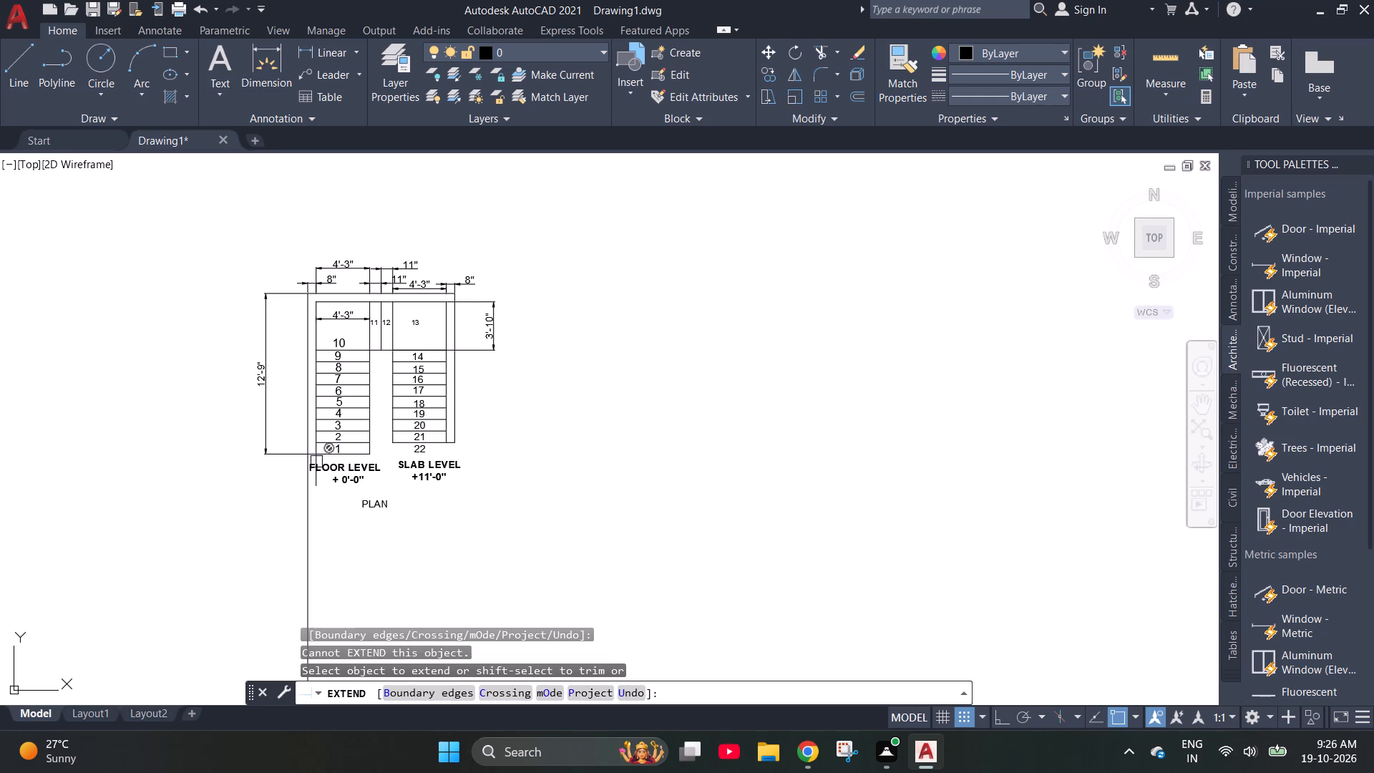
scroll(316, 479, "down", 3)
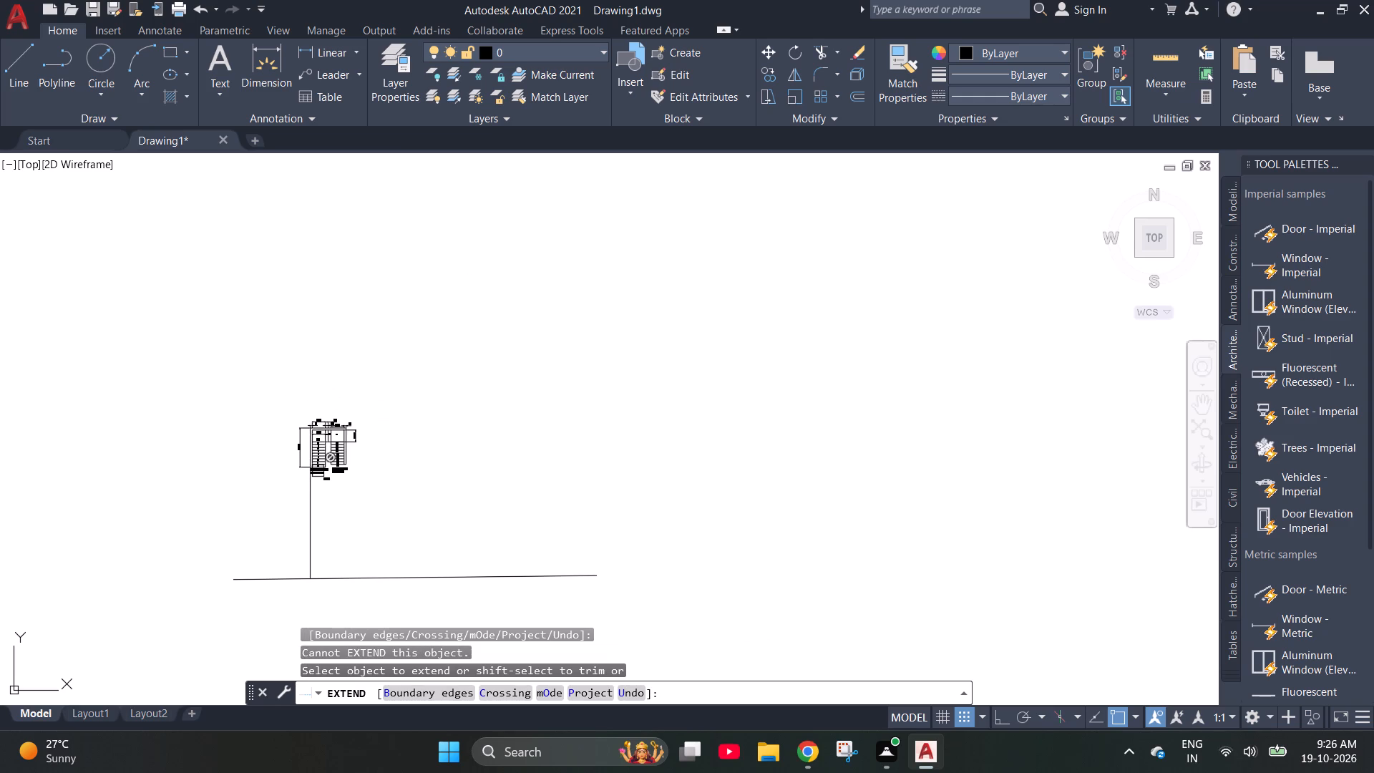
scroll(308, 462, "up", 2)
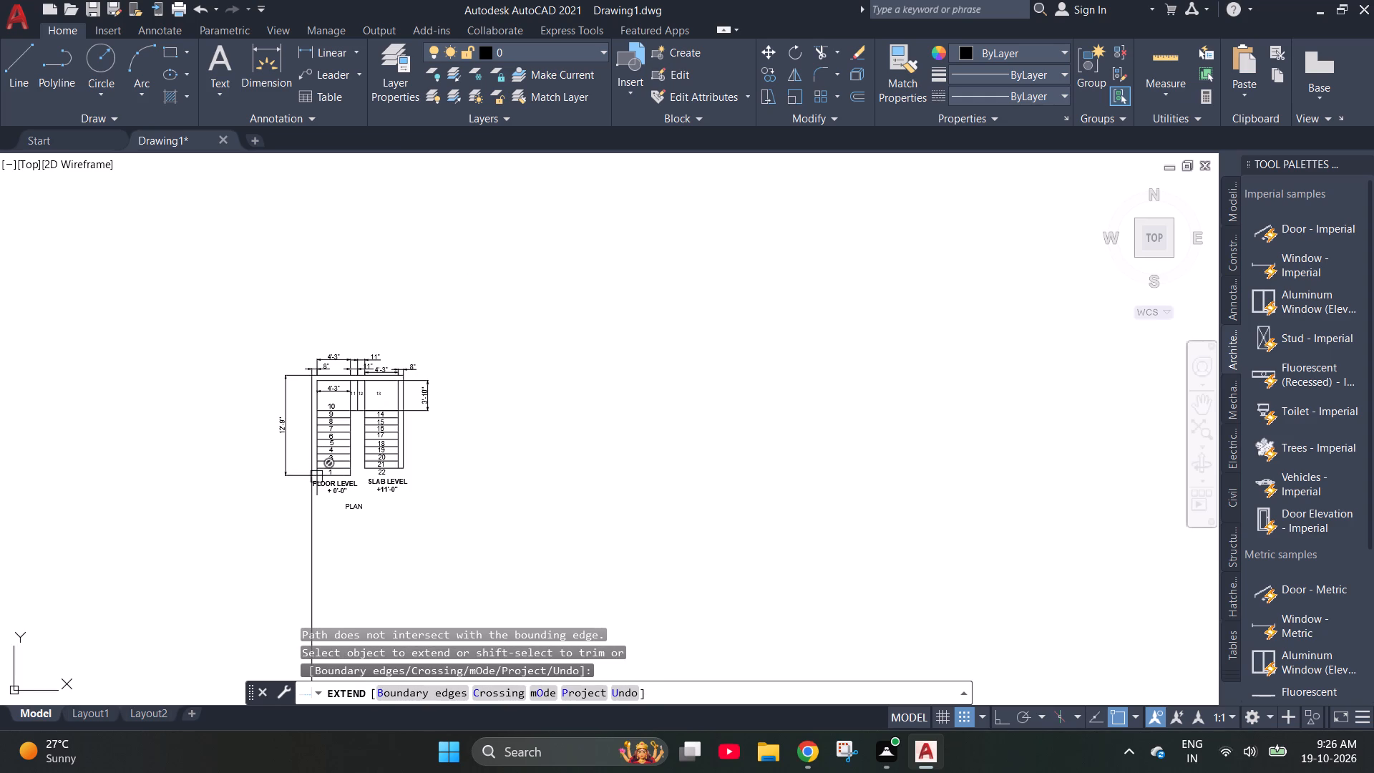
key("Escape")
Offset the left side wall's extended outer line 8" inward so the wall's inner line also reaches the long line below.
key("o")
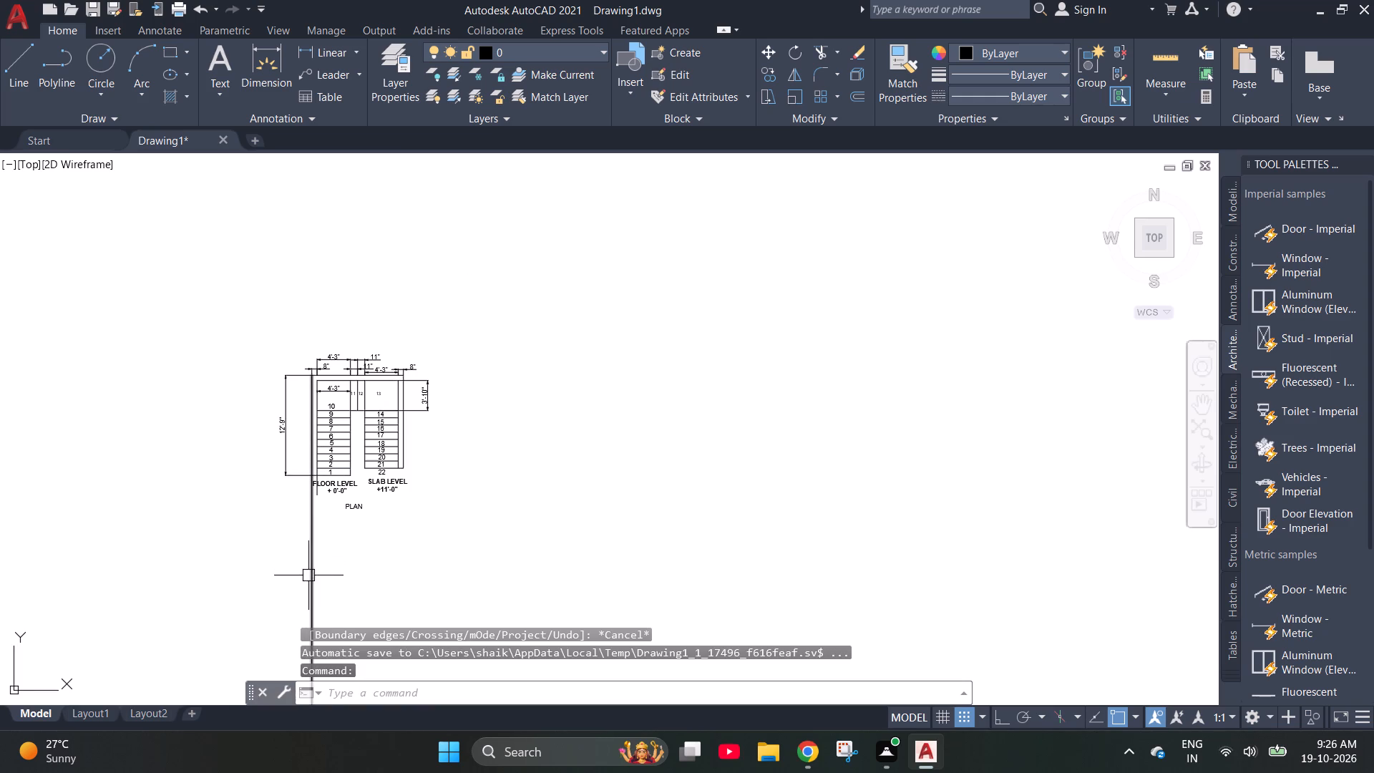
key("space")
type("8\"")
key("Return")
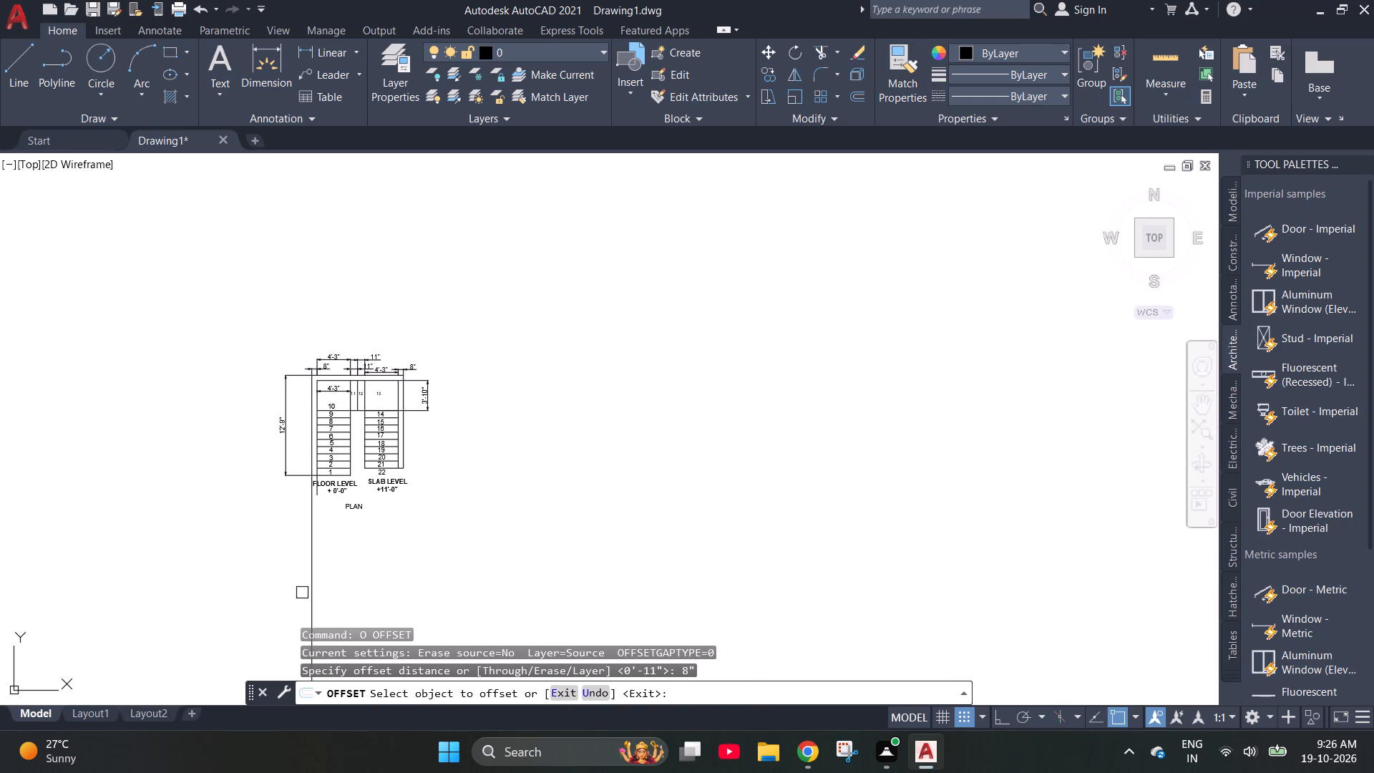
left_click(308, 590)
left_click(345, 585)
key("Escape")
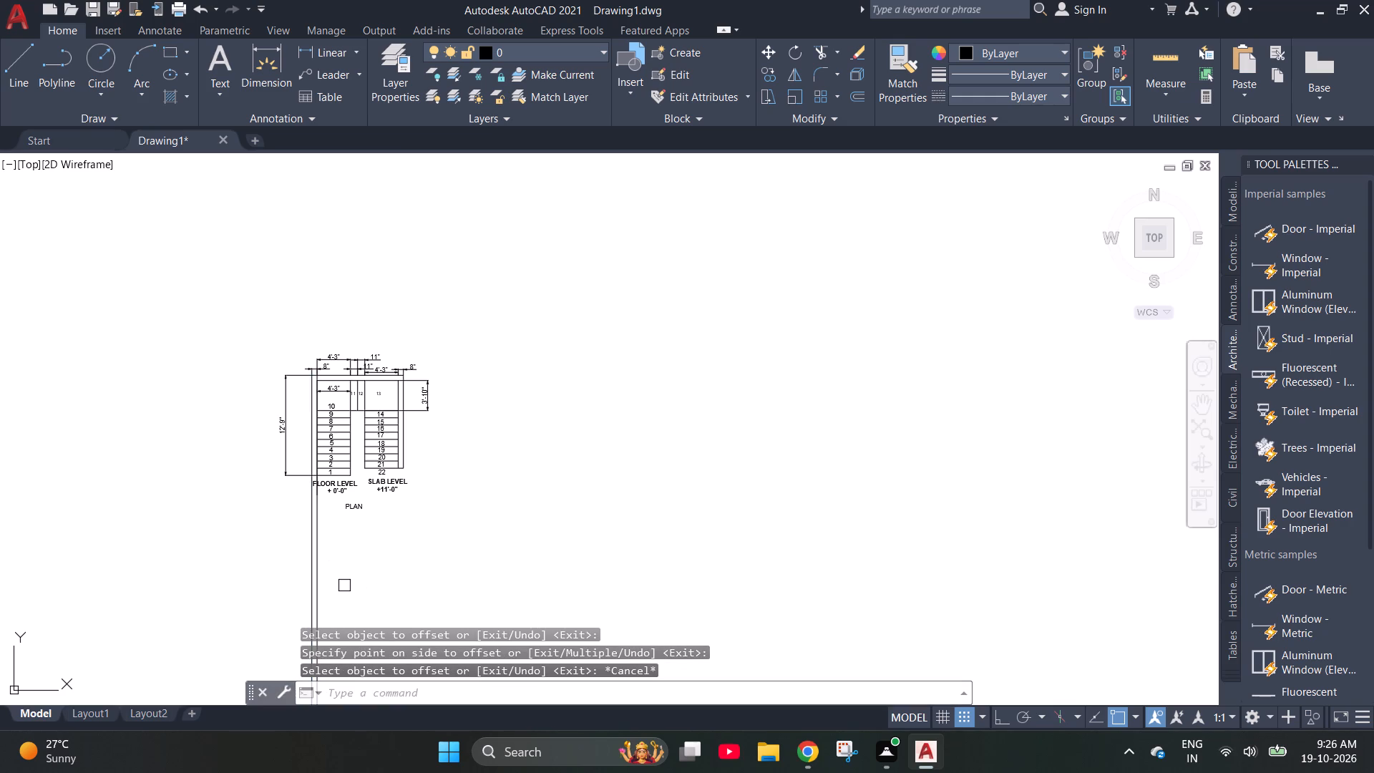
Trim the new inner wall line where it crosses the top wall, between the wall's two horizontal lines.
type("TR")
key("space")
scroll(311, 379, "up", 6)
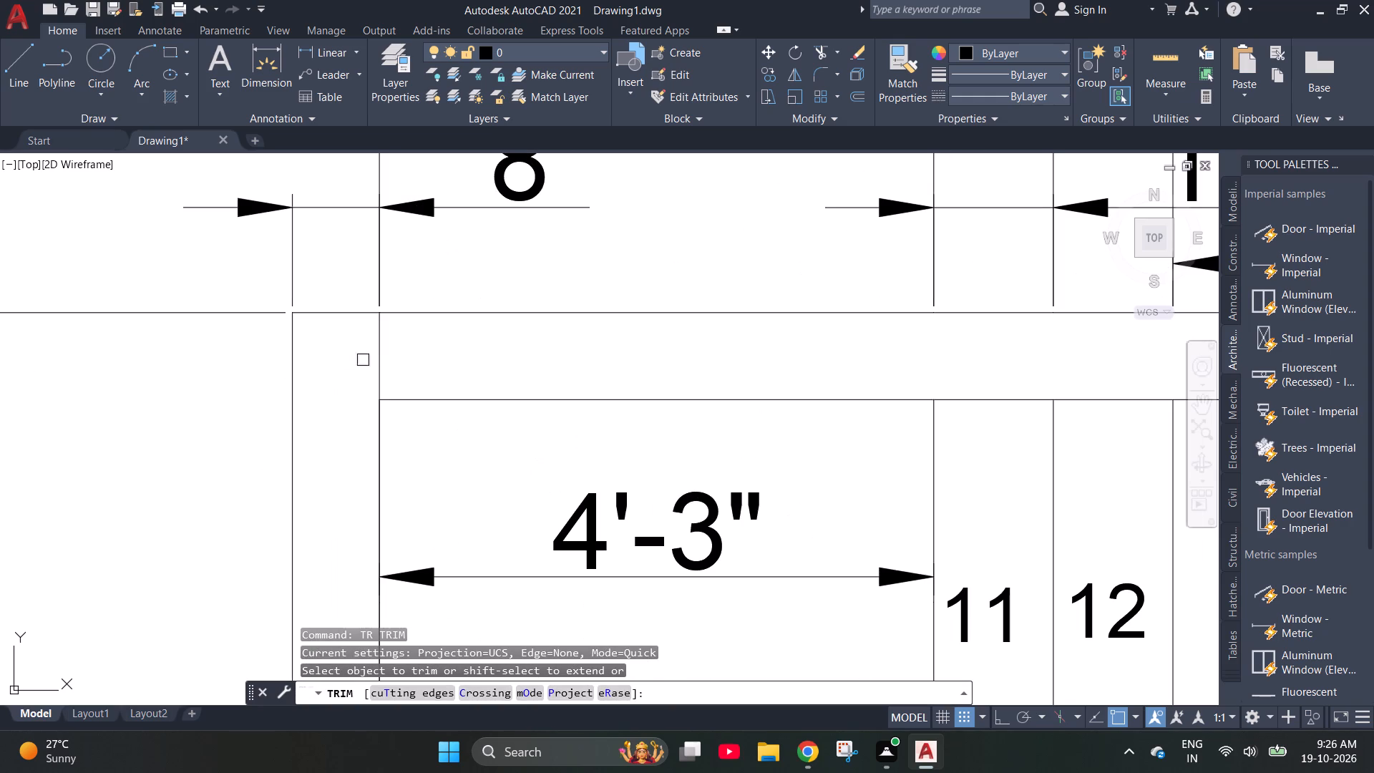
left_click(381, 354)
scroll(271, 351, "down", 6)
scroll(270, 496, "up", 3)
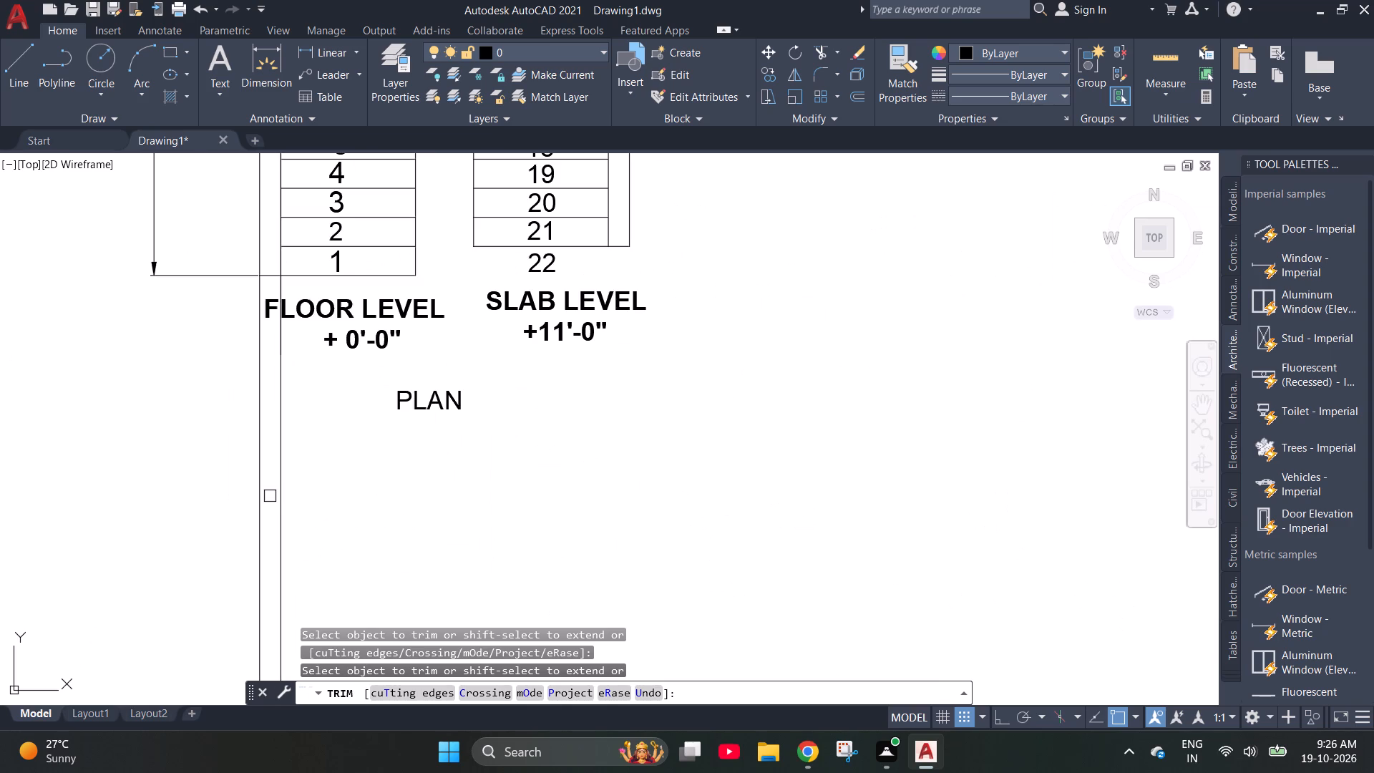
scroll(282, 531, "down", 4)
scroll(157, 528, "down", 1)
scroll(211, 636, "up", 3)
key("Escape")
scroll(275, 623, "down", 1)
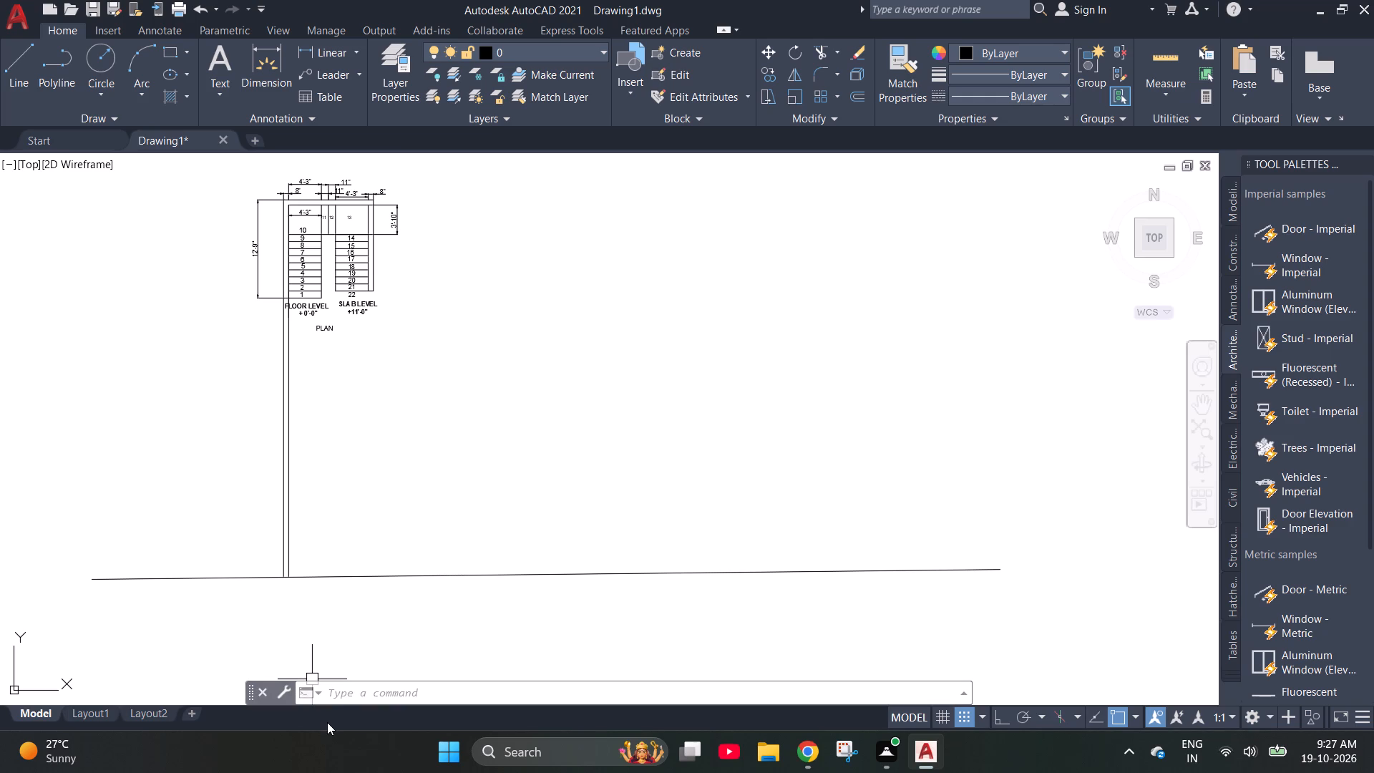
key("Escape")
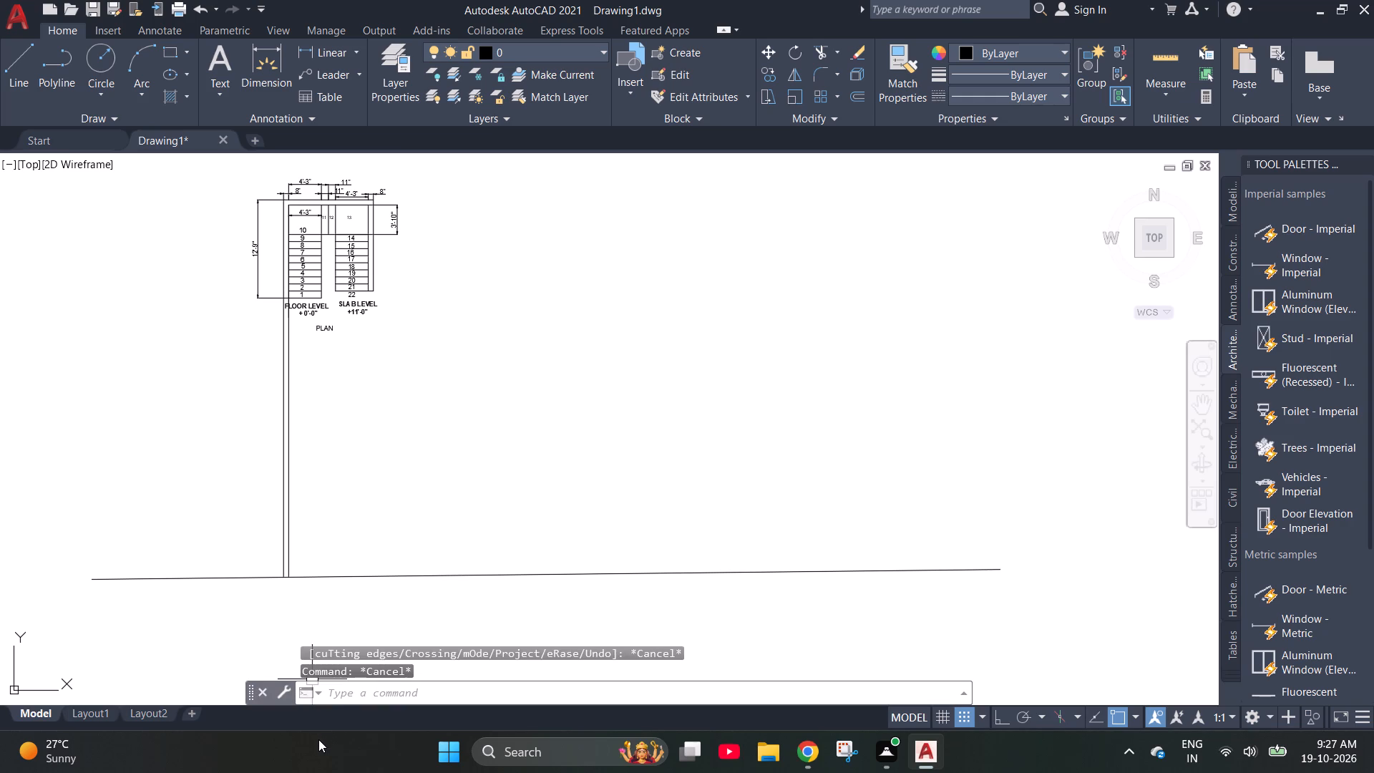
Offset the long, nearly horizontal line below the plan 5' upward.
key("o")
key("Return")
type("5'")
key("Return")
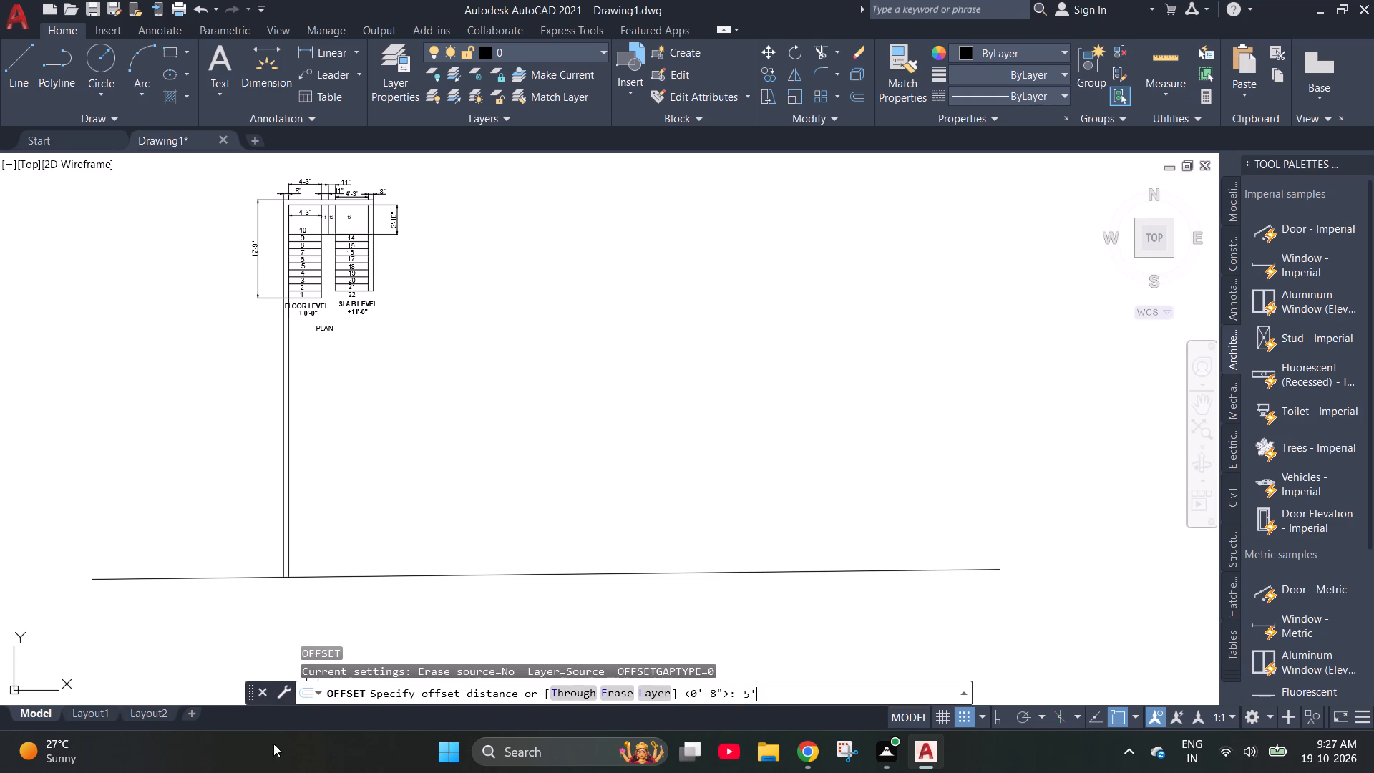
left_click(327, 580)
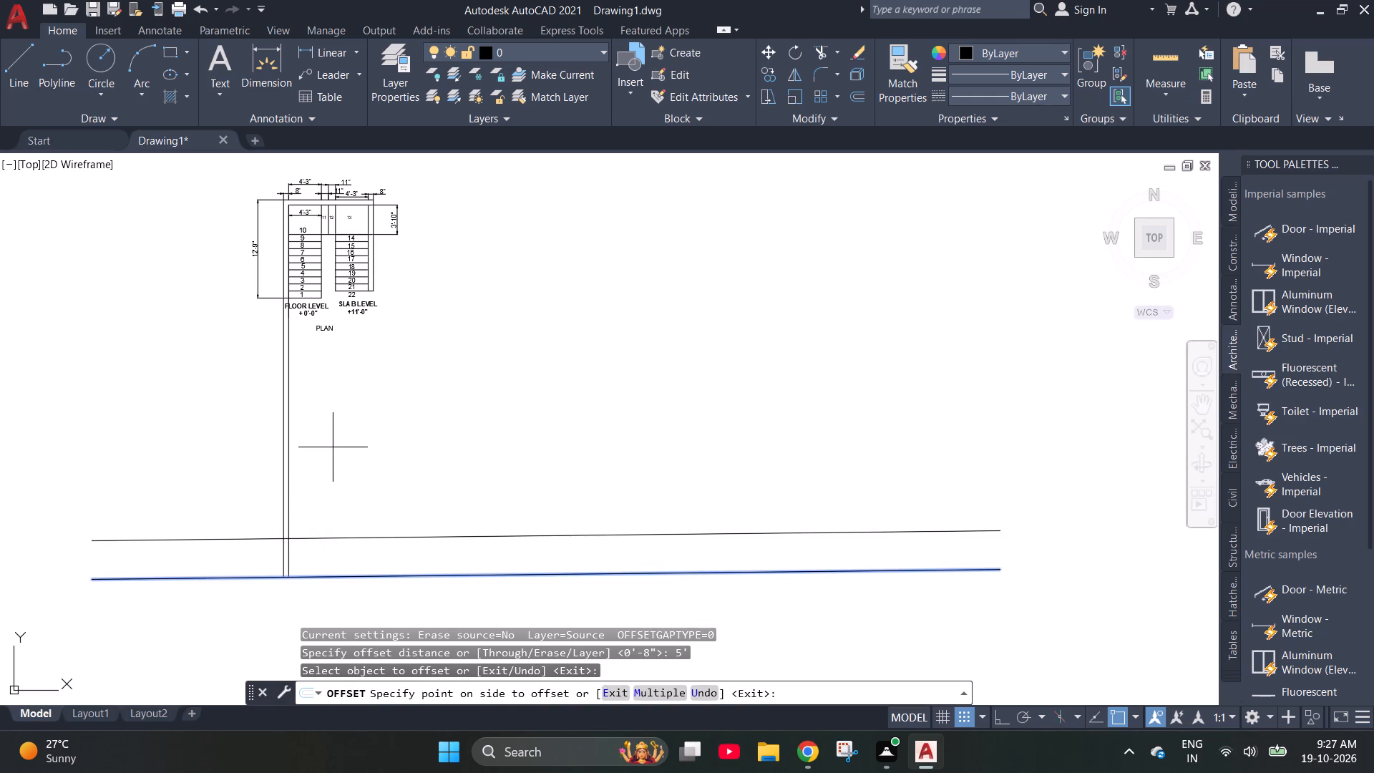
left_click(335, 470)
scroll(278, 580, "up", 4)
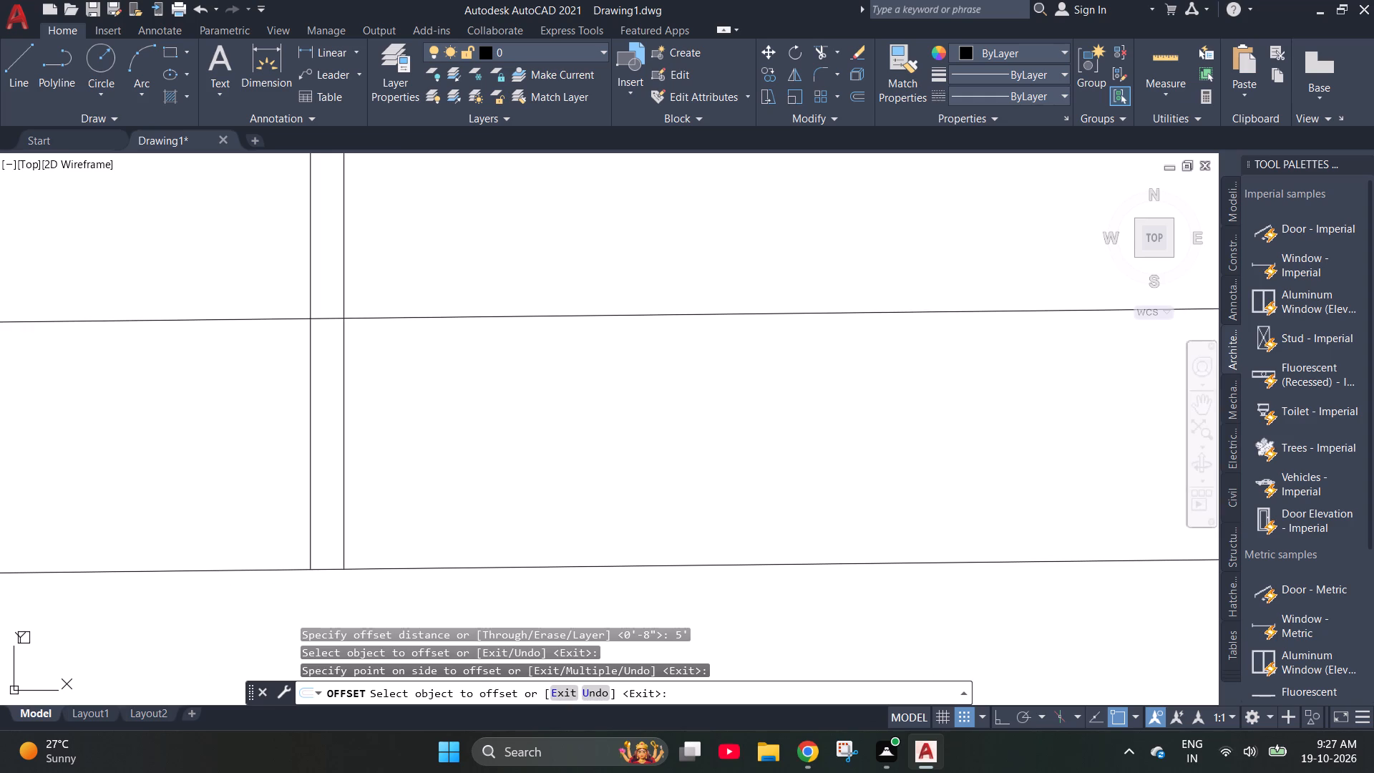
scroll(103, 480, "down", 2)
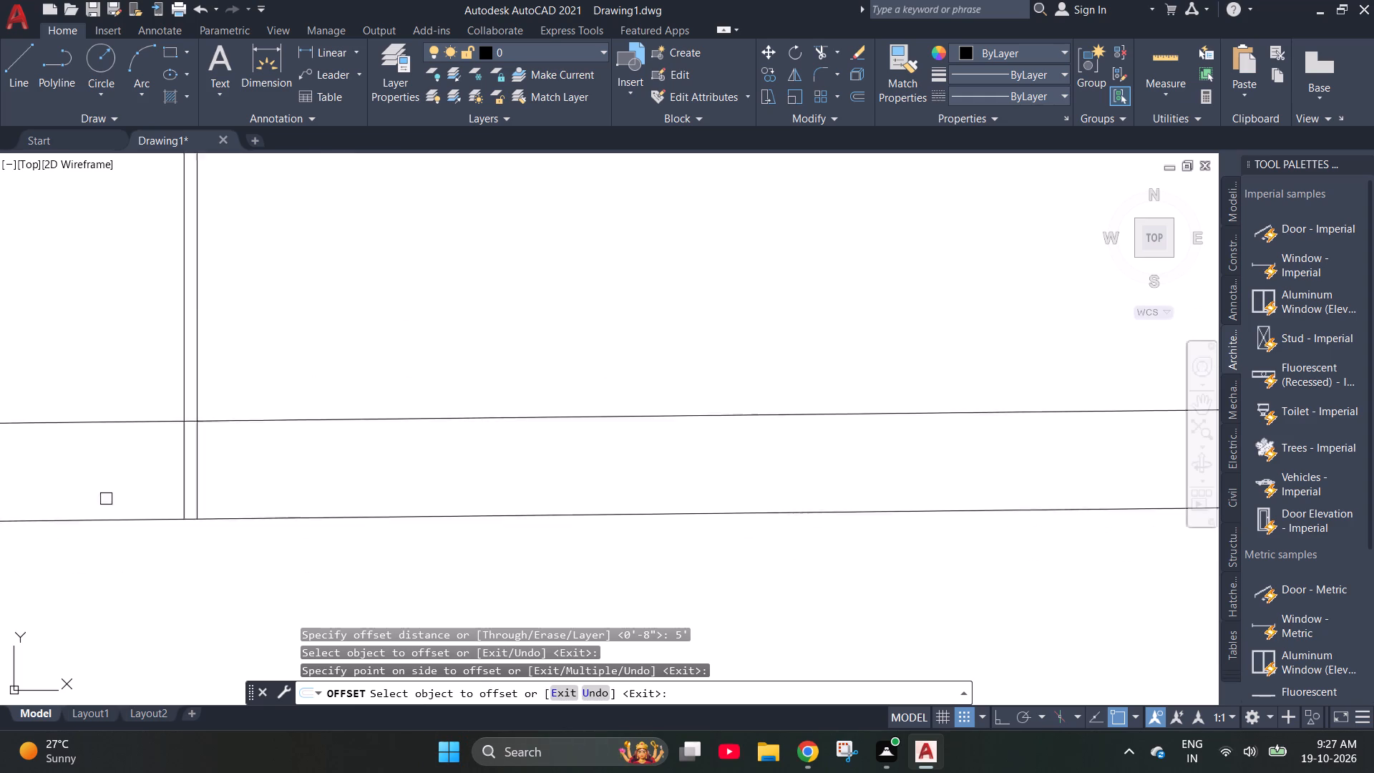
scroll(106, 499, "down", 1)
scroll(157, 574, "down", 1)
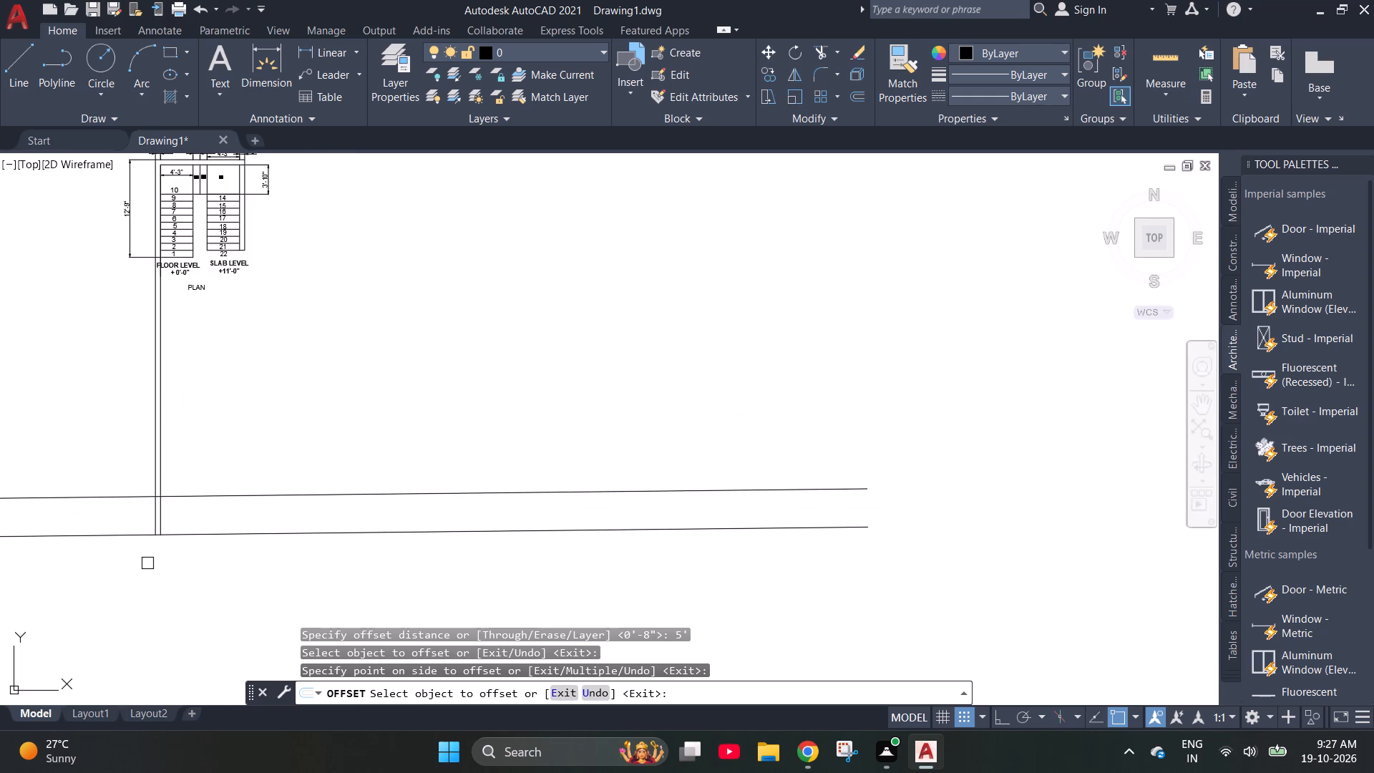
scroll(147, 563, "down", 1)
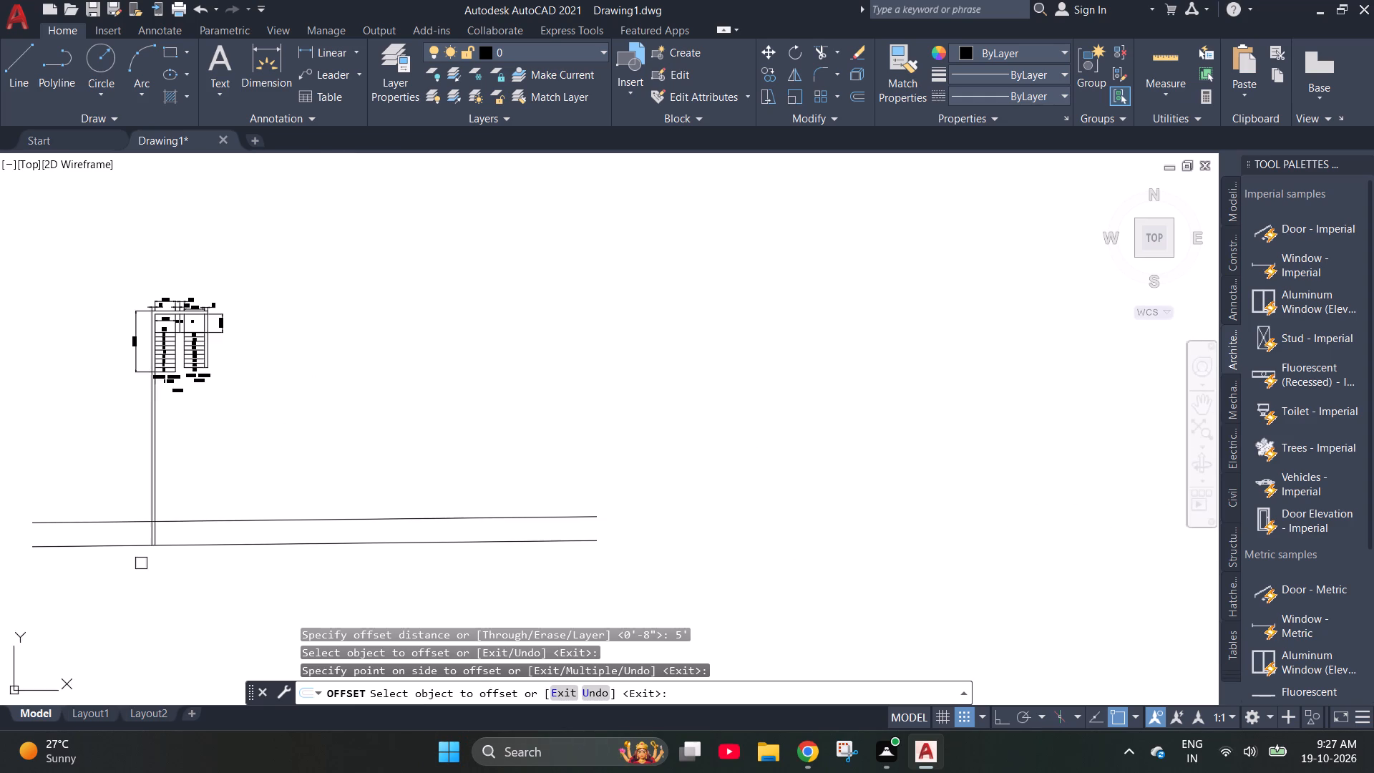
scroll(141, 563, "down", 1)
scroll(143, 435, "up", 4)
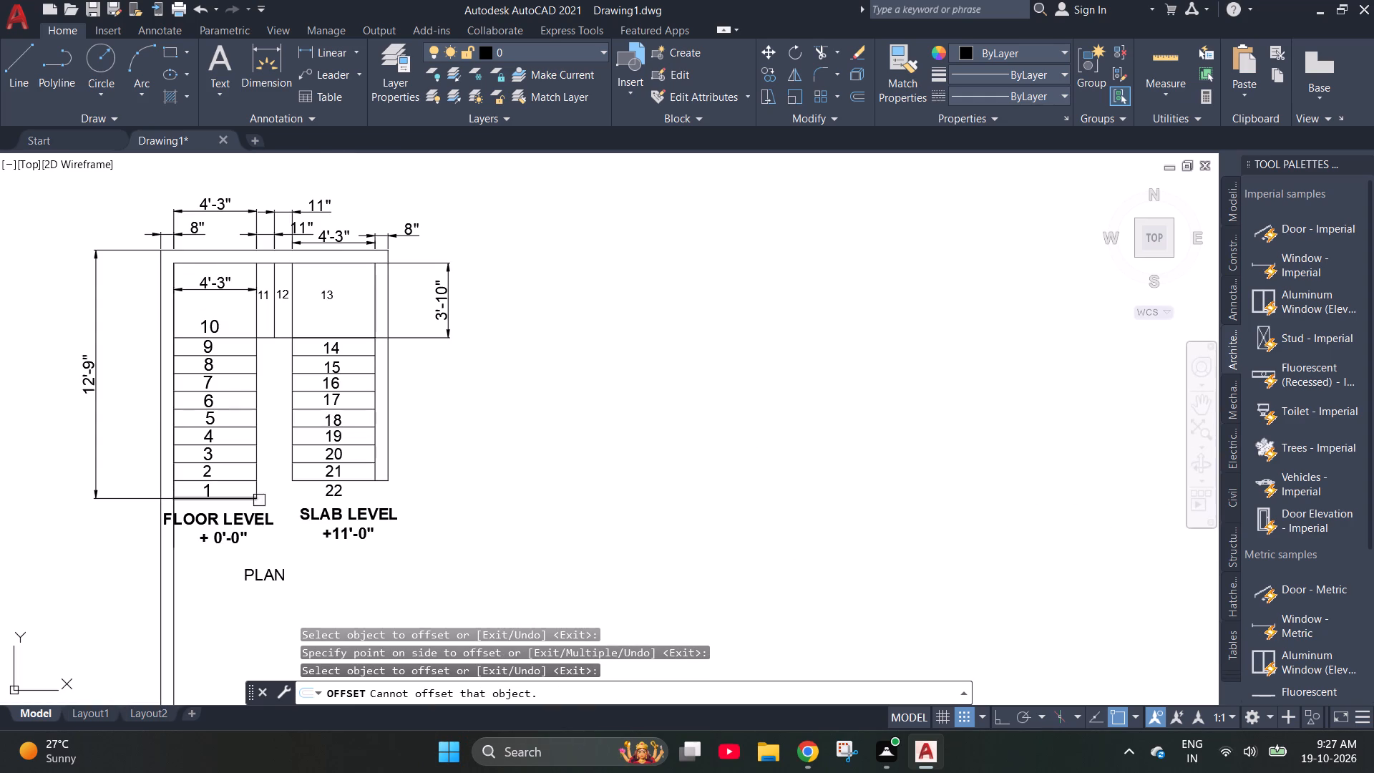
key("Escape")
key("Escape")
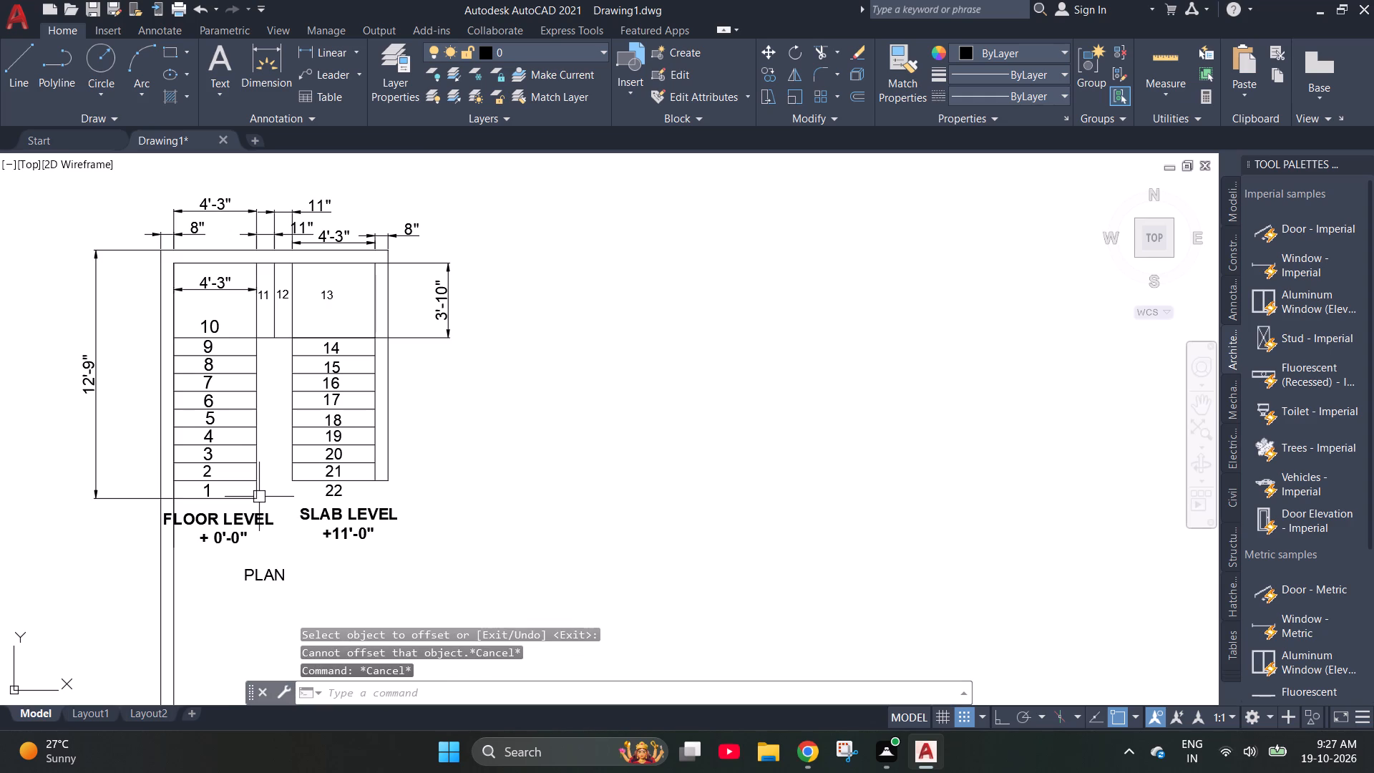
Offset the left side wall's inner line 4'3" toward the stairs to project the left flight's other edge downward.
key("o")
key("Return")
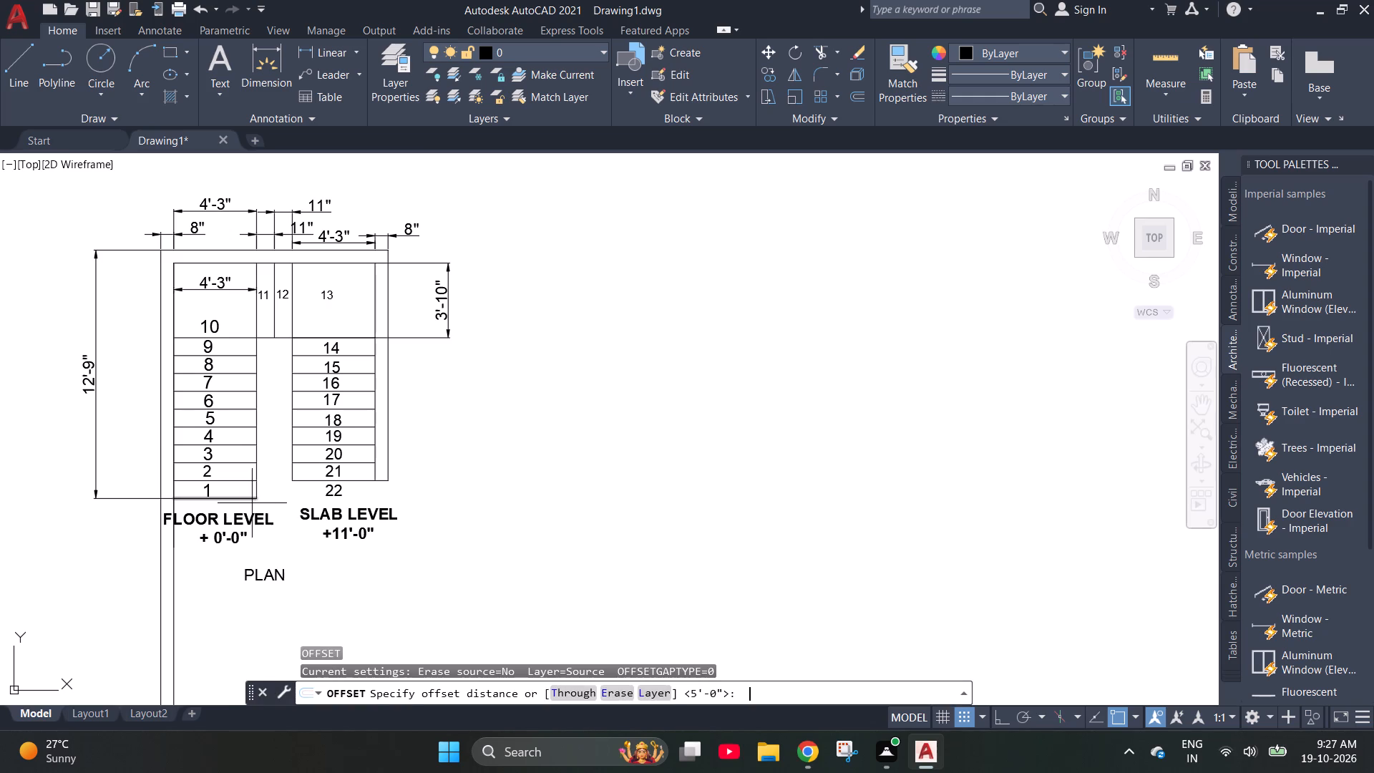
type("4'")
type("3\"")
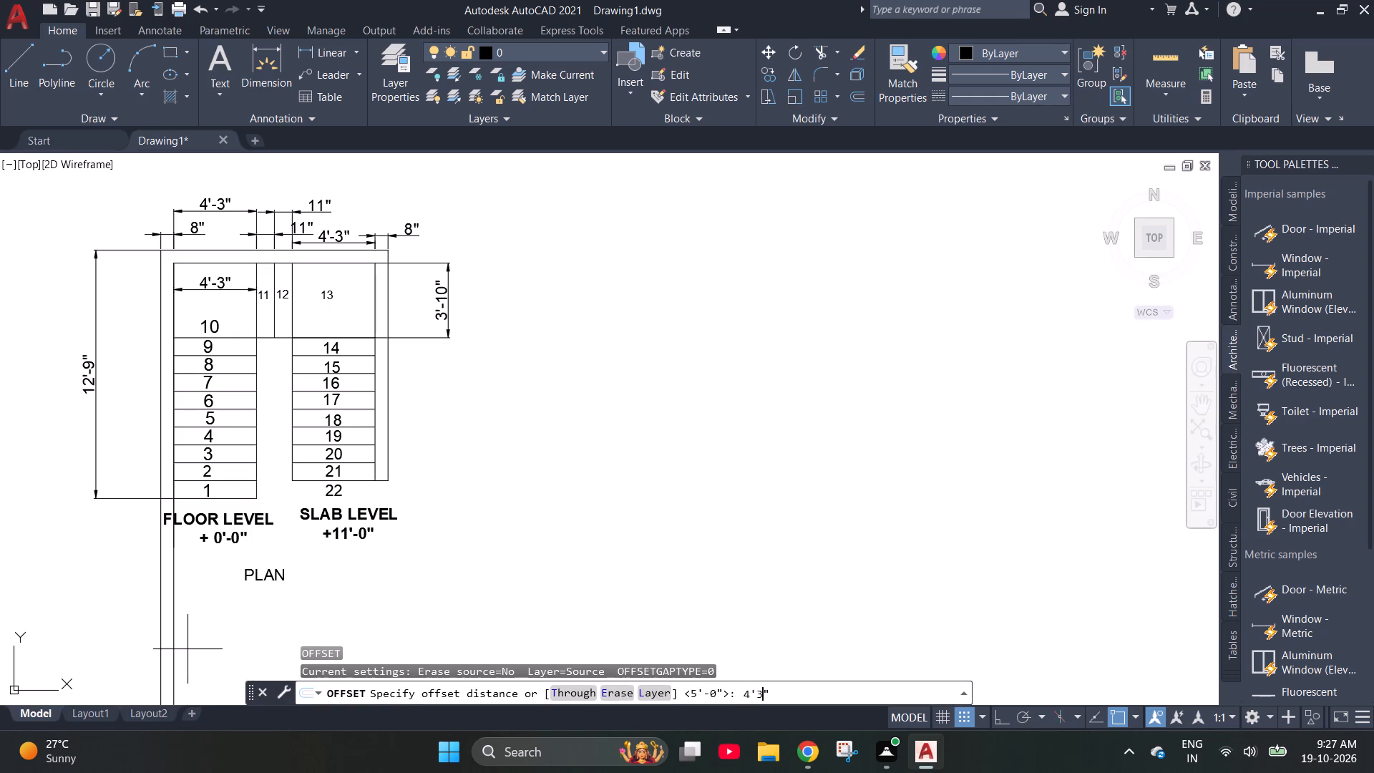
key("Return")
left_click(175, 636)
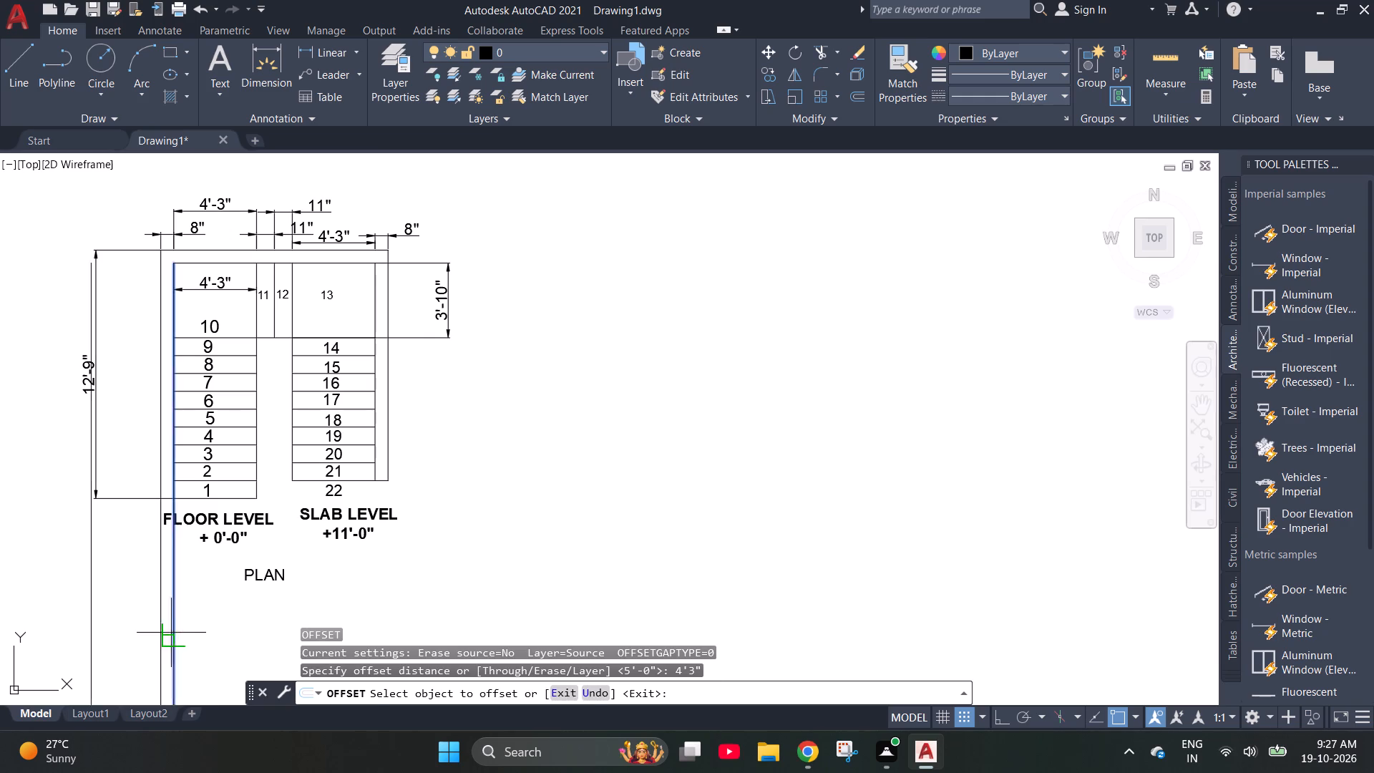
left_click(242, 641)
key("Escape")
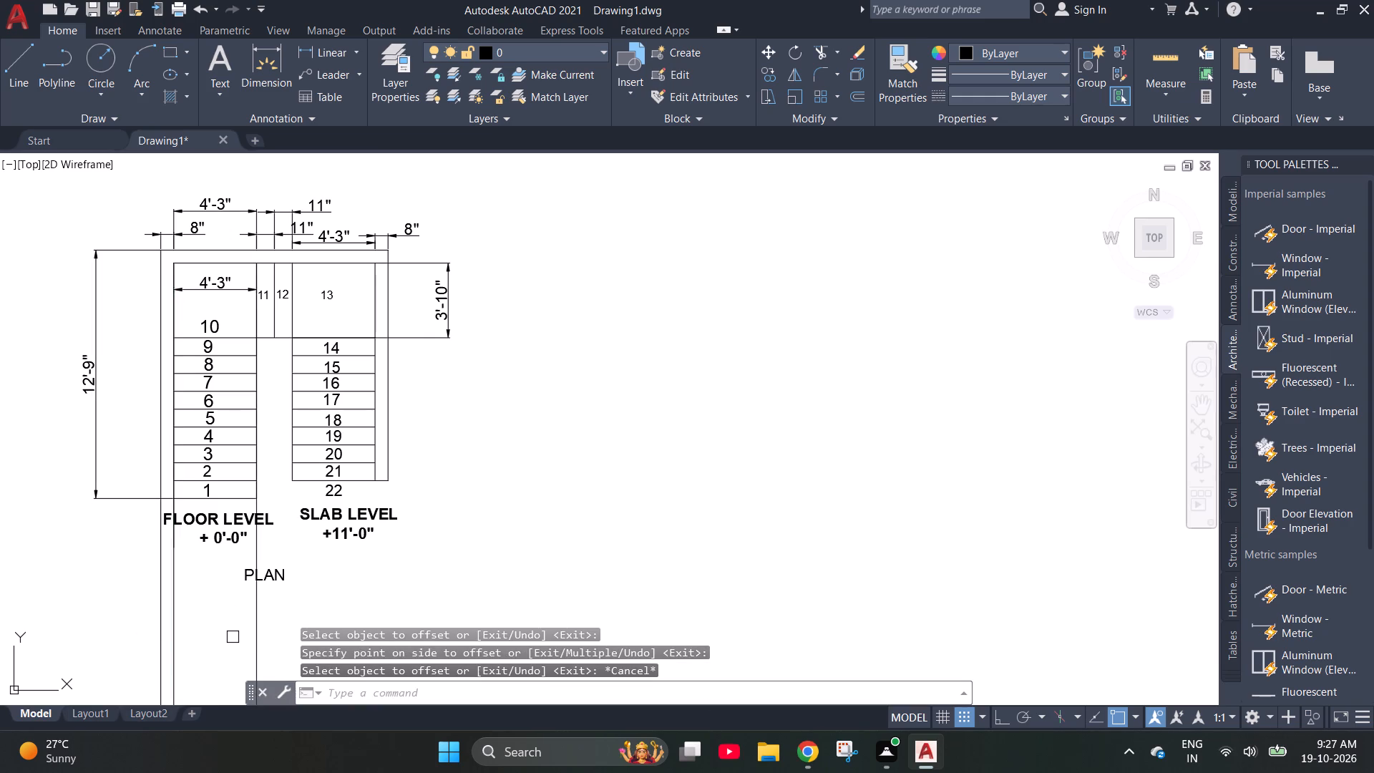
Draw a horizontal line just below the "PLAN" title from the outer wall line to past the right flight, with Snap off and Ortho on.
type("TR")
key("Escape")
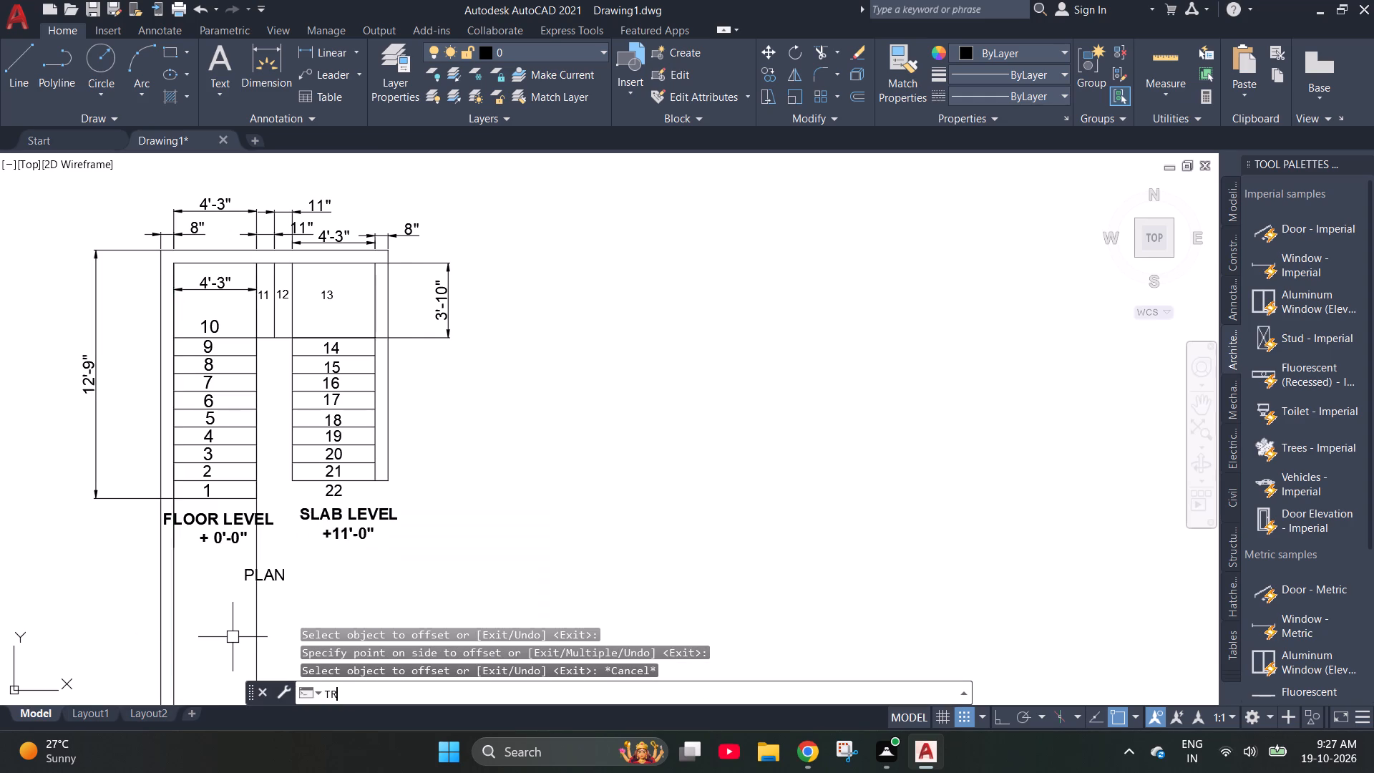
key("l")
key("Return")
scroll(186, 447, "down", 1)
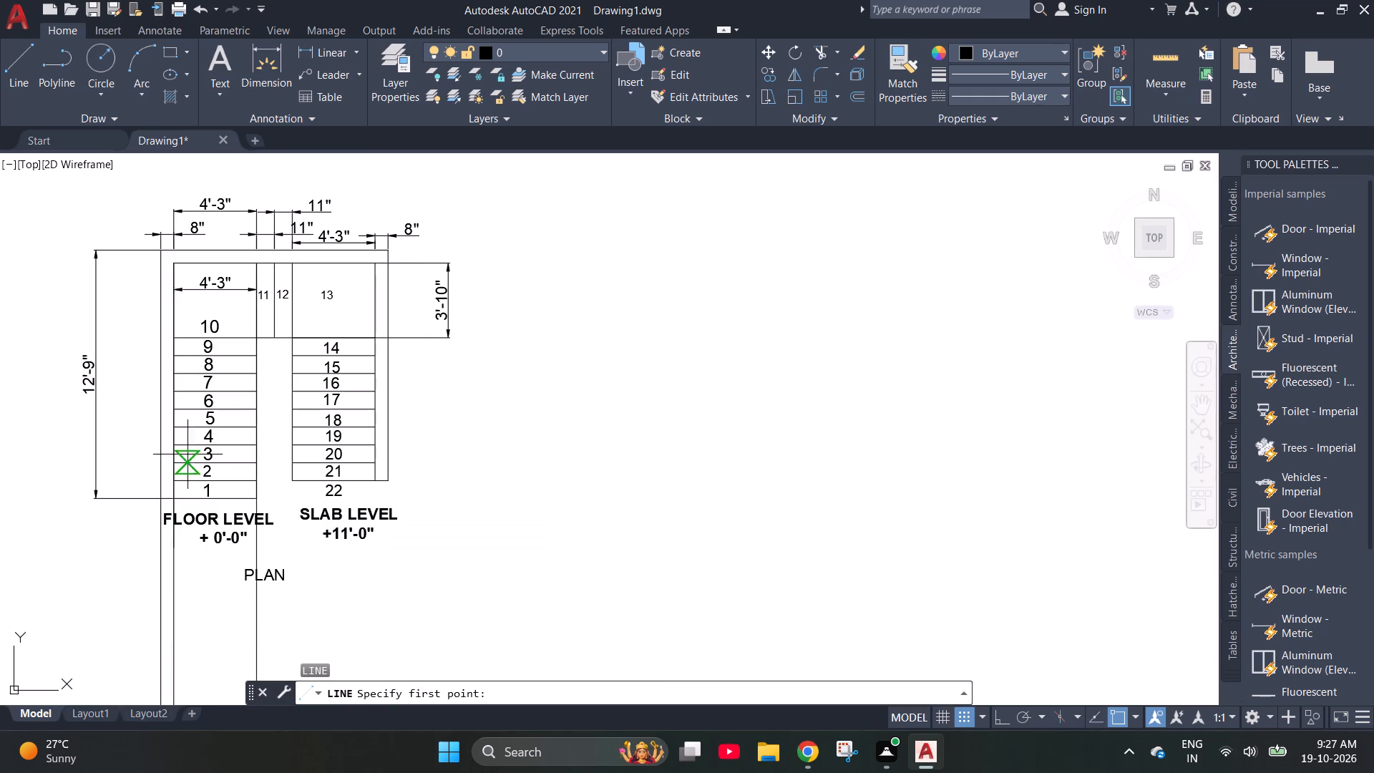
scroll(165, 570, "up", 4)
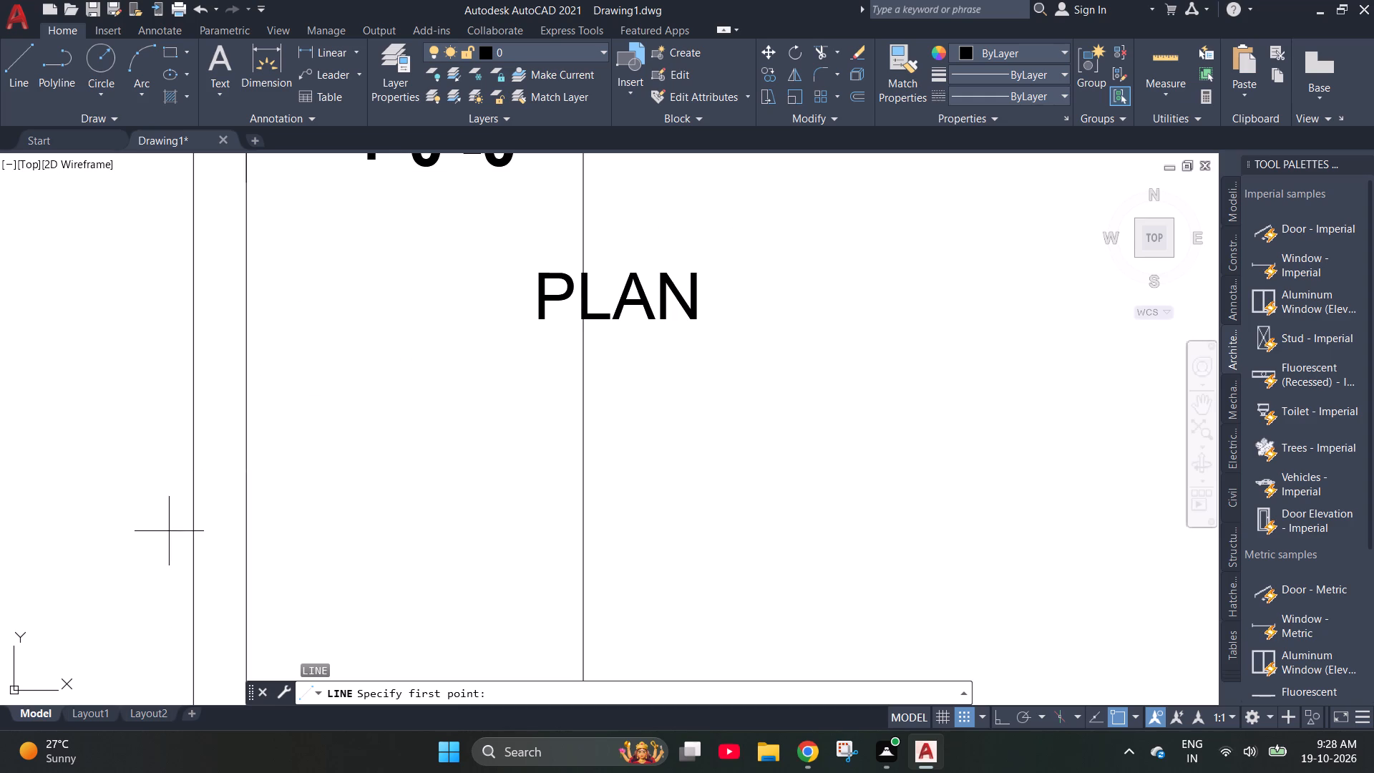
key("F9")
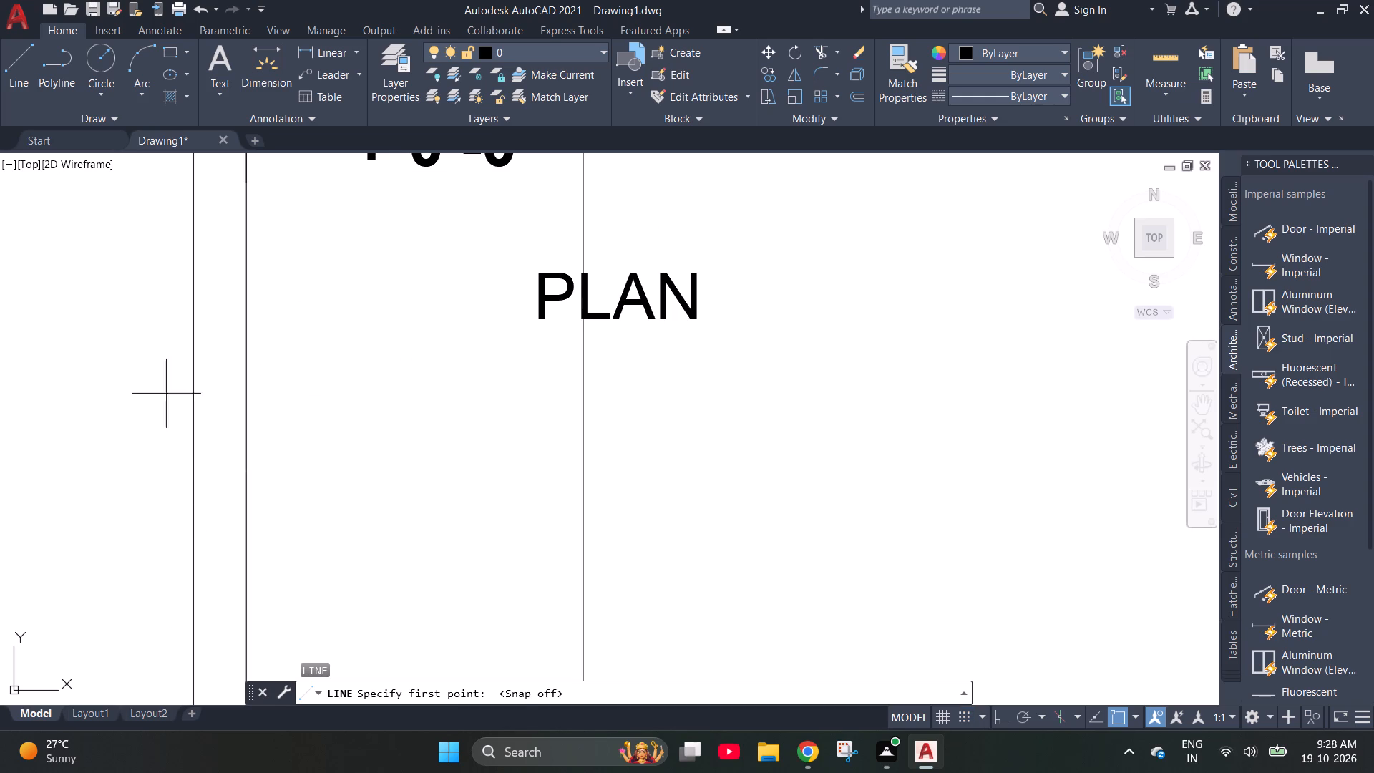
left_click(193, 460)
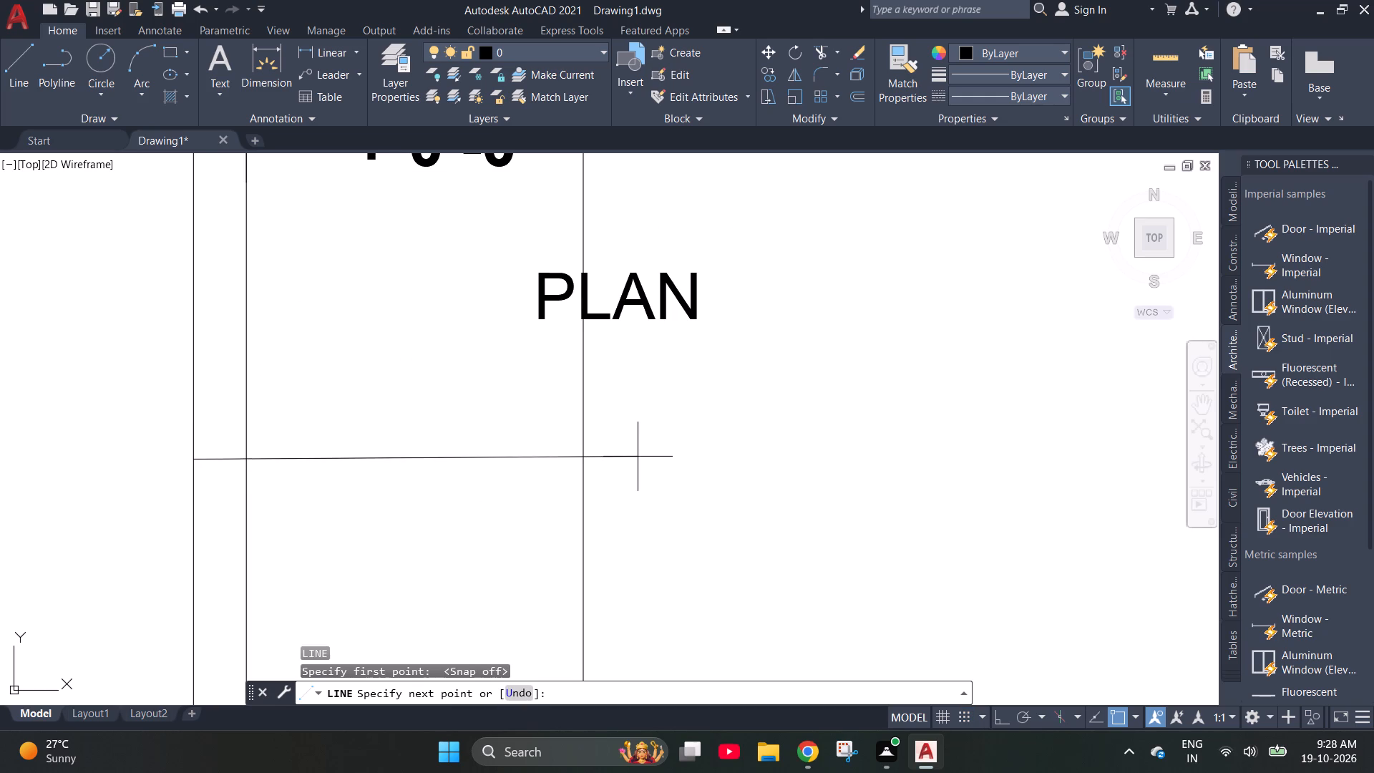
key("F8")
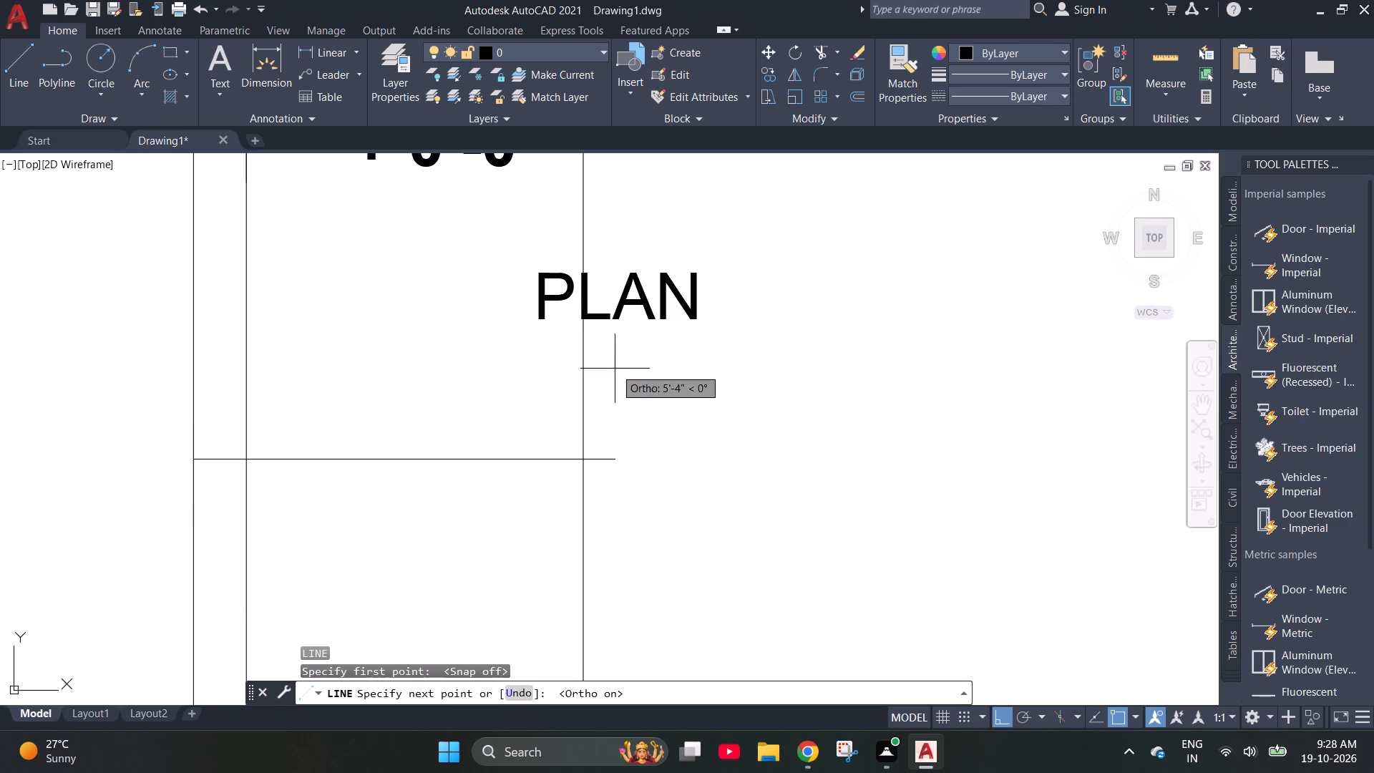
scroll(493, 455, "down", 1)
scroll(431, 402, "down", 2)
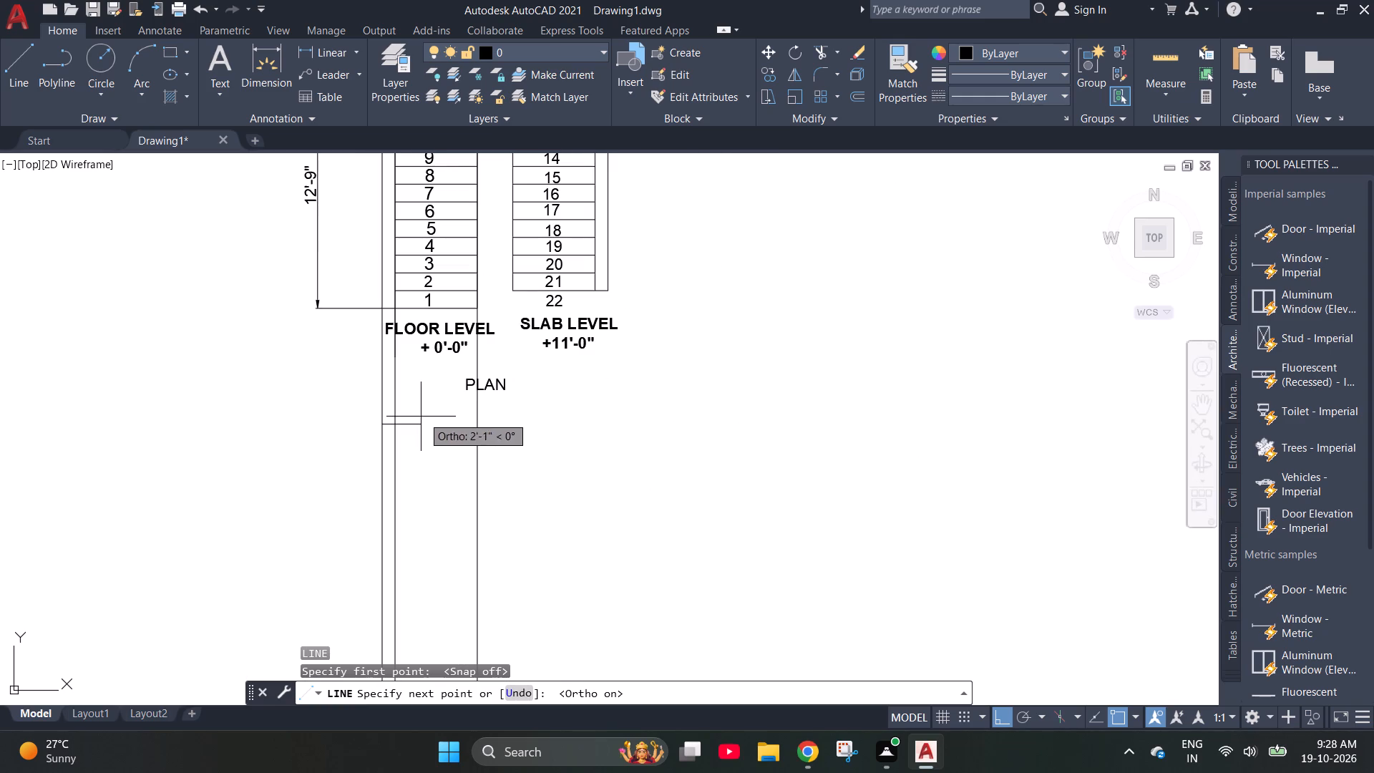
left_click(670, 422)
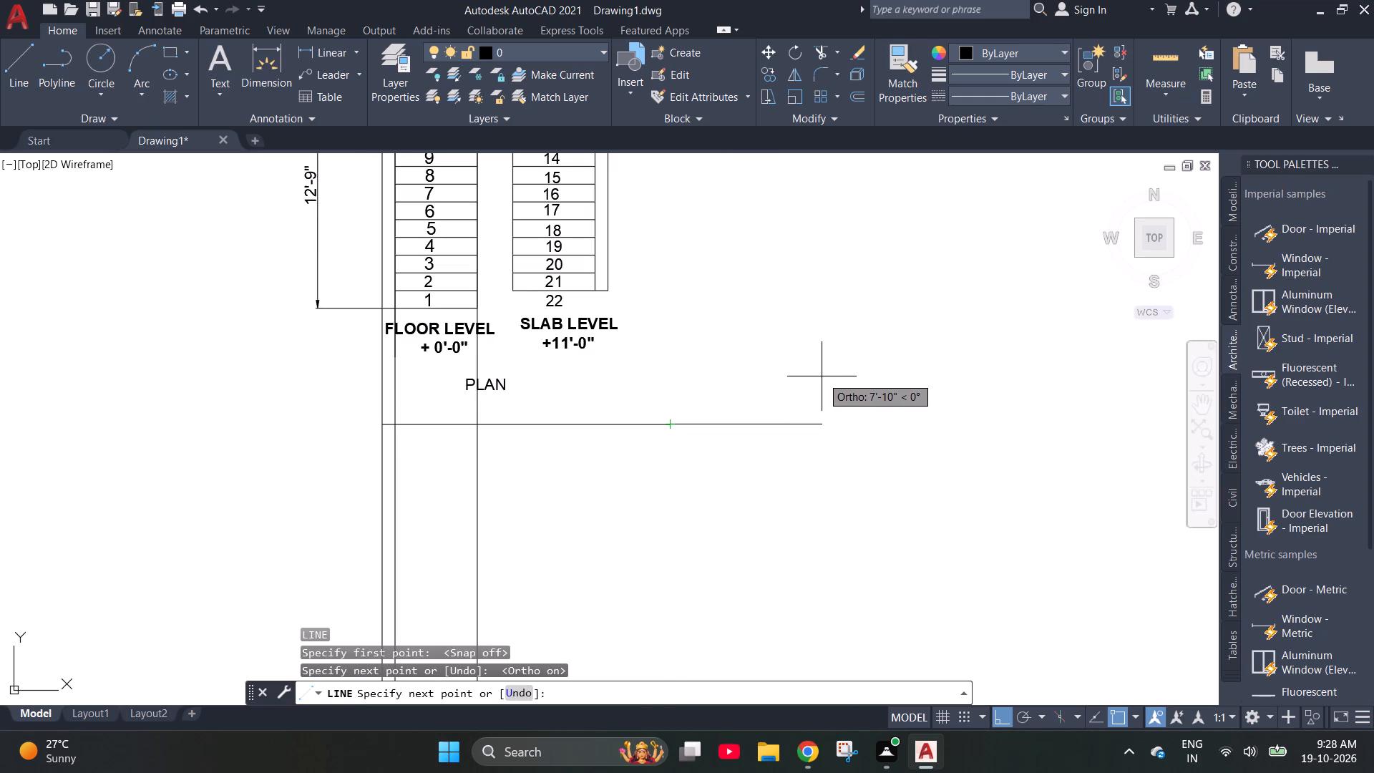
key("Escape")
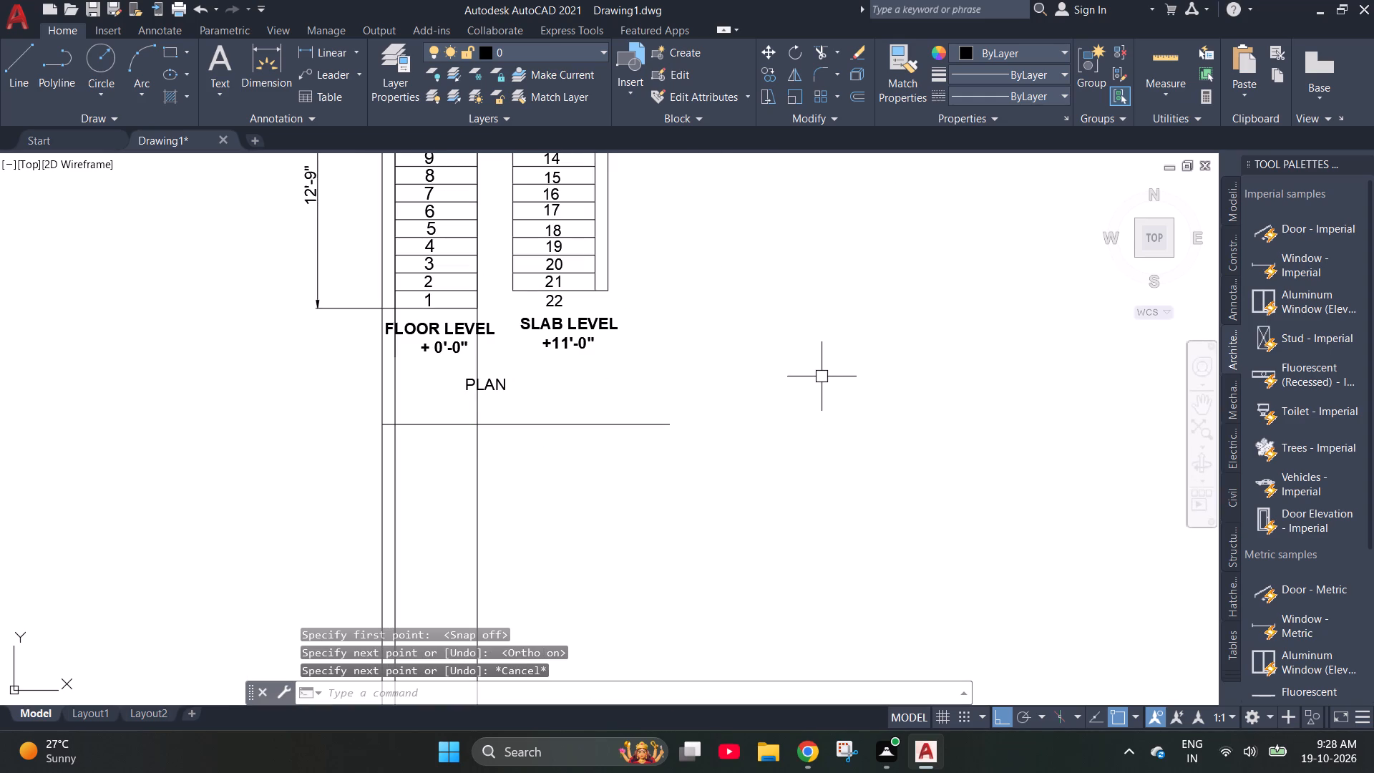
Trim away the three vertical projection lines between the bottom of step 1 and the horizontal line below the "PLAN" title.
left_click(472, 360)
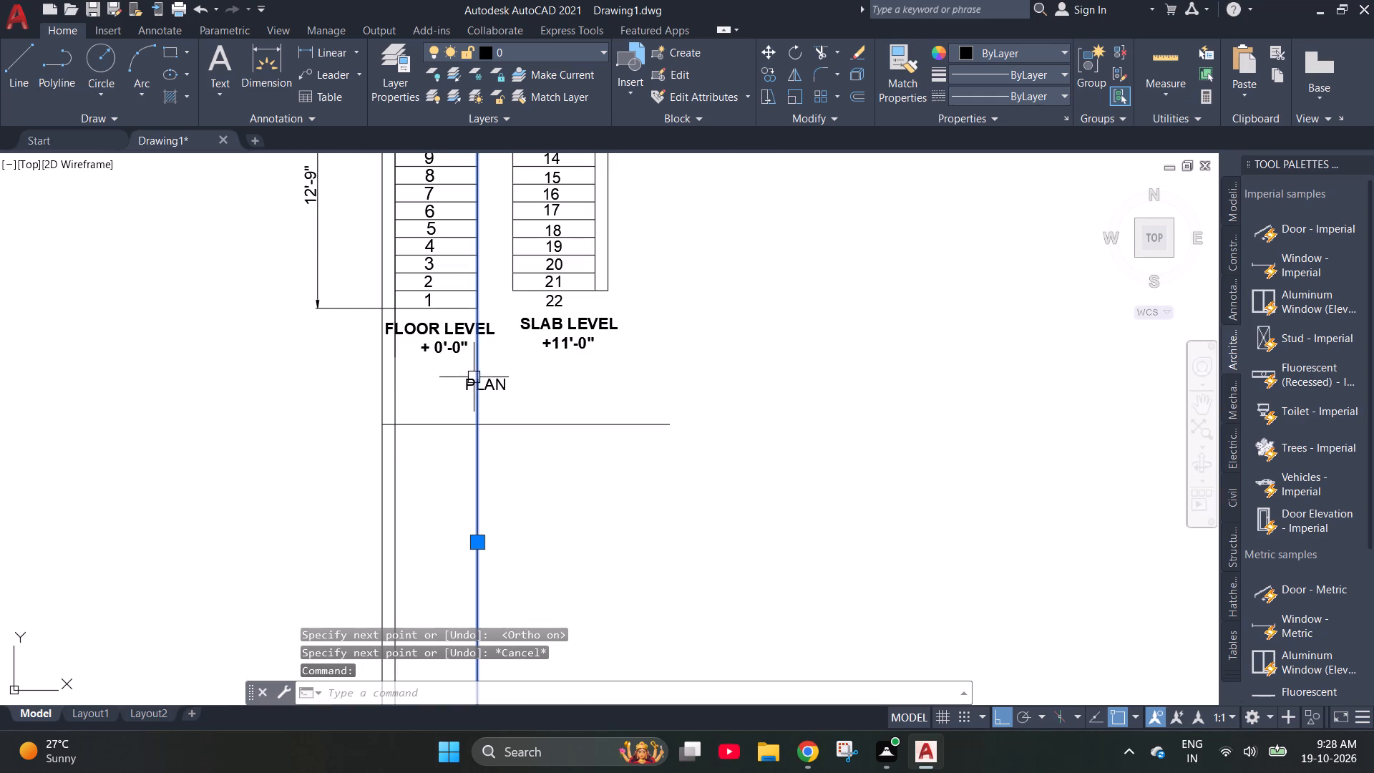
key("Escape")
type("TR")
key("space")
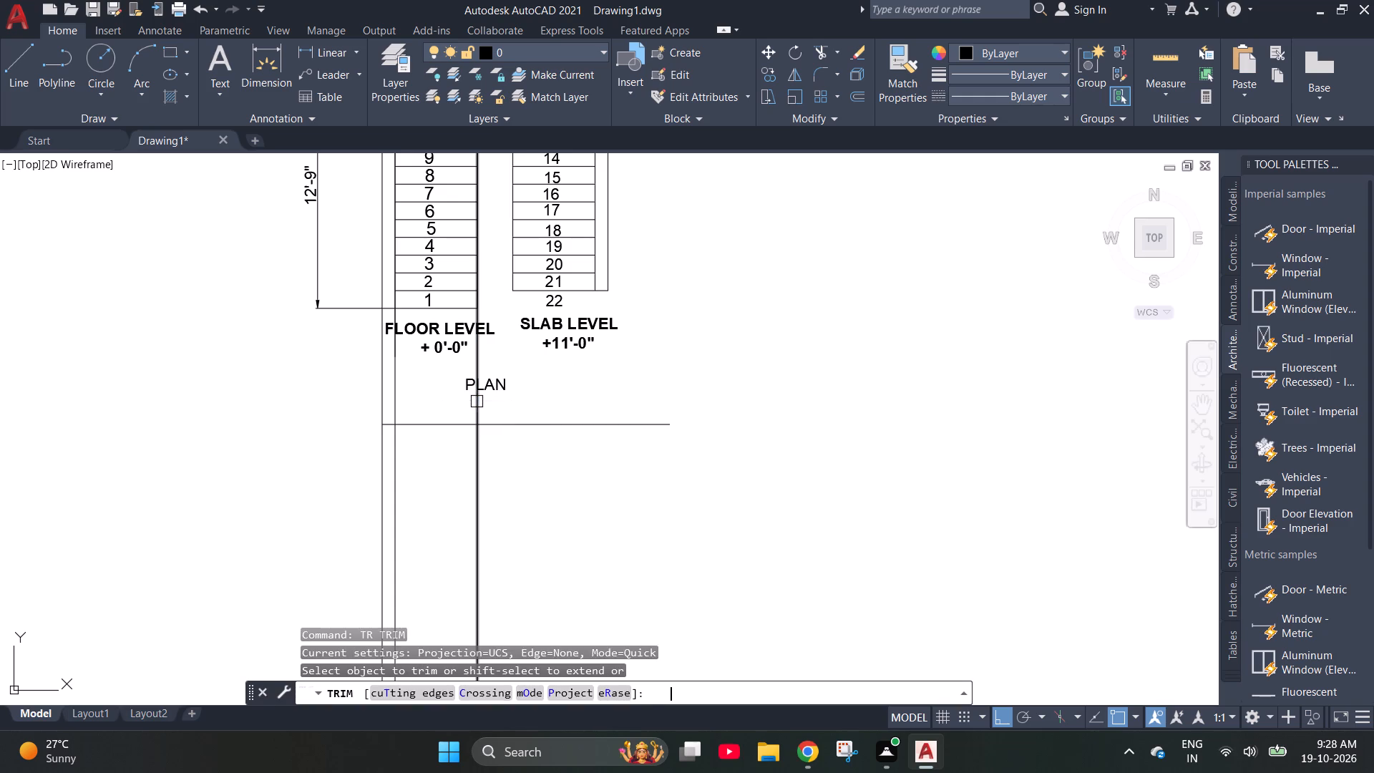
left_click(474, 368)
left_click(474, 408)
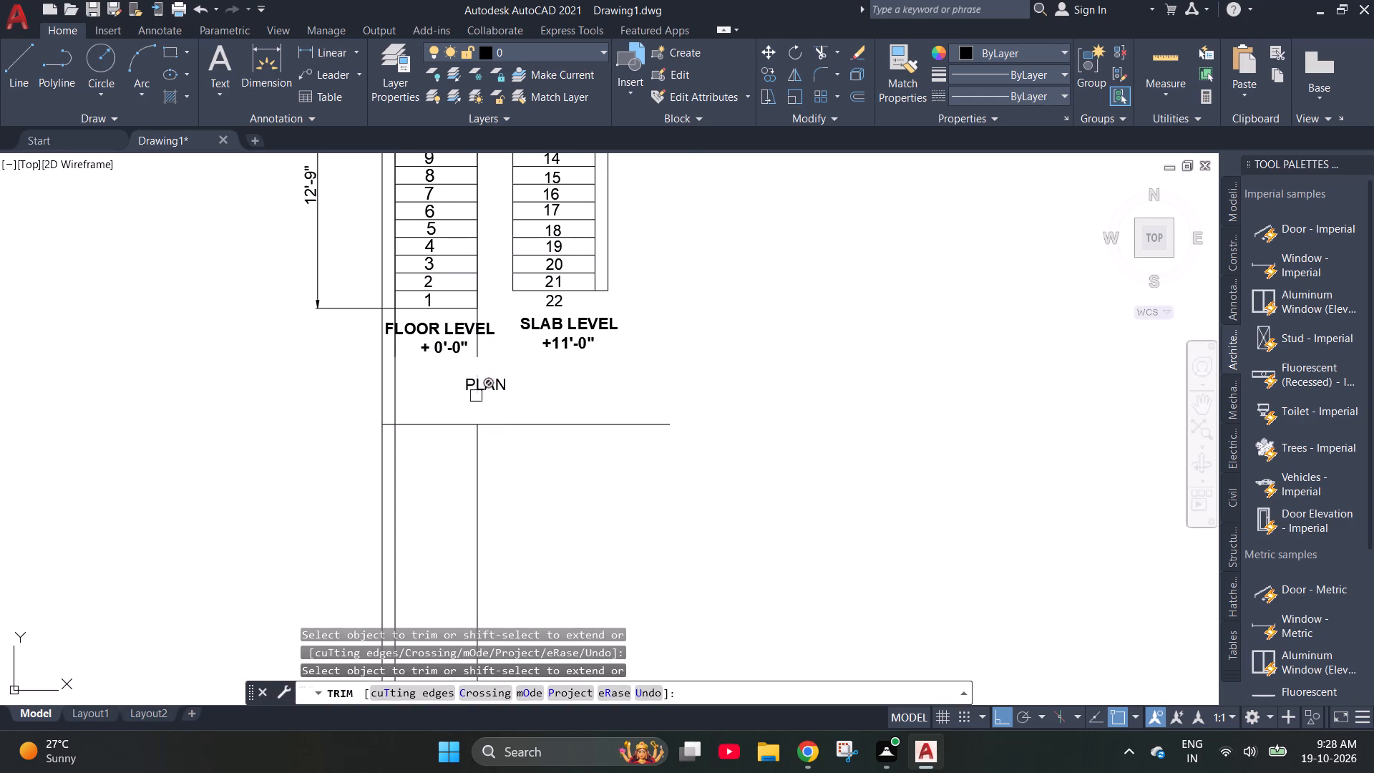
scroll(476, 396, "up", 4)
left_click(475, 374)
scroll(536, 542, "down", 3)
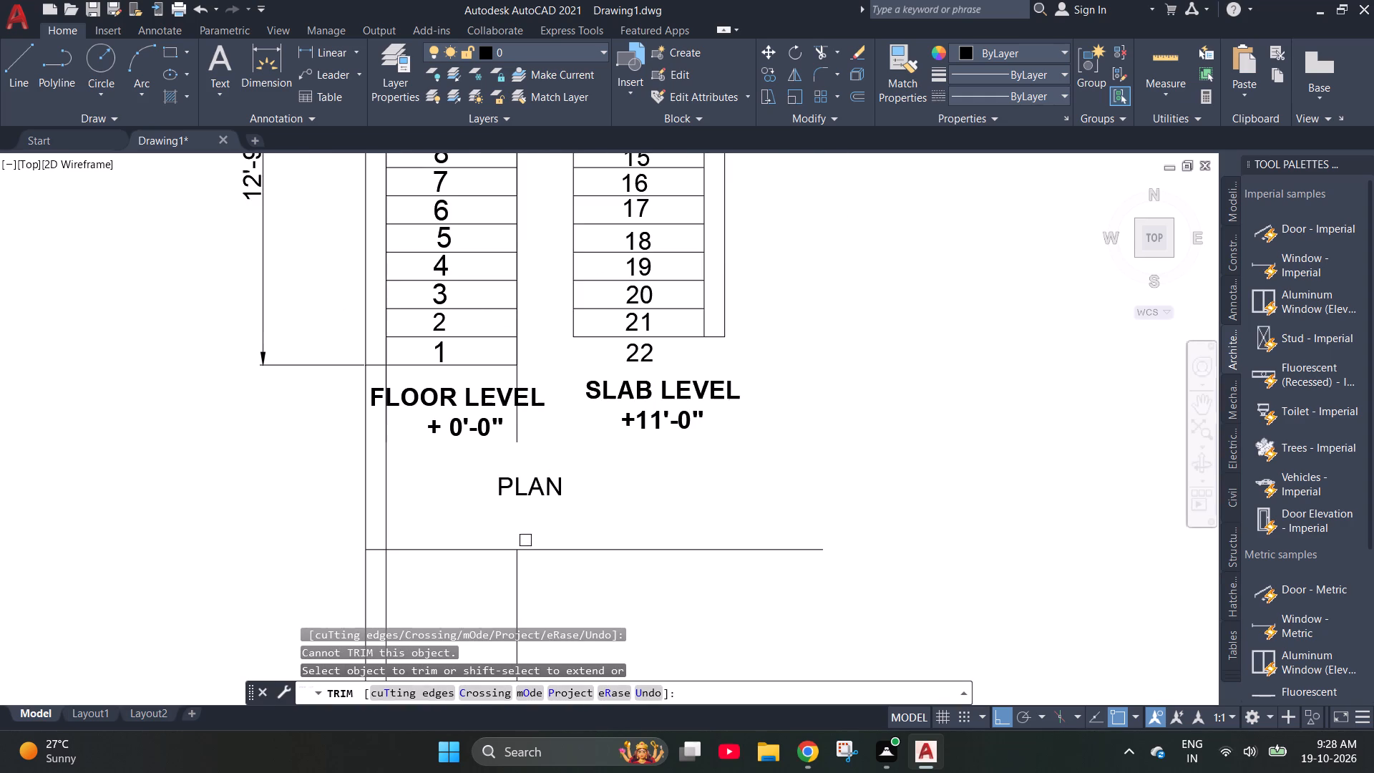
left_click(512, 377)
left_click(516, 424)
left_click(381, 461)
left_click(380, 386)
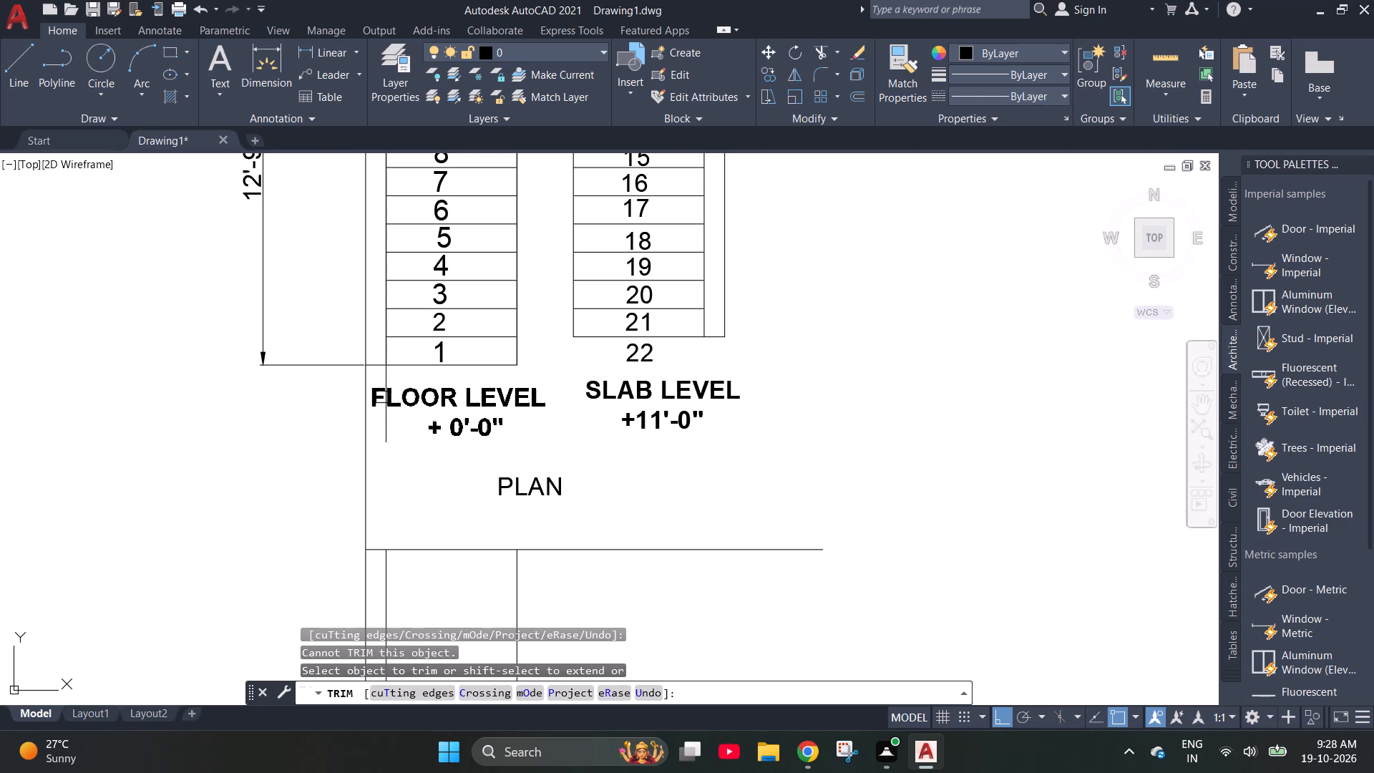
left_click(386, 426)
left_click(367, 487)
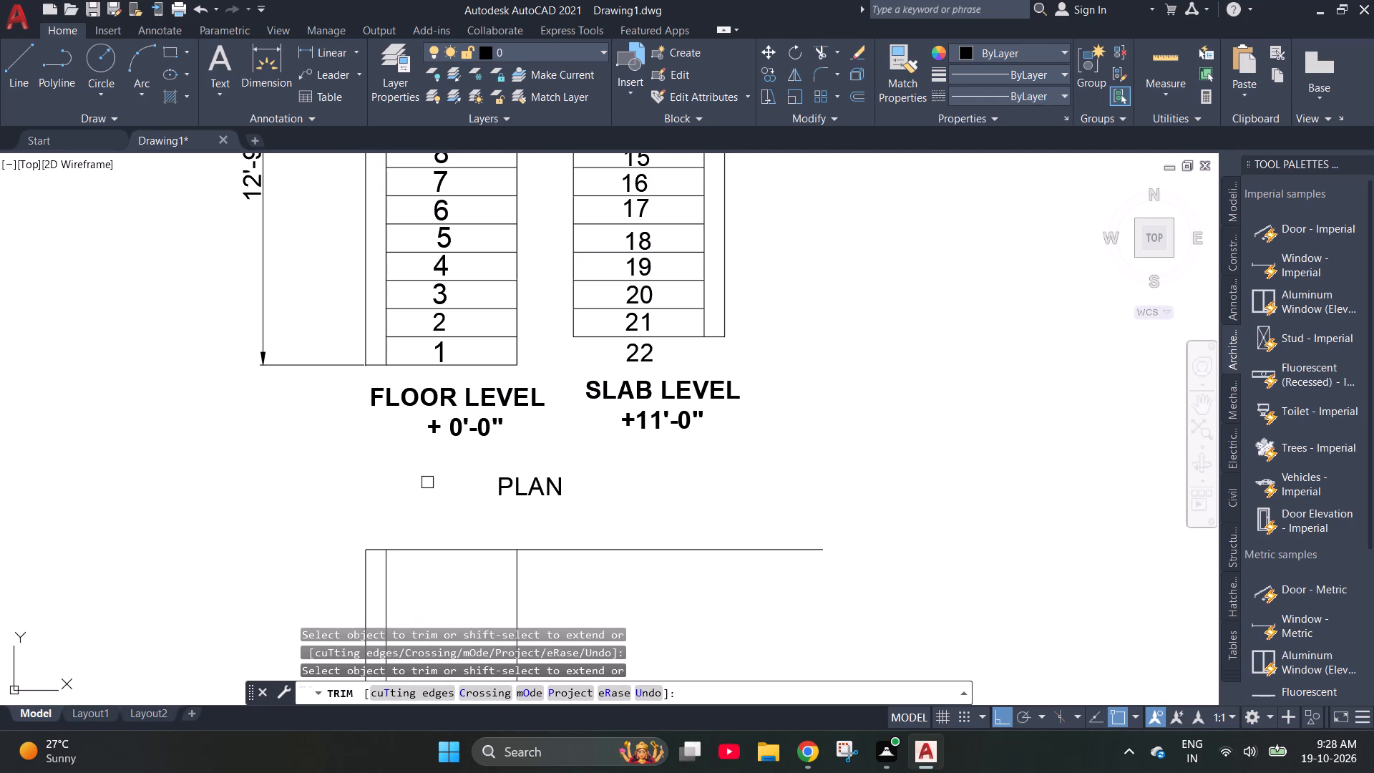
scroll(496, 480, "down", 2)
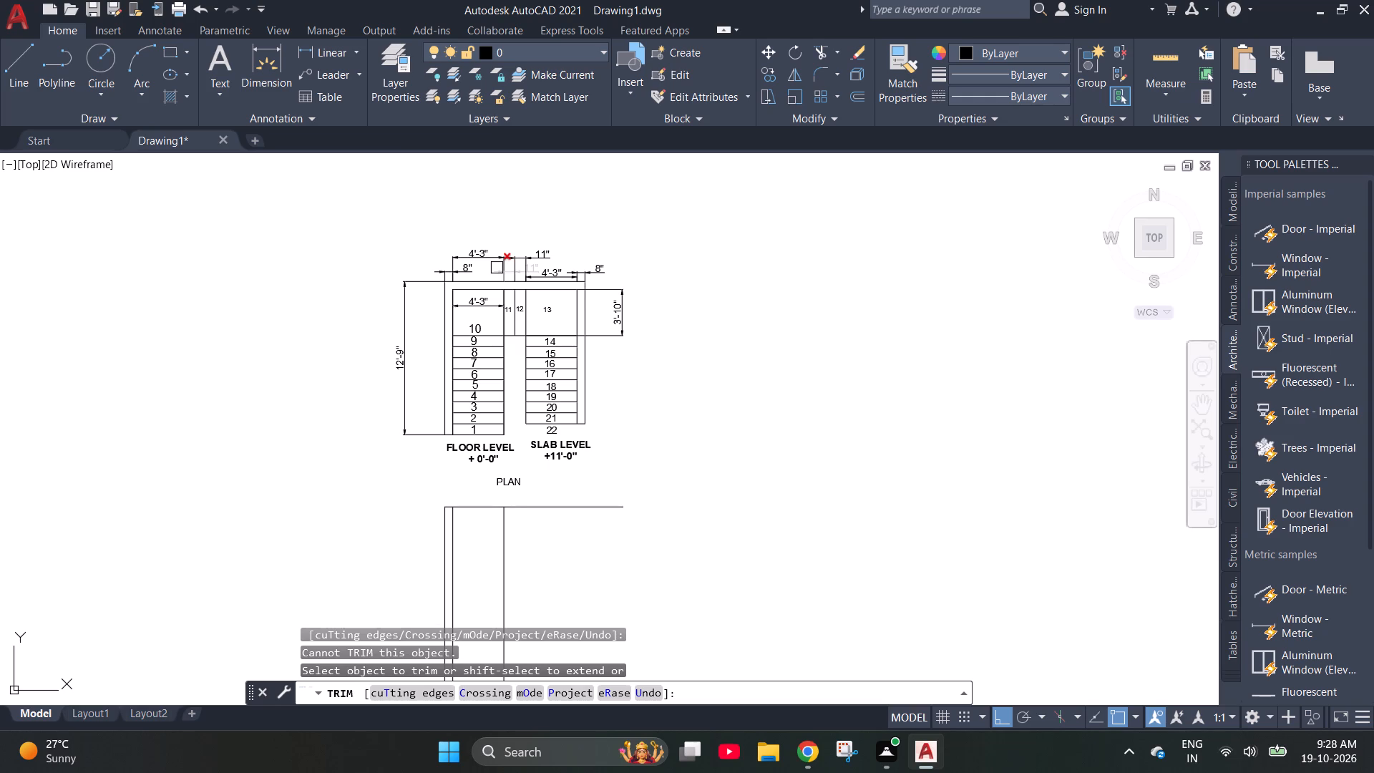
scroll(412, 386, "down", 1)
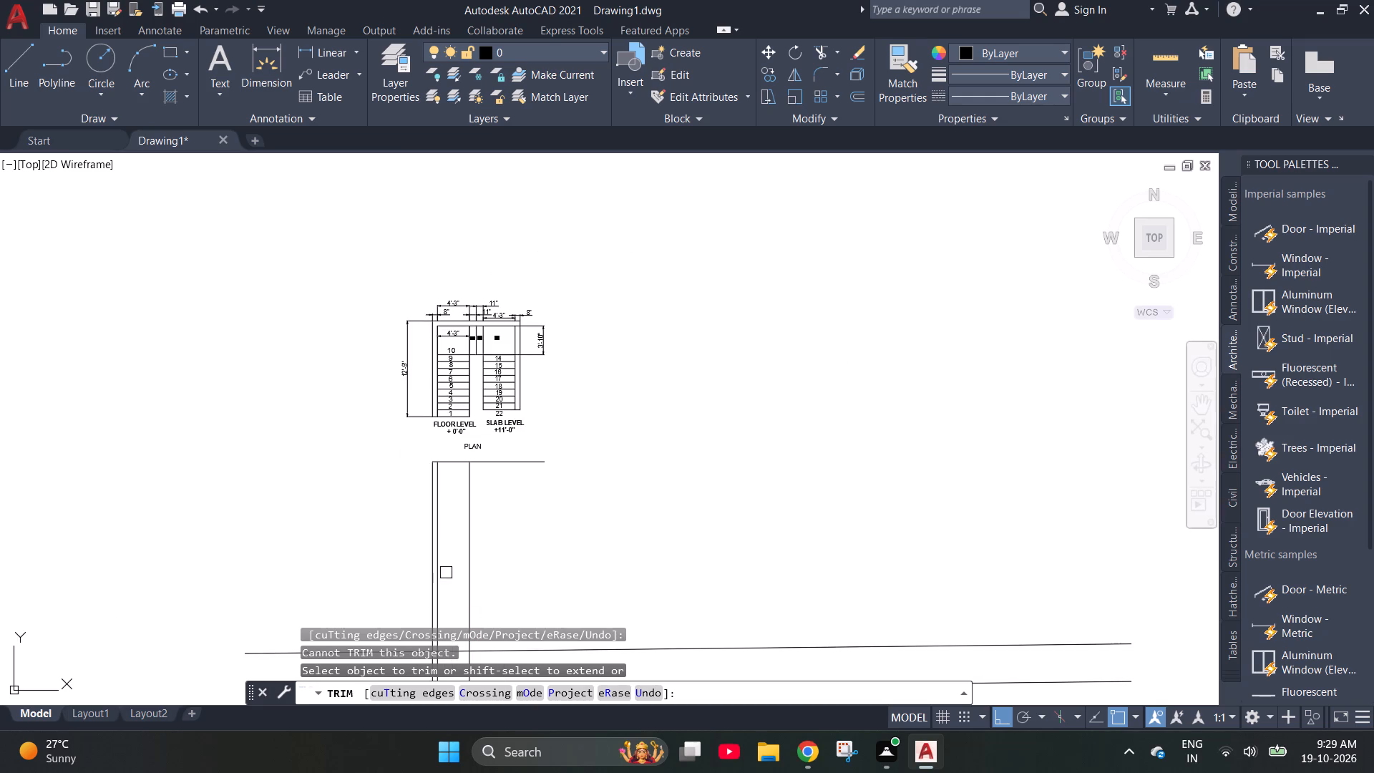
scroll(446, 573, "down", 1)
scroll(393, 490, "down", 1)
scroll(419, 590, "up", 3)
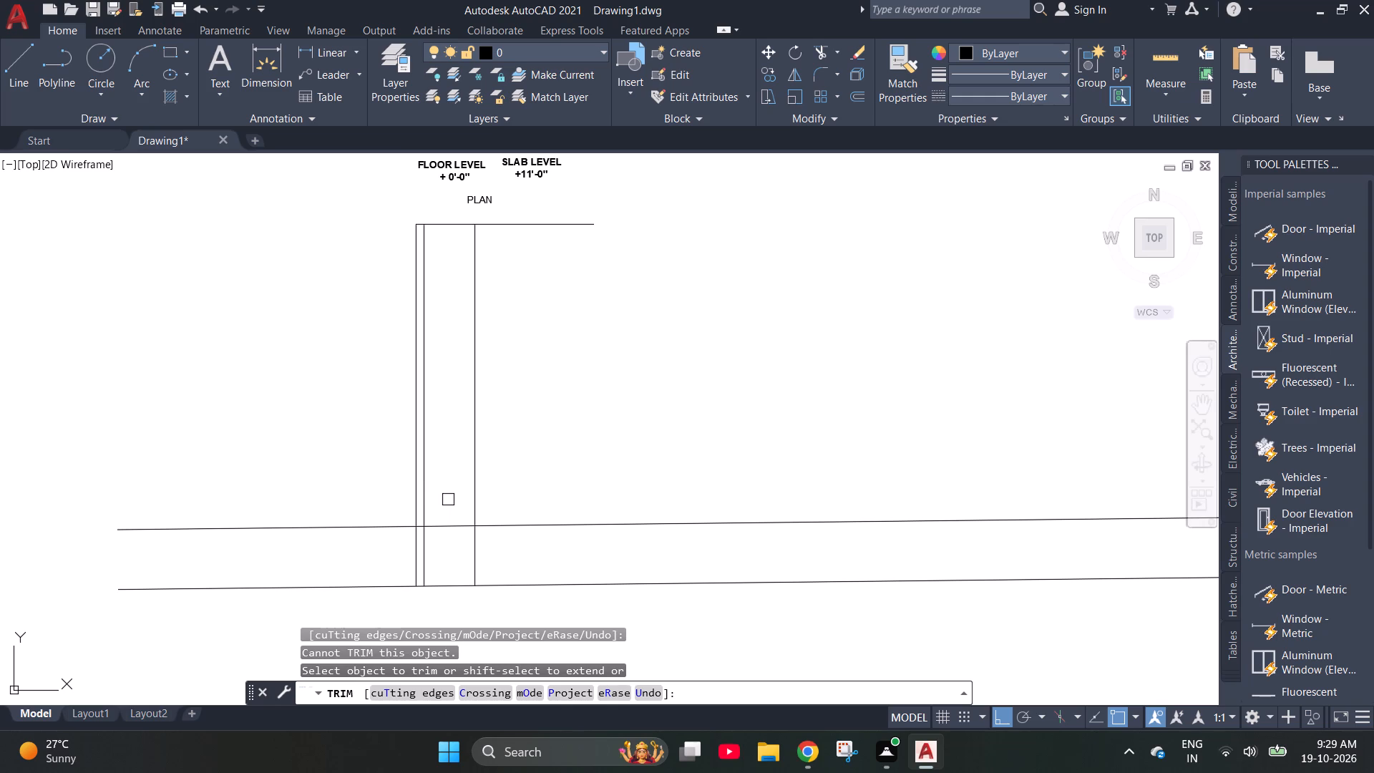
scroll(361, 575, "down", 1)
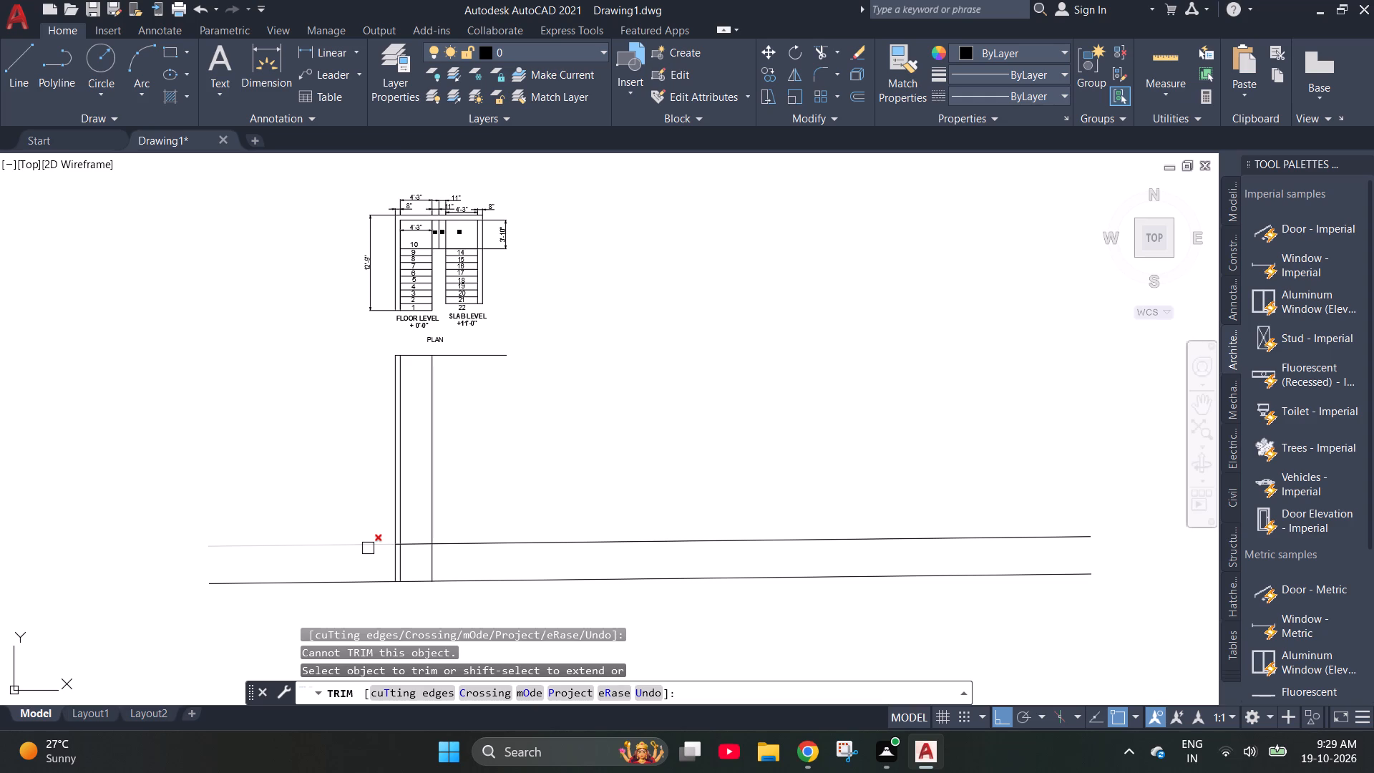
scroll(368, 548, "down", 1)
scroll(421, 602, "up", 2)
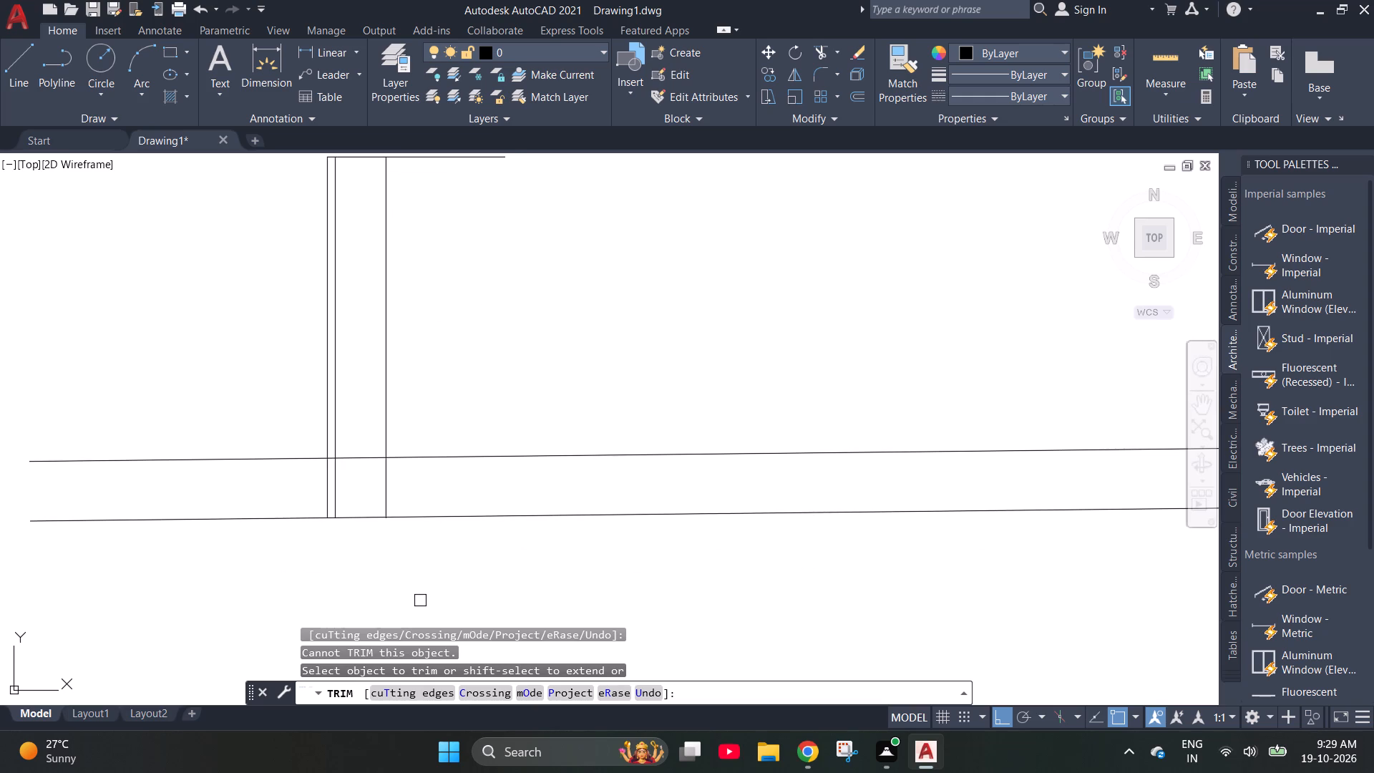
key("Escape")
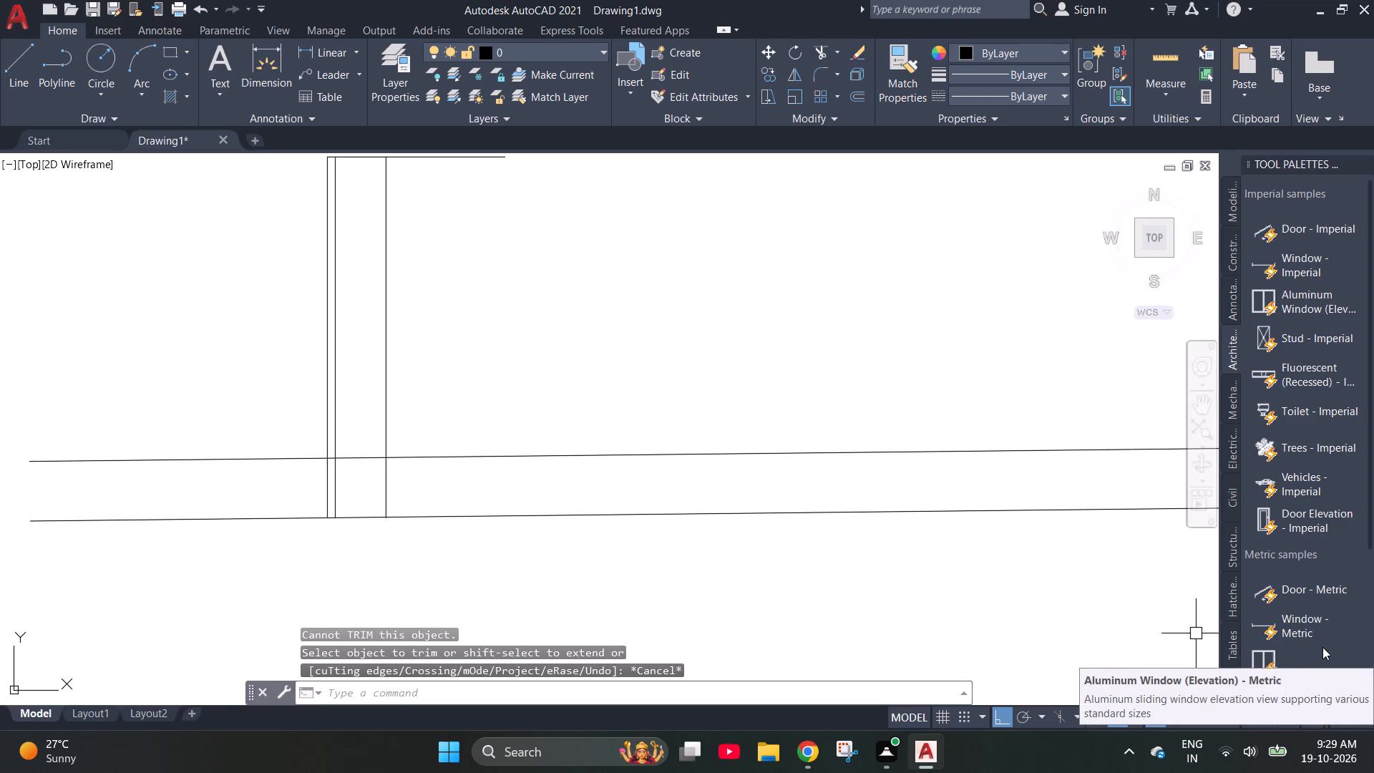
Draw a stair step on the lower long, nearly horizontal line: a 6" riser upward and an 11" tread to the left.
type("L")
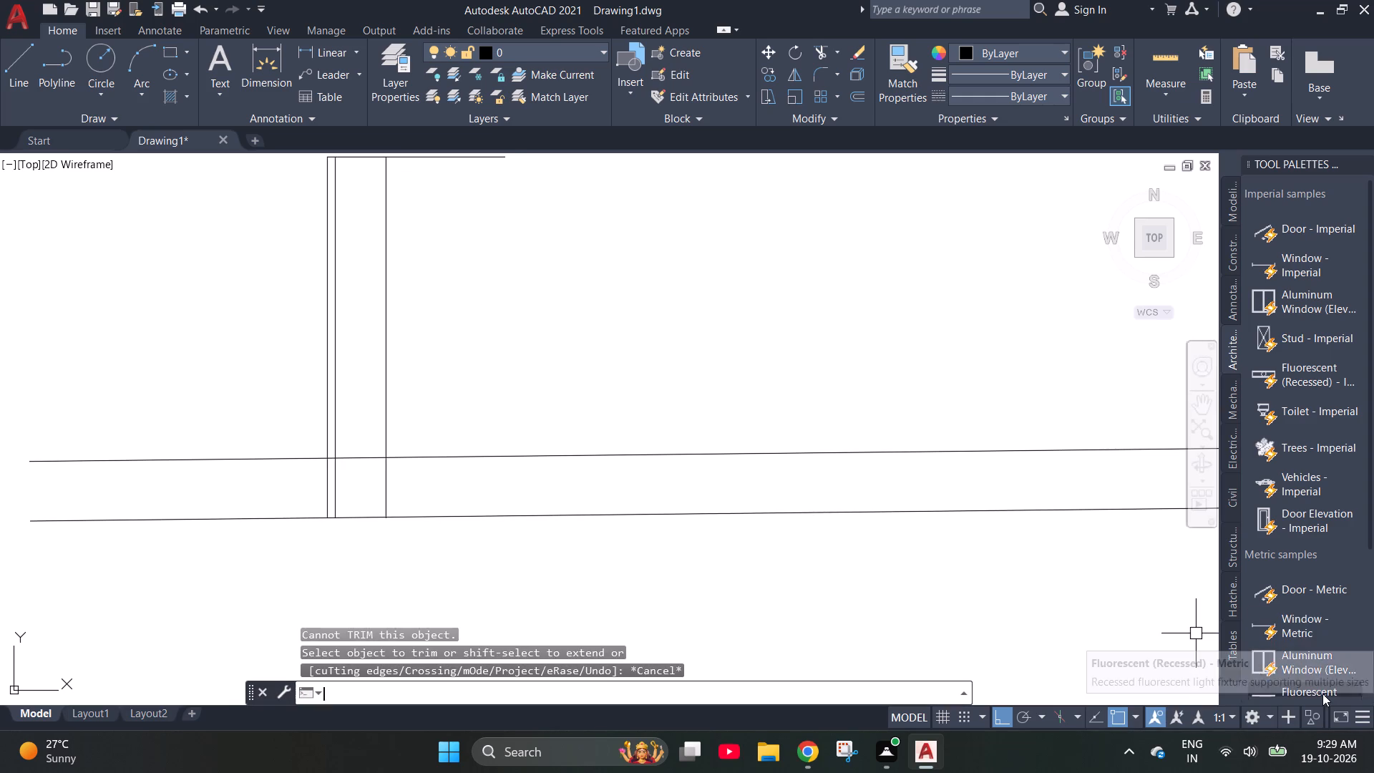
key("space")
scroll(430, 521, "down", 2)
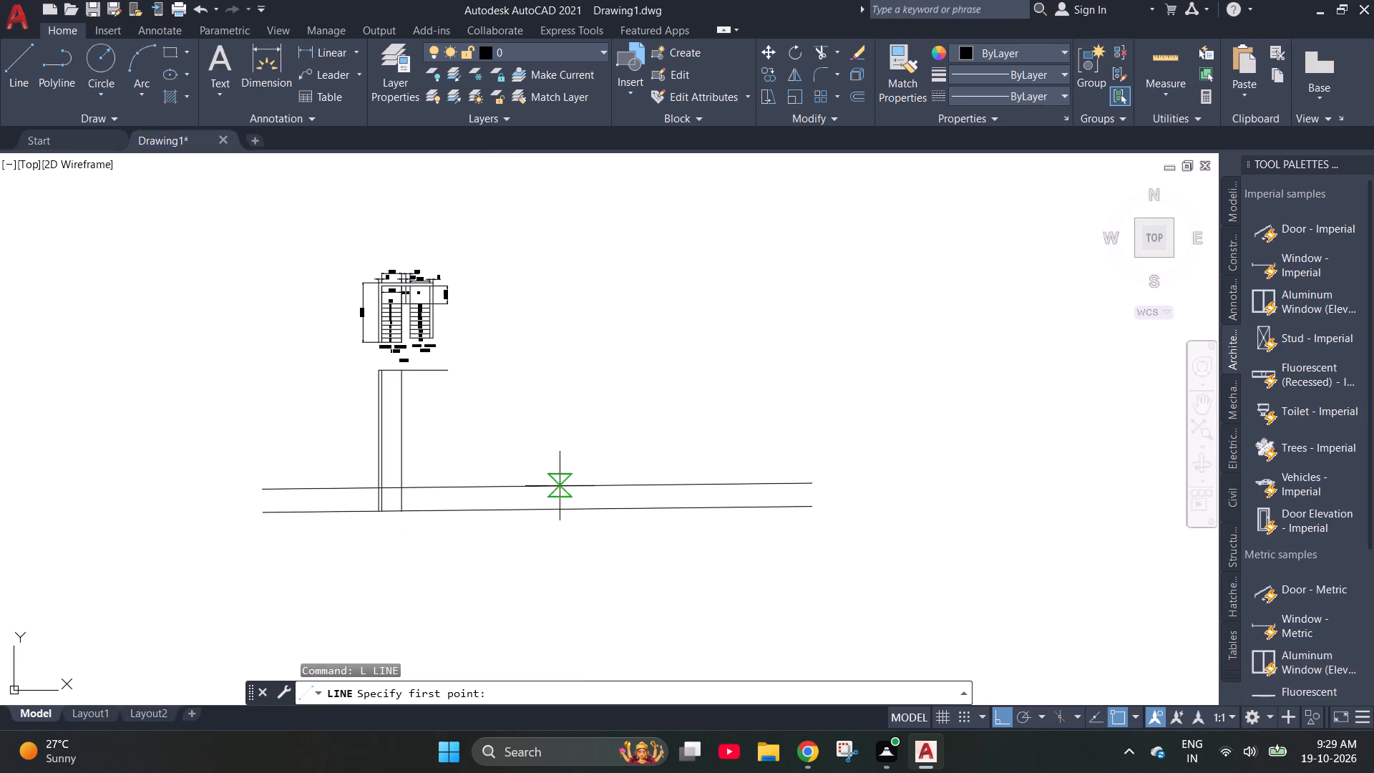
scroll(437, 513, "up", 2)
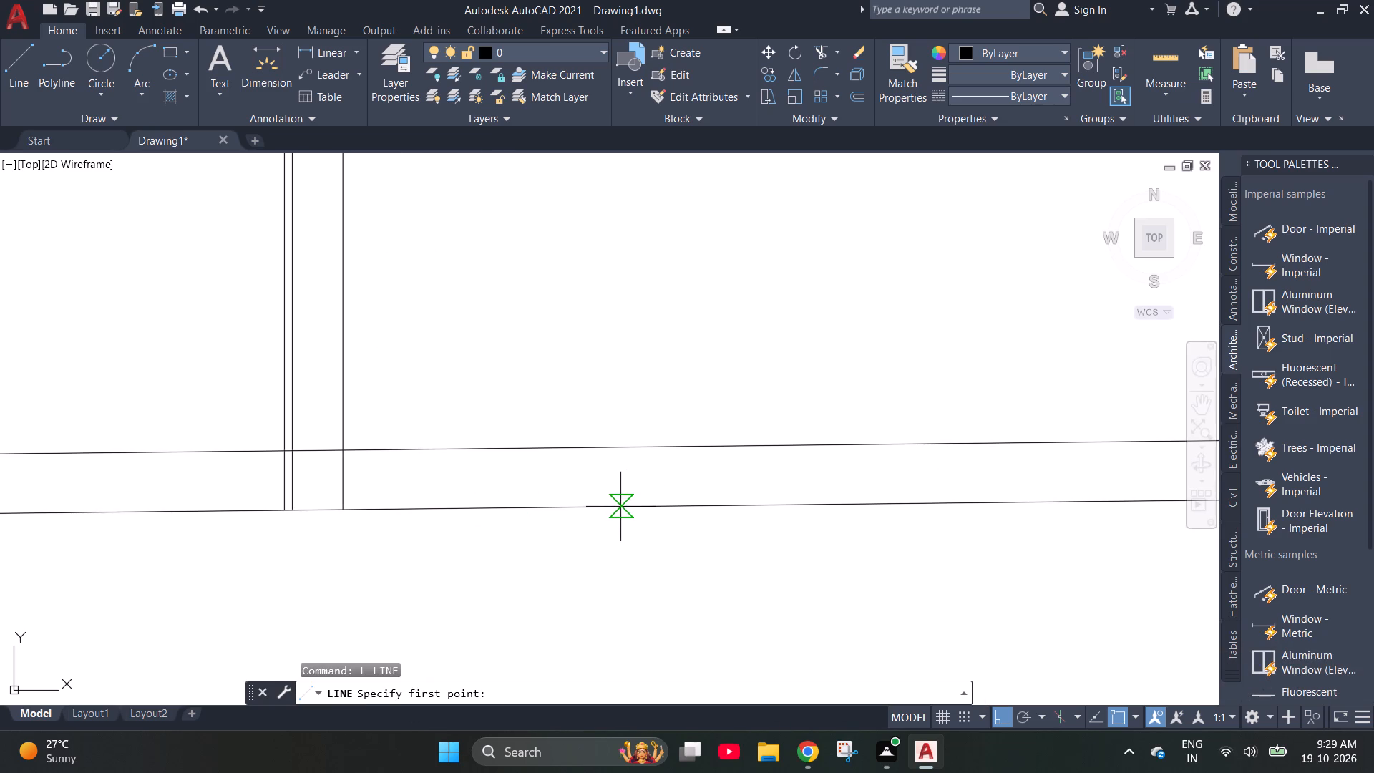
scroll(620, 507, "up", 3)
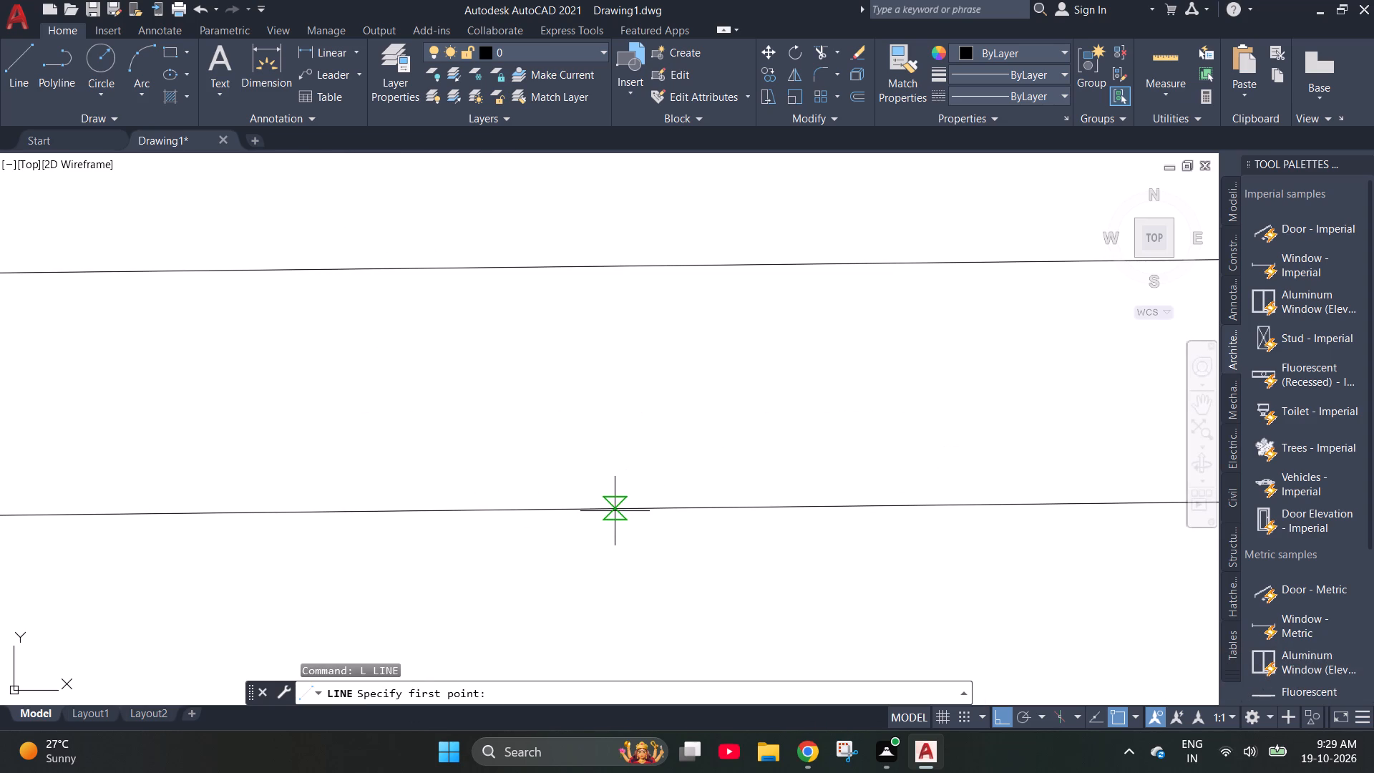
scroll(610, 511, "up", 3)
left_click(598, 506)
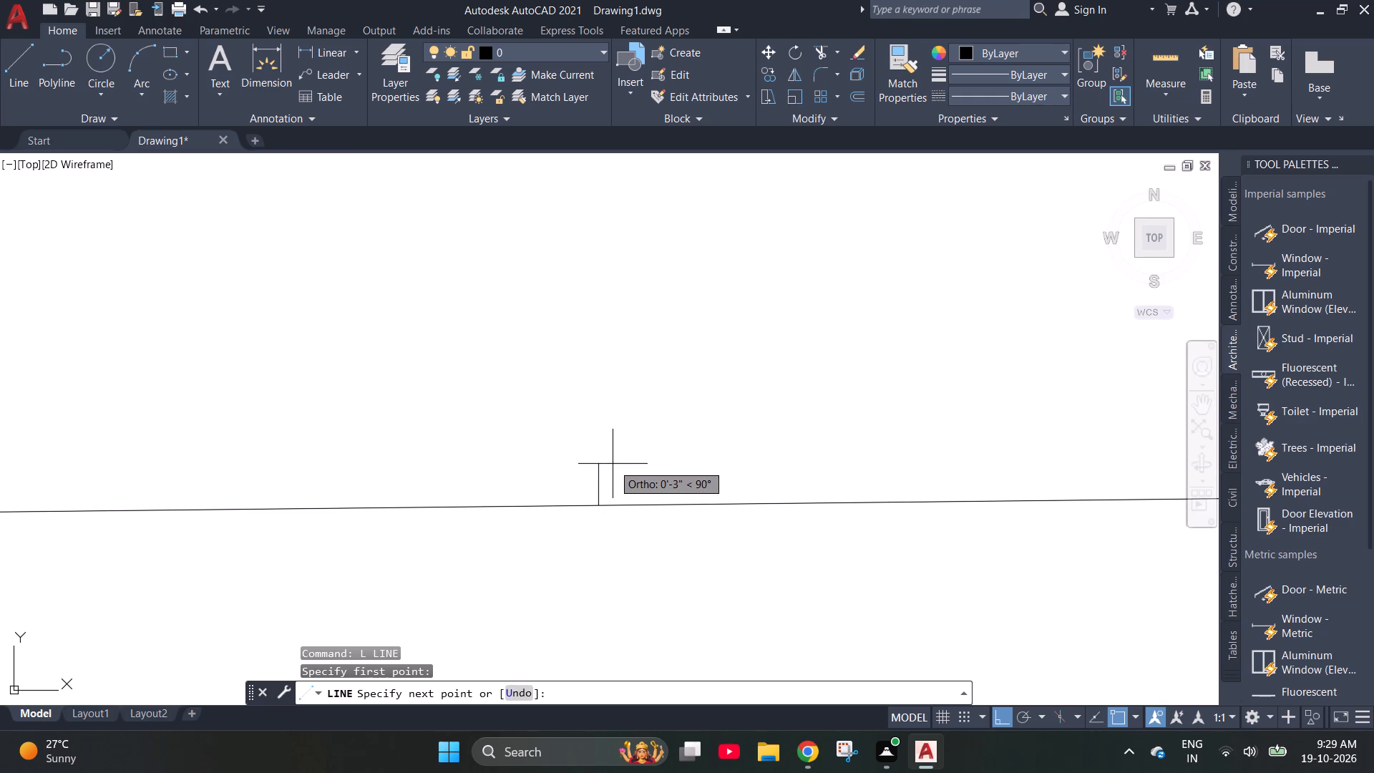
type("6\"")
key("Return")
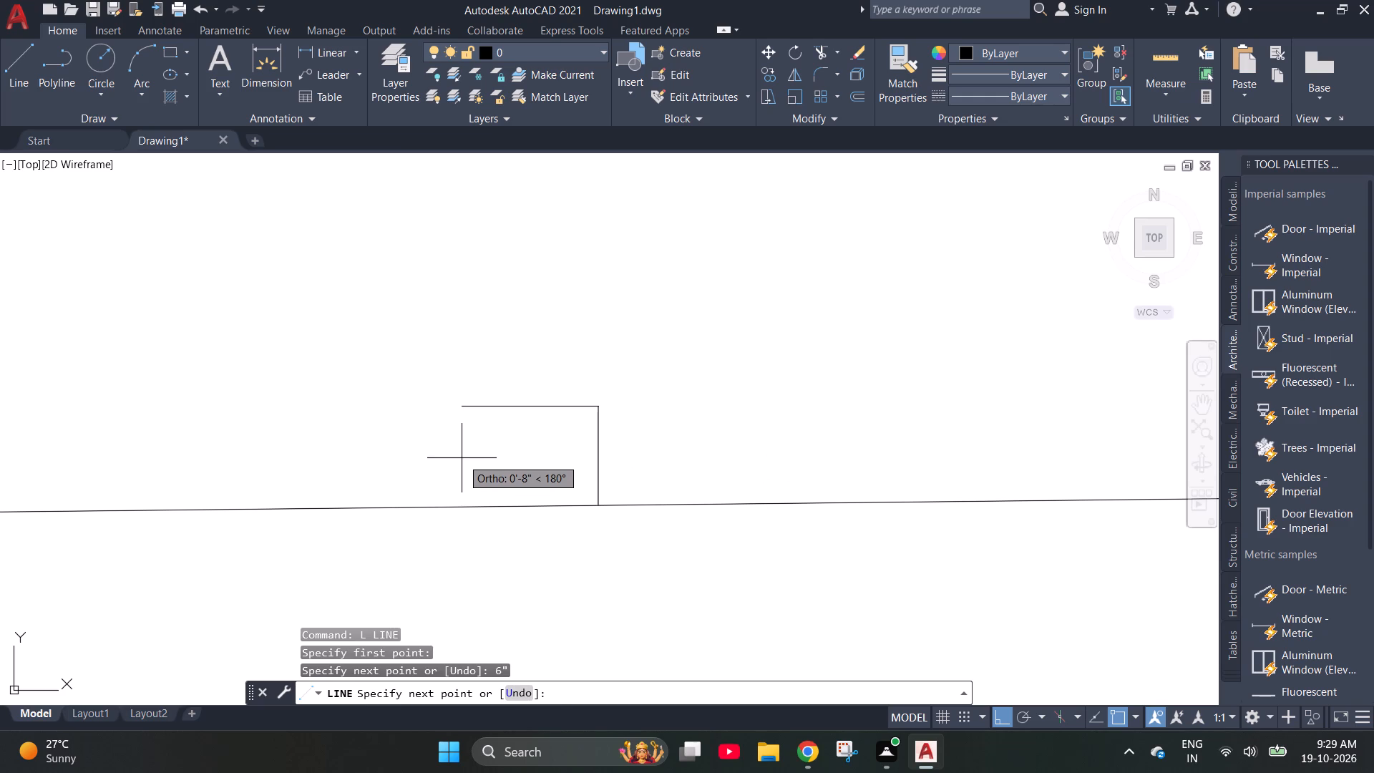
type("11")
key("shift+quotedbl")
key("Return")
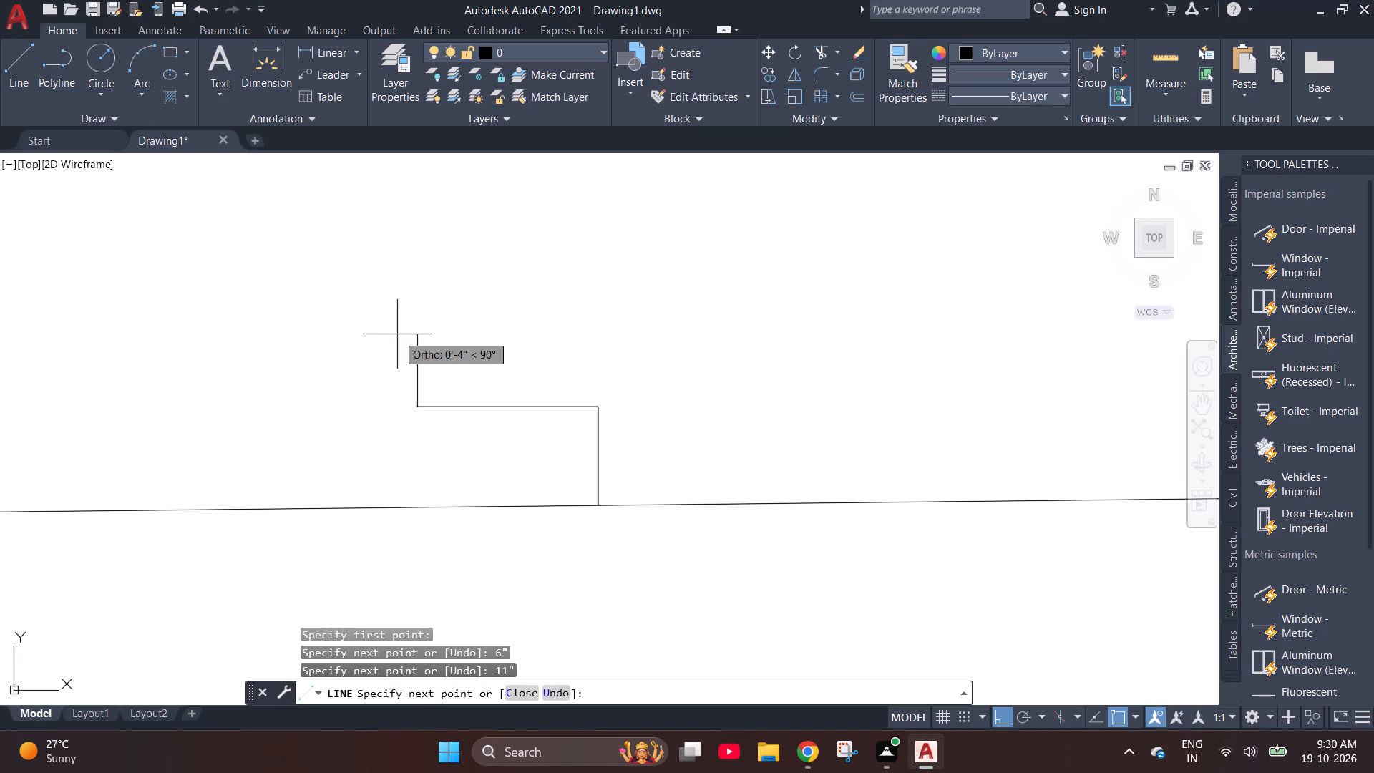
type("6\"")
key("BackSpace")
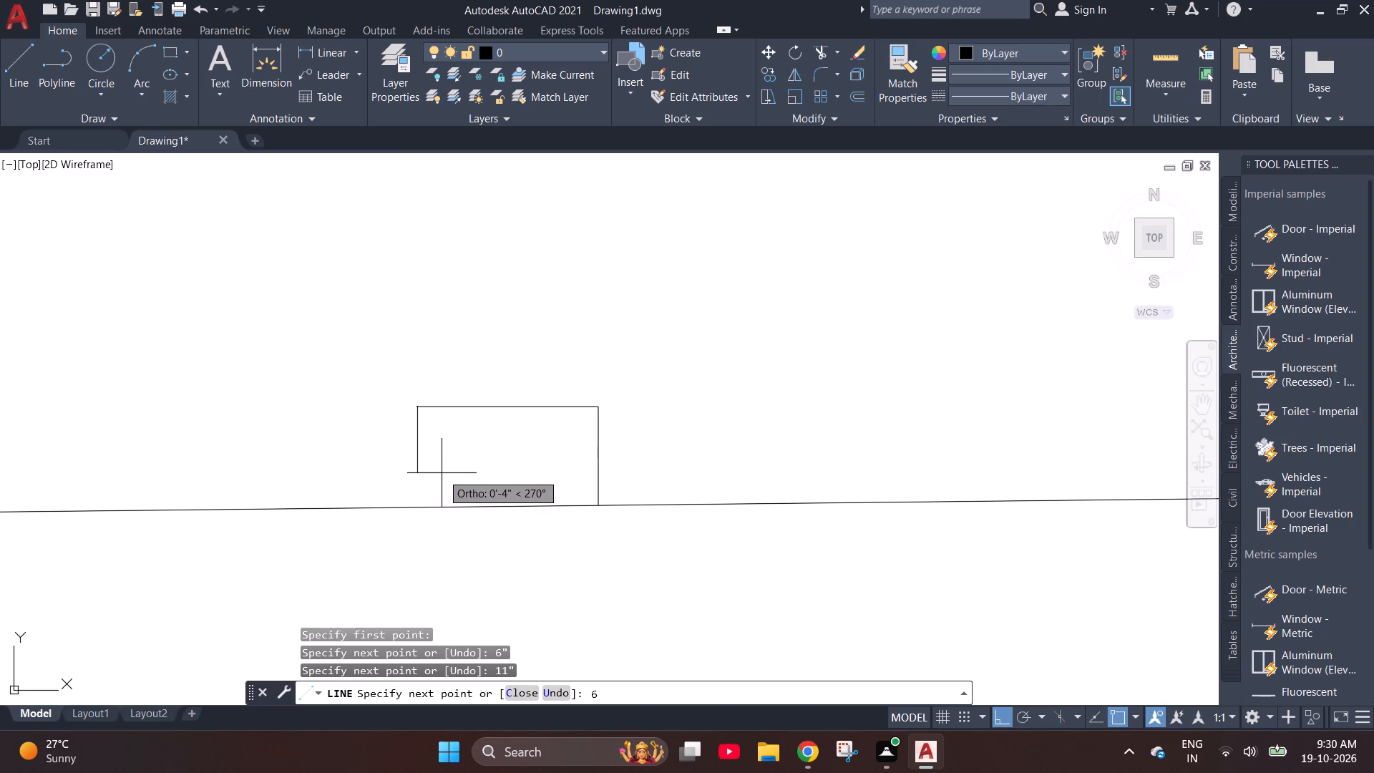
key("Escape")
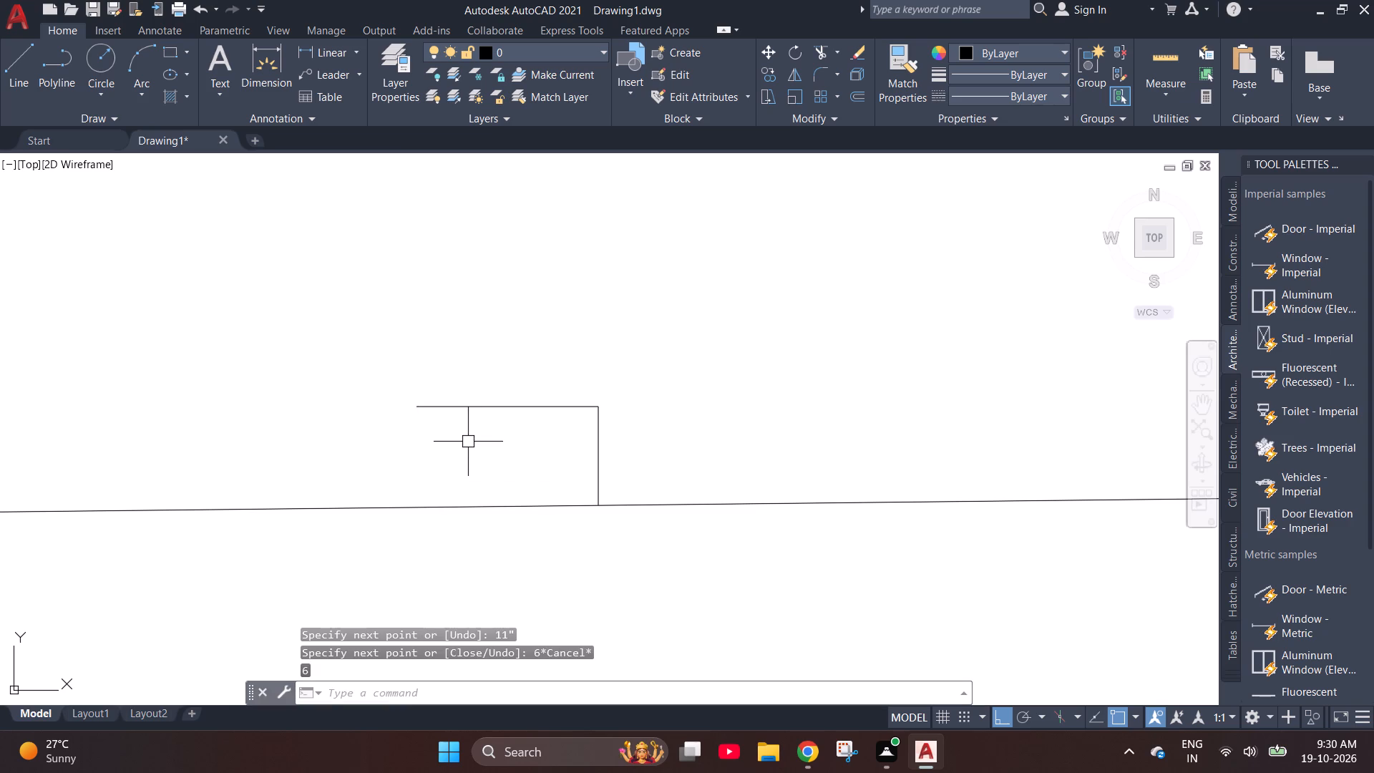
left_click(468, 442)
key("Escape")
Copy the riser and tread as an array of 9 items with Ortho off, from the riser's bottom to the tread's free end.
scroll(671, 417, "down", 4)
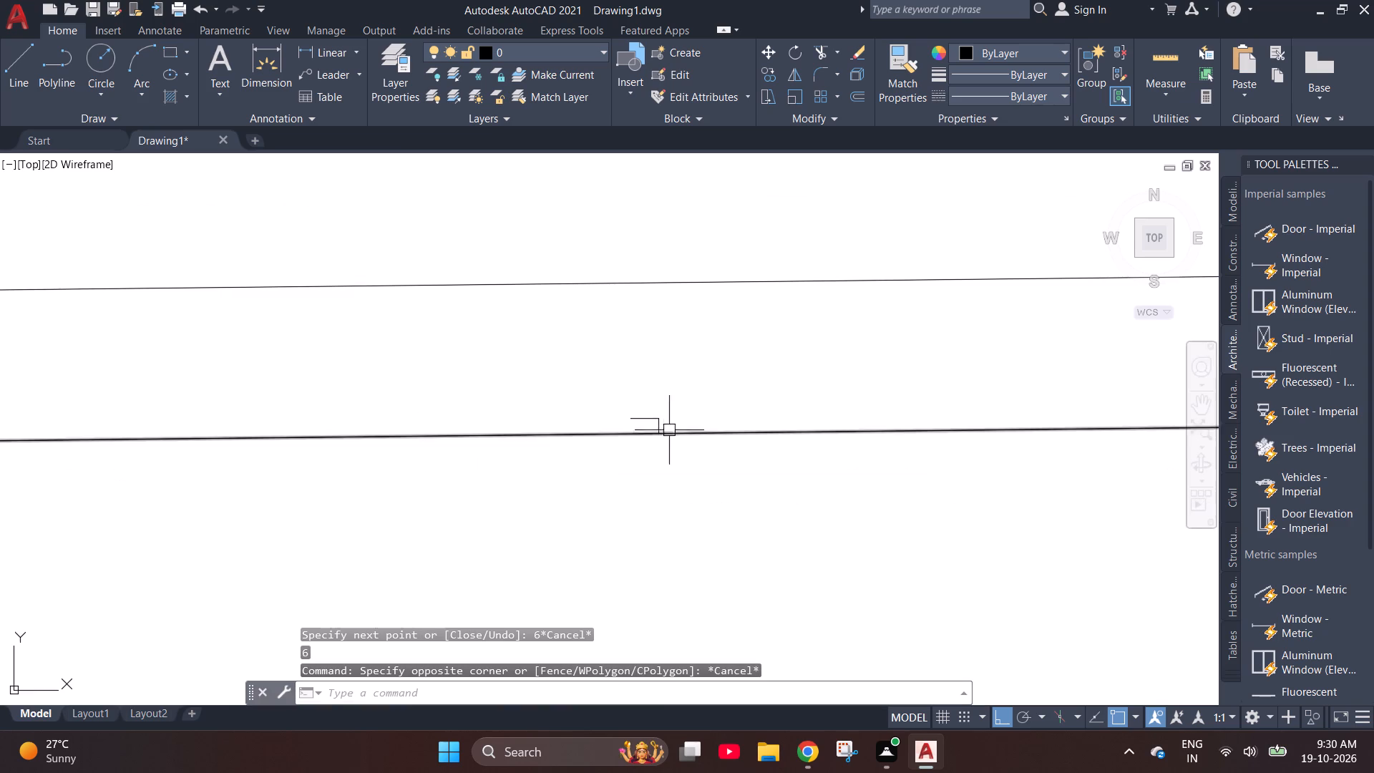
scroll(665, 439, "down", 1)
scroll(399, 470, "up", 1)
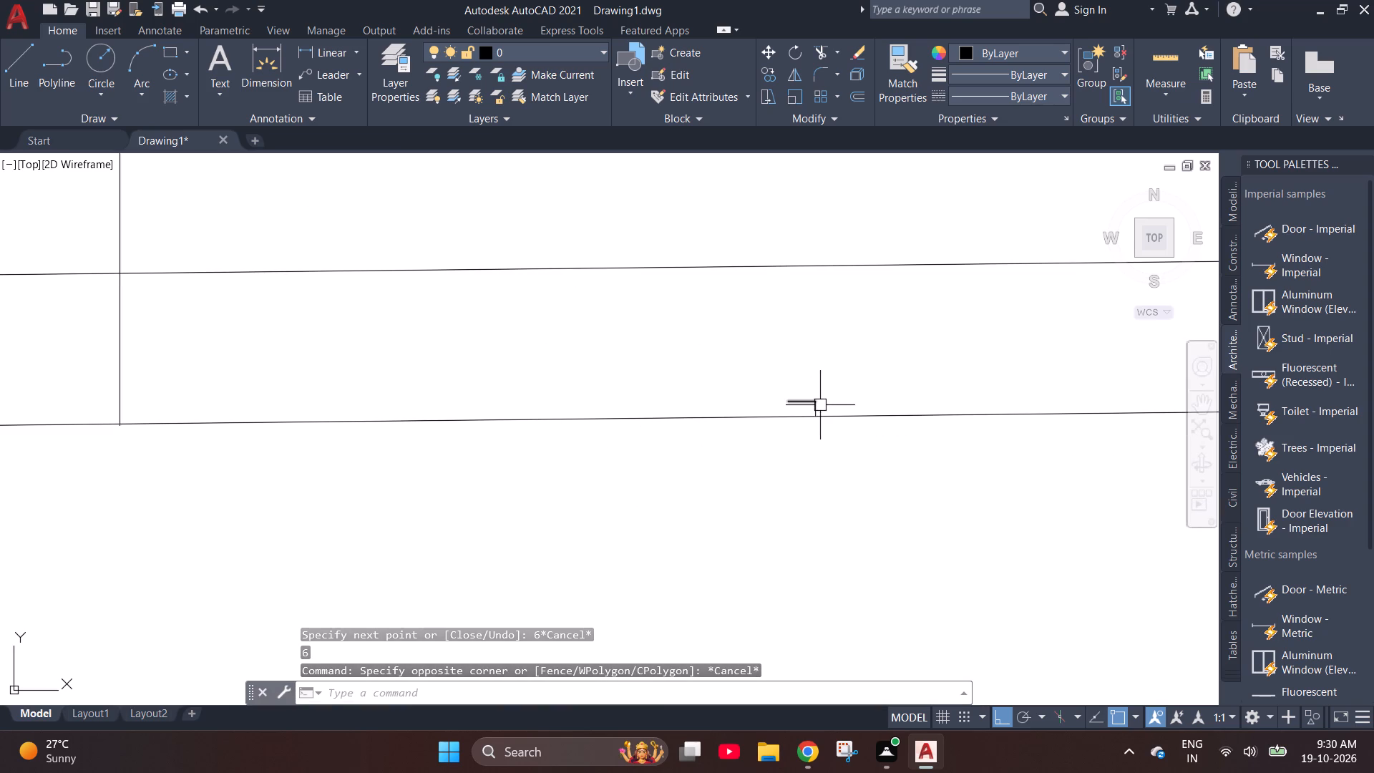
left_click(820, 405)
scroll(809, 404, "up", 4)
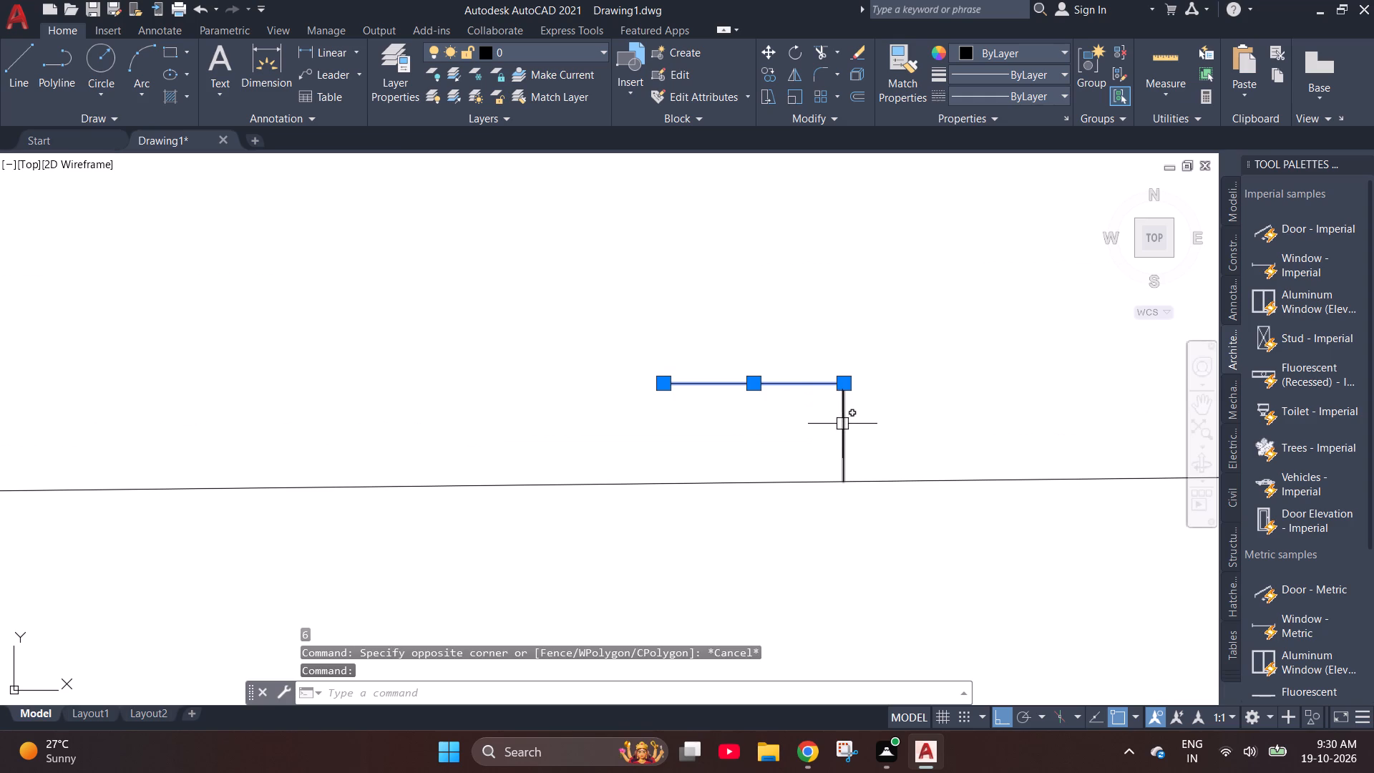
left_click(842, 424)
type("CO")
key("Return")
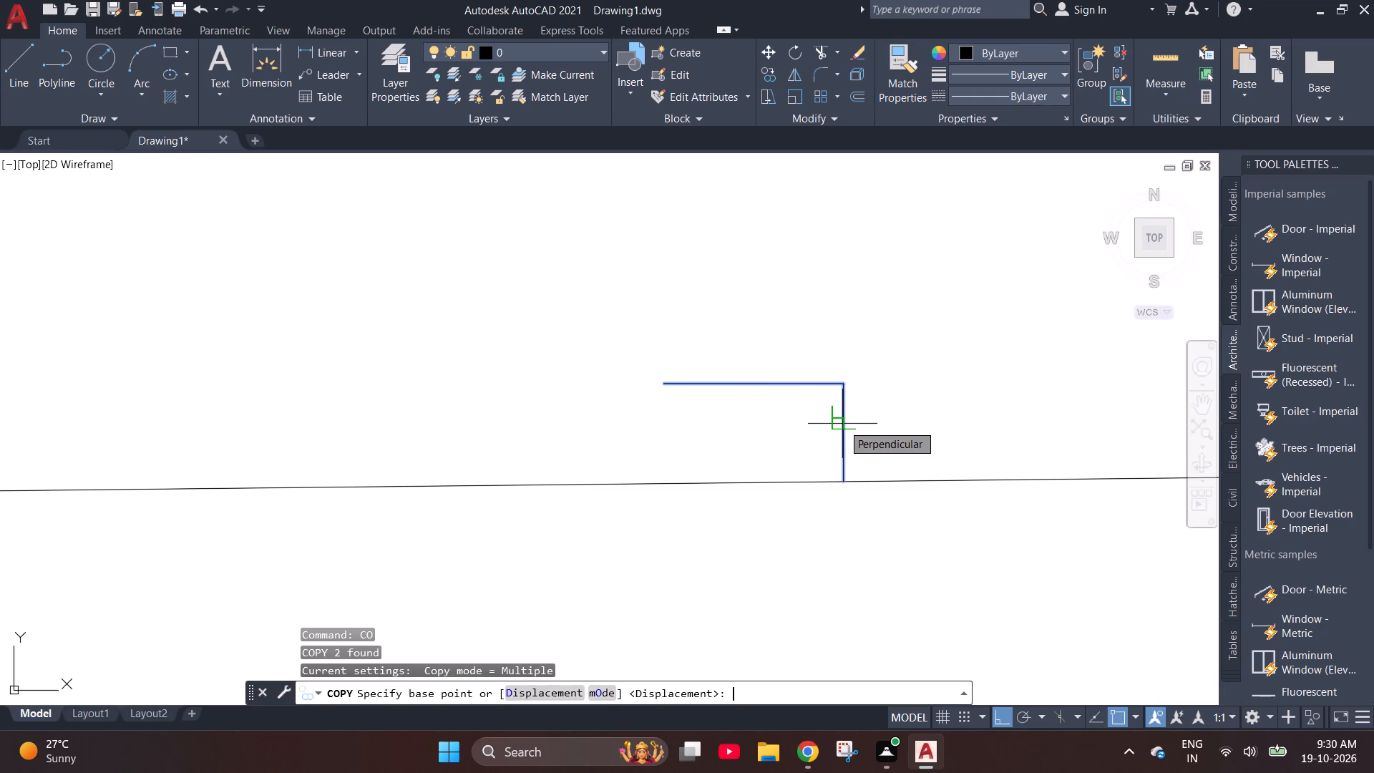
left_click(843, 470)
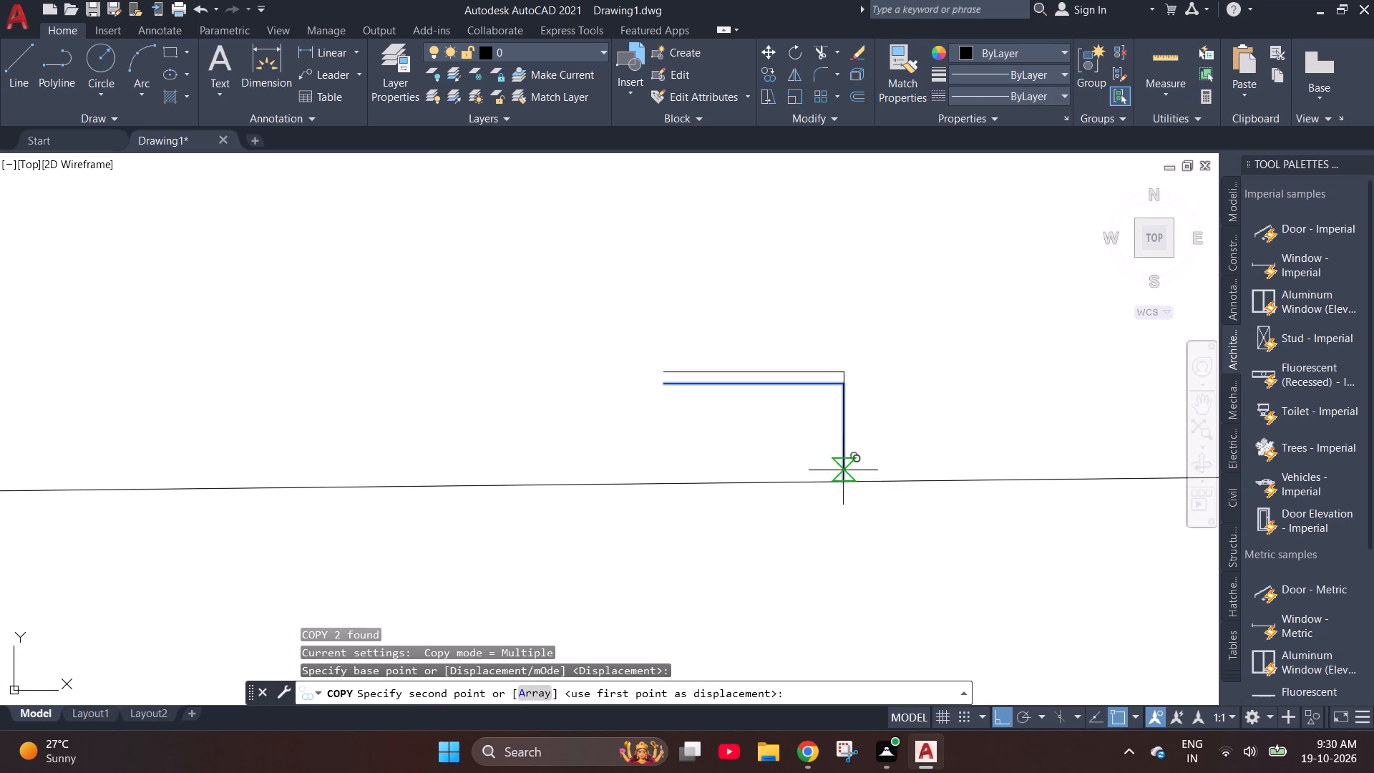
key("F8")
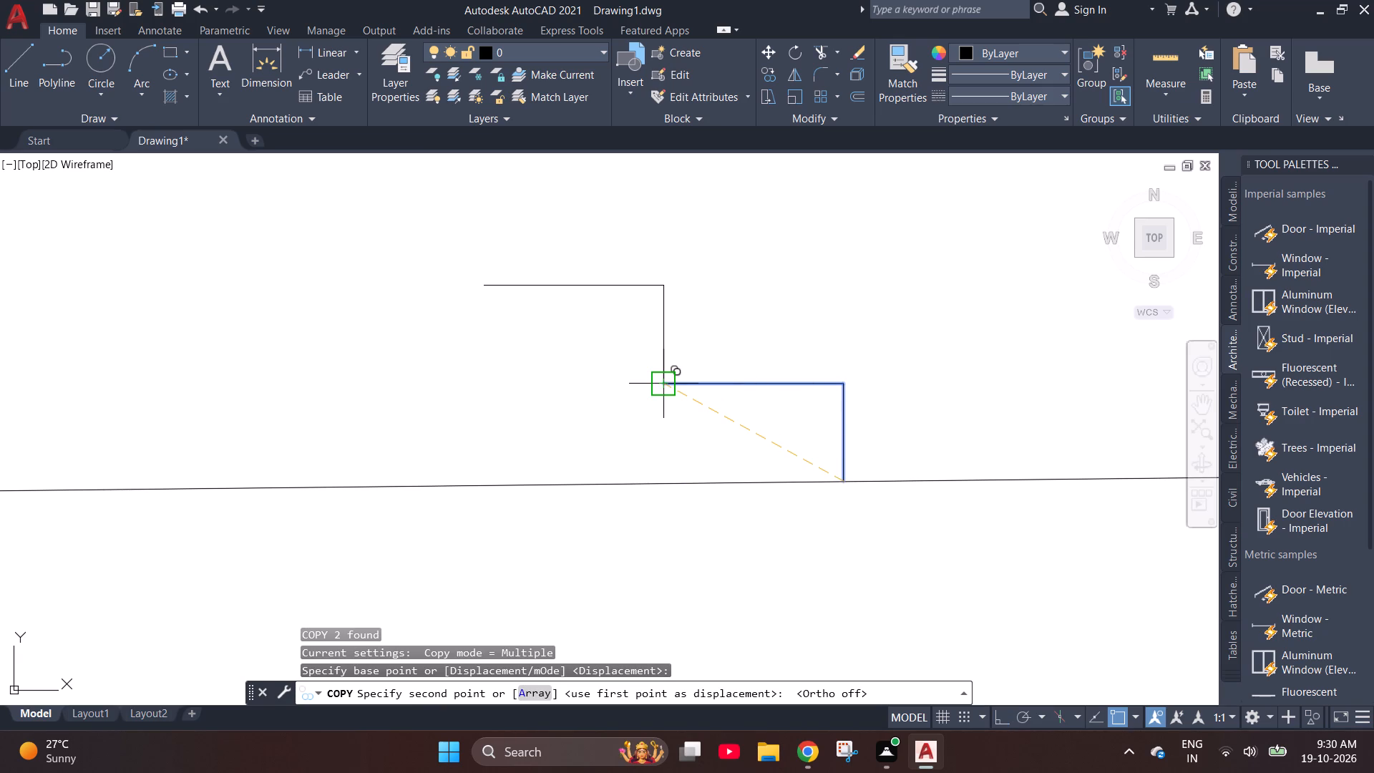
key("a")
key("space")
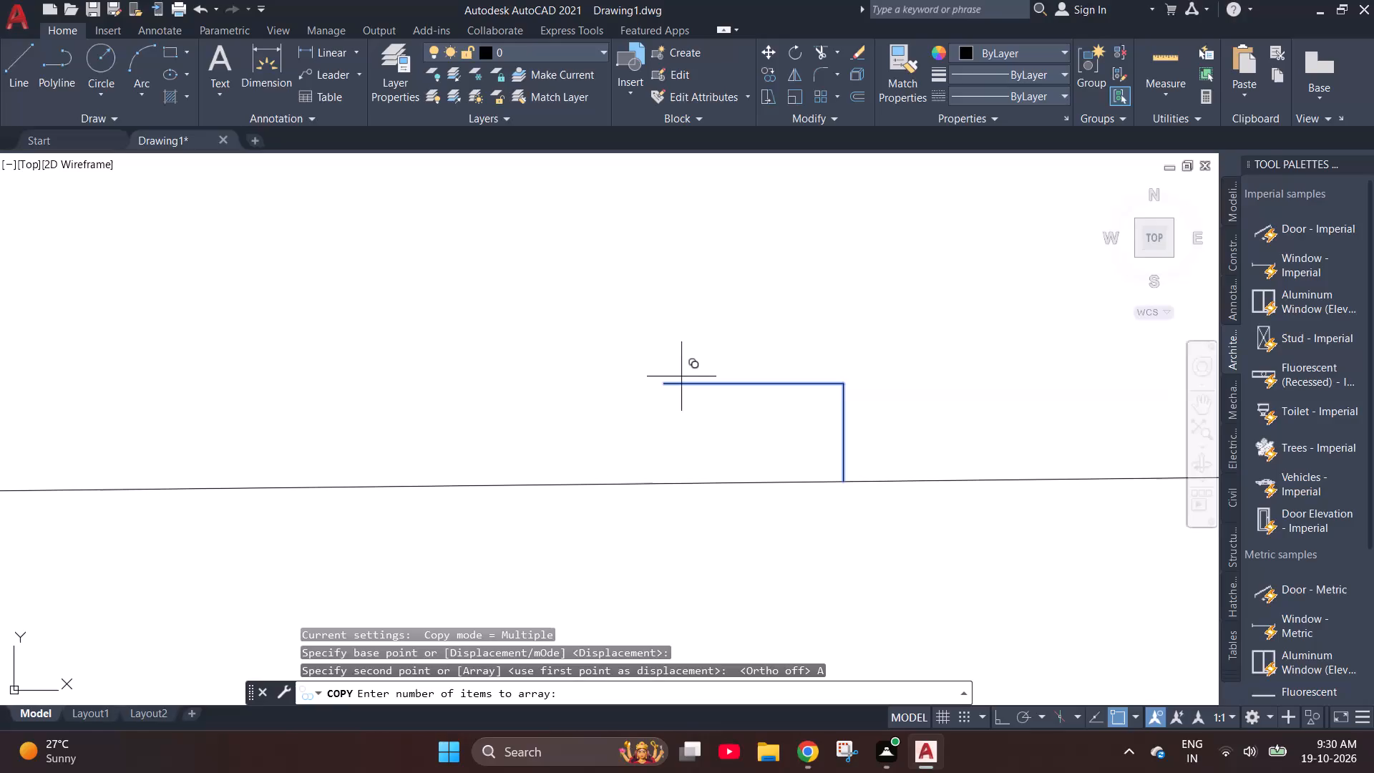
key("9")
key("Return")
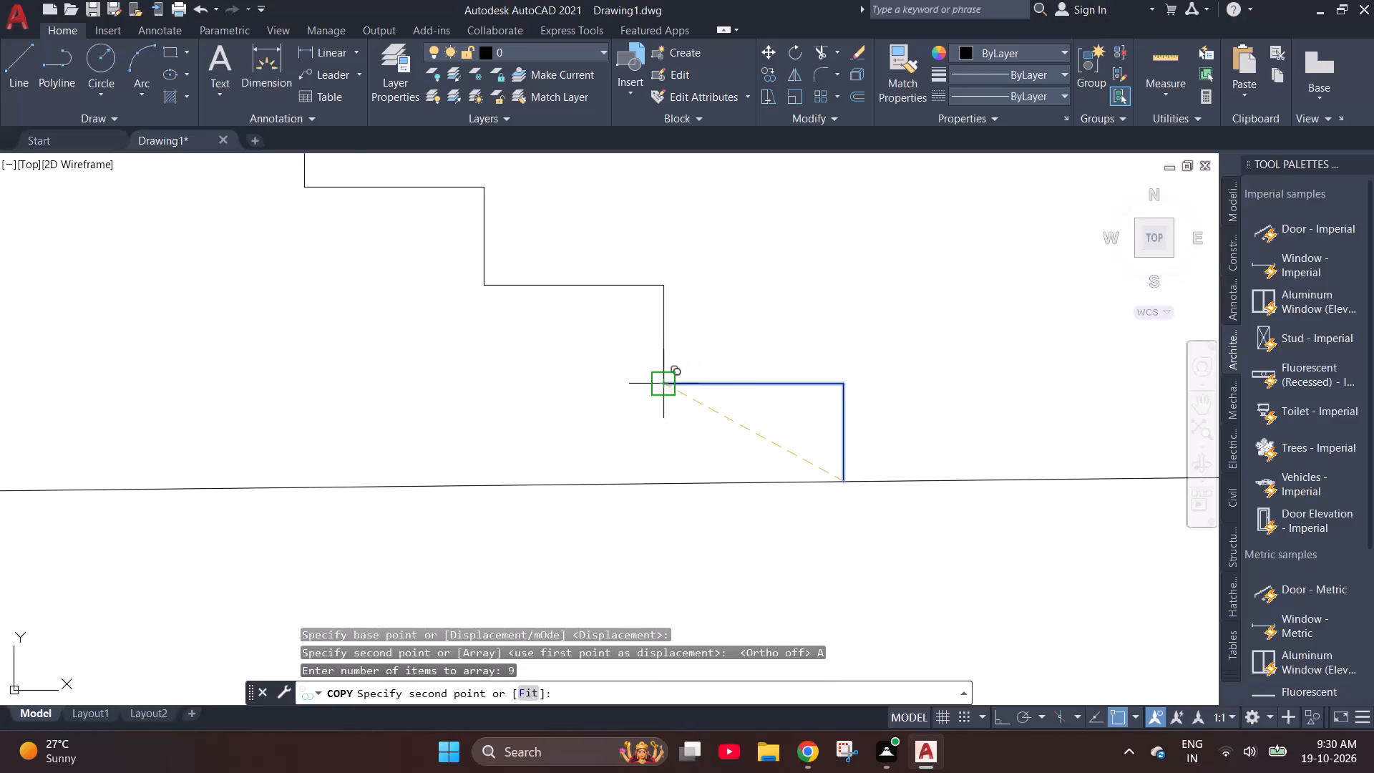
scroll(649, 386, "up", 3)
left_click(706, 373)
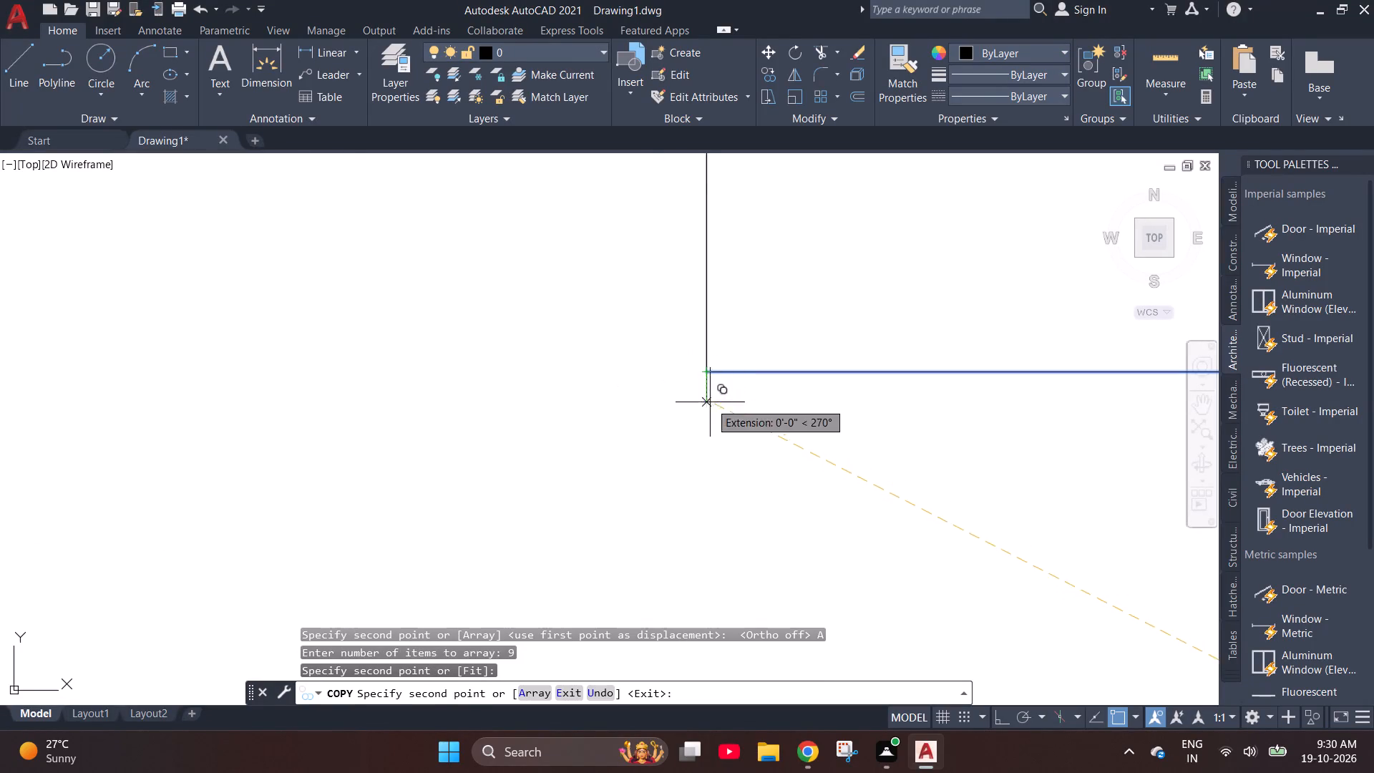
scroll(722, 428, "down", 7)
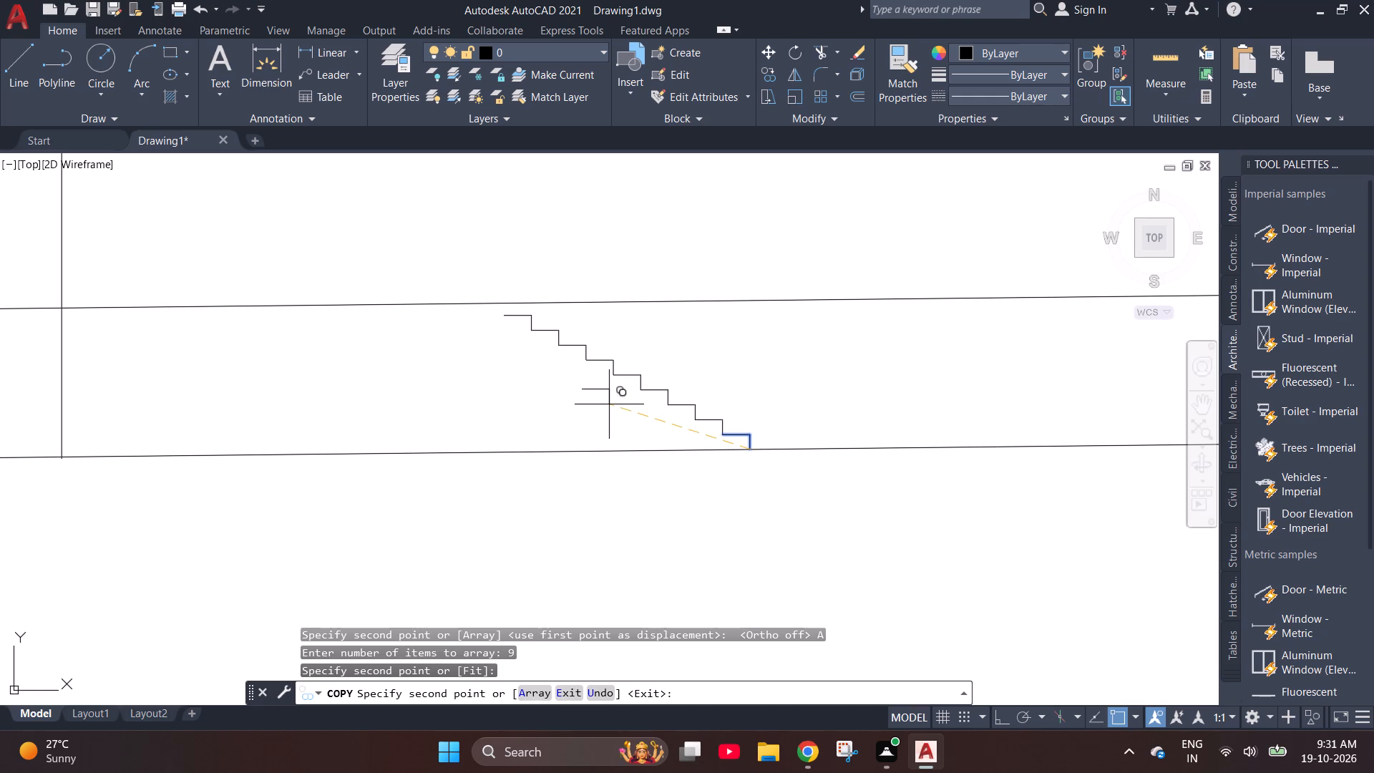
scroll(602, 409, "down", 1)
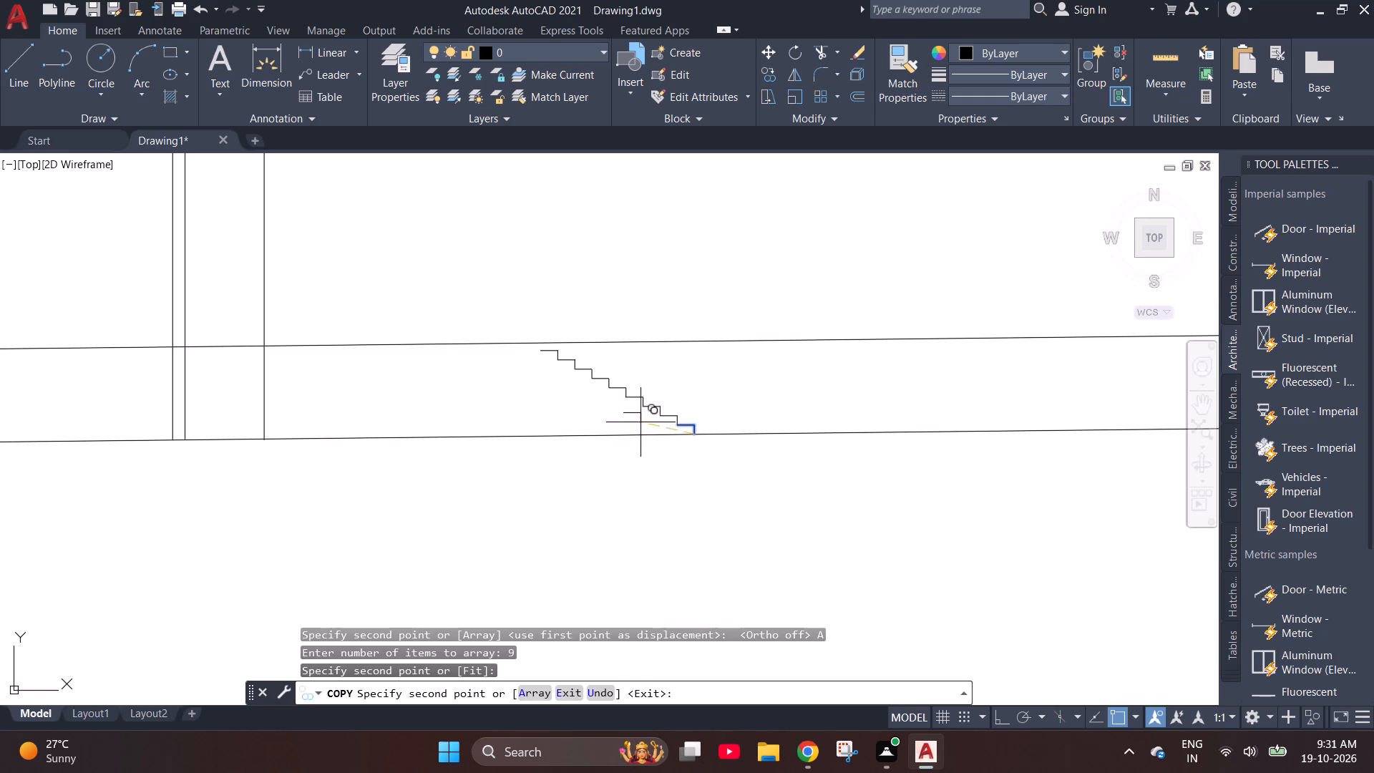
key("Escape")
left_click(671, 418)
key("Escape")
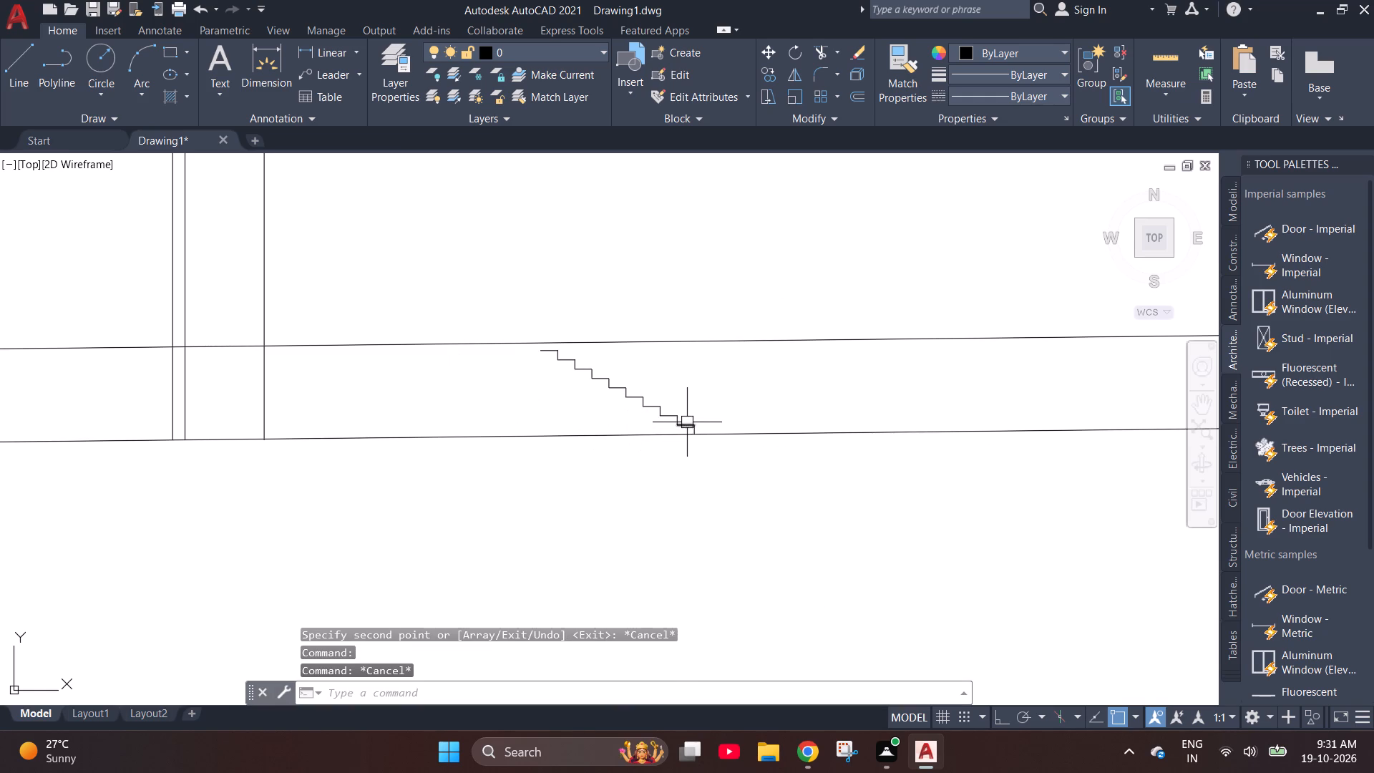
Move the nine-step flight along the lower long line toward the vertical projection lines, keeping its bottom riser end on that line.
scroll(697, 428, "up", 3)
left_click(696, 429)
scroll(510, 387, "down", 2)
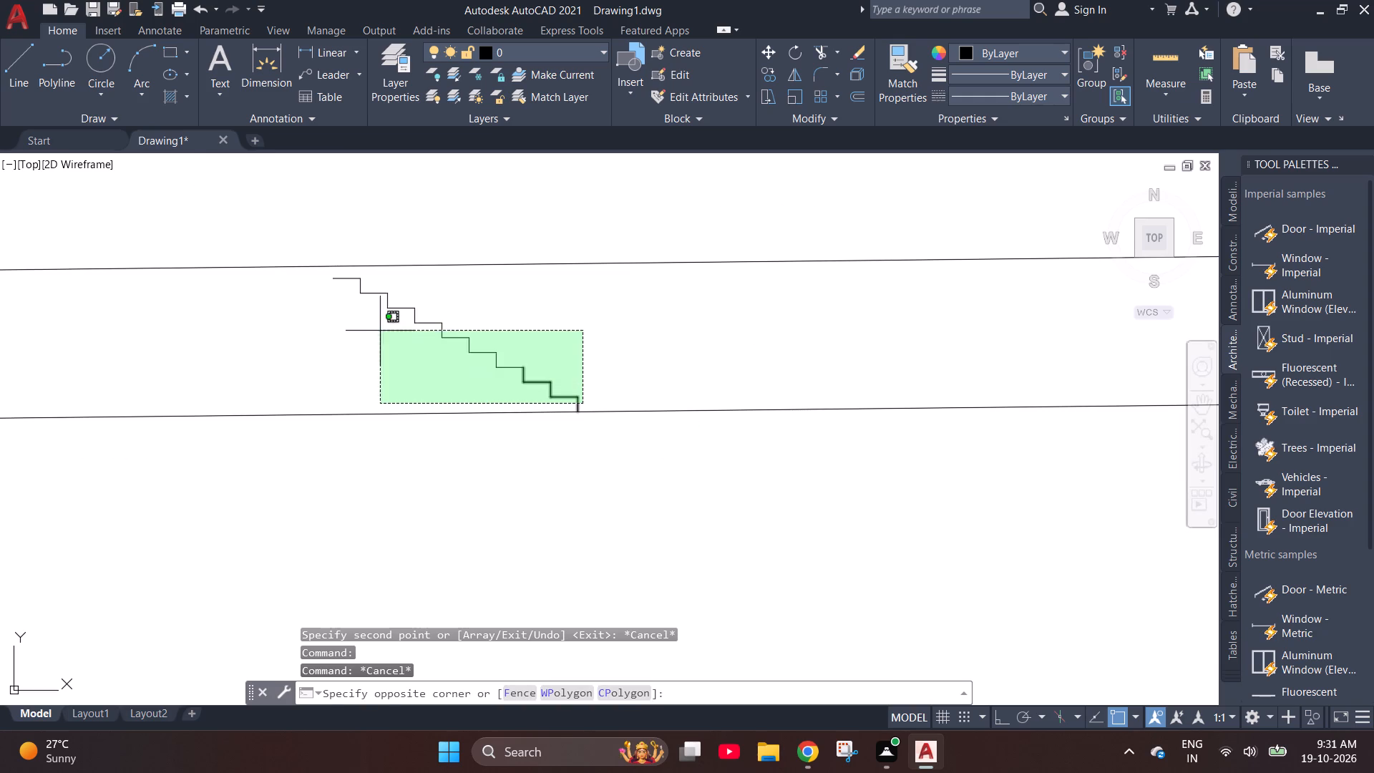
left_click(271, 274)
key("m")
key("space")
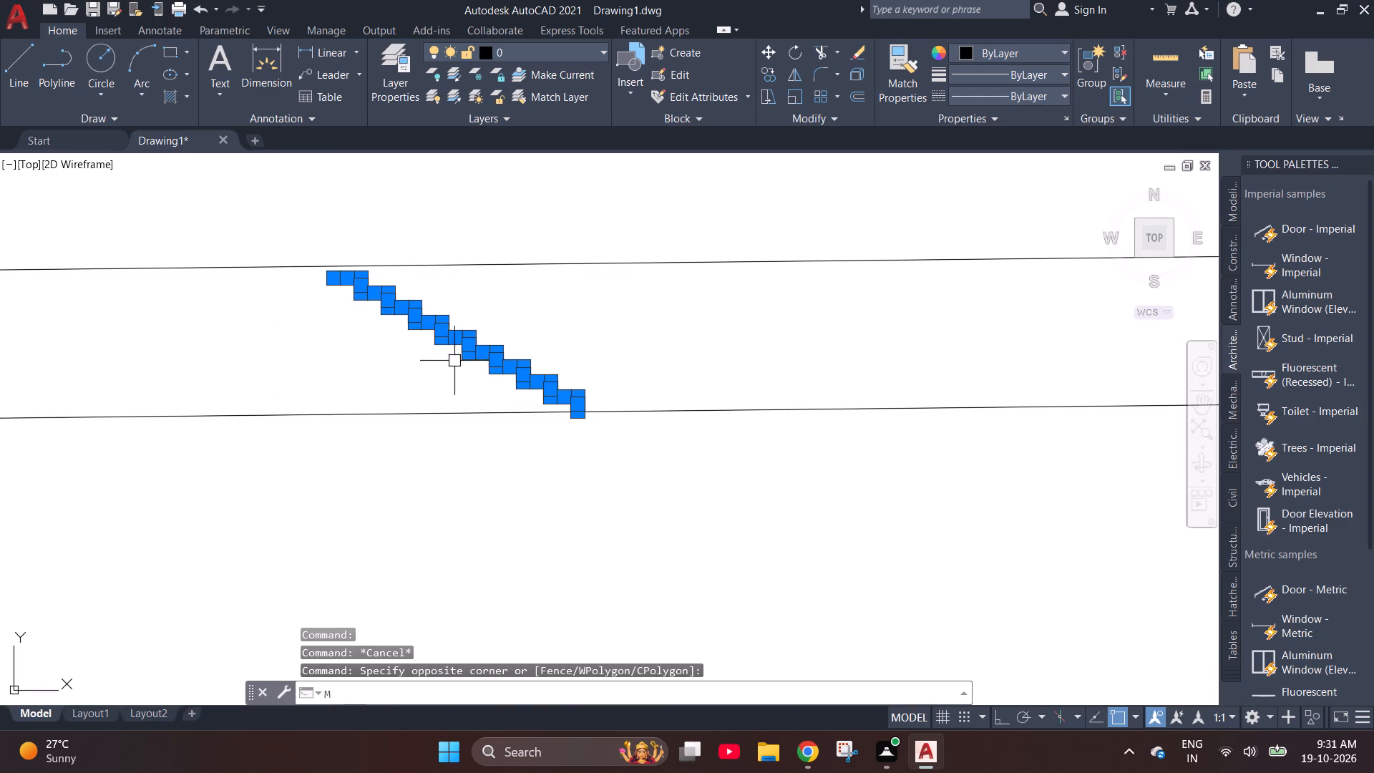
scroll(598, 424, "up", 3)
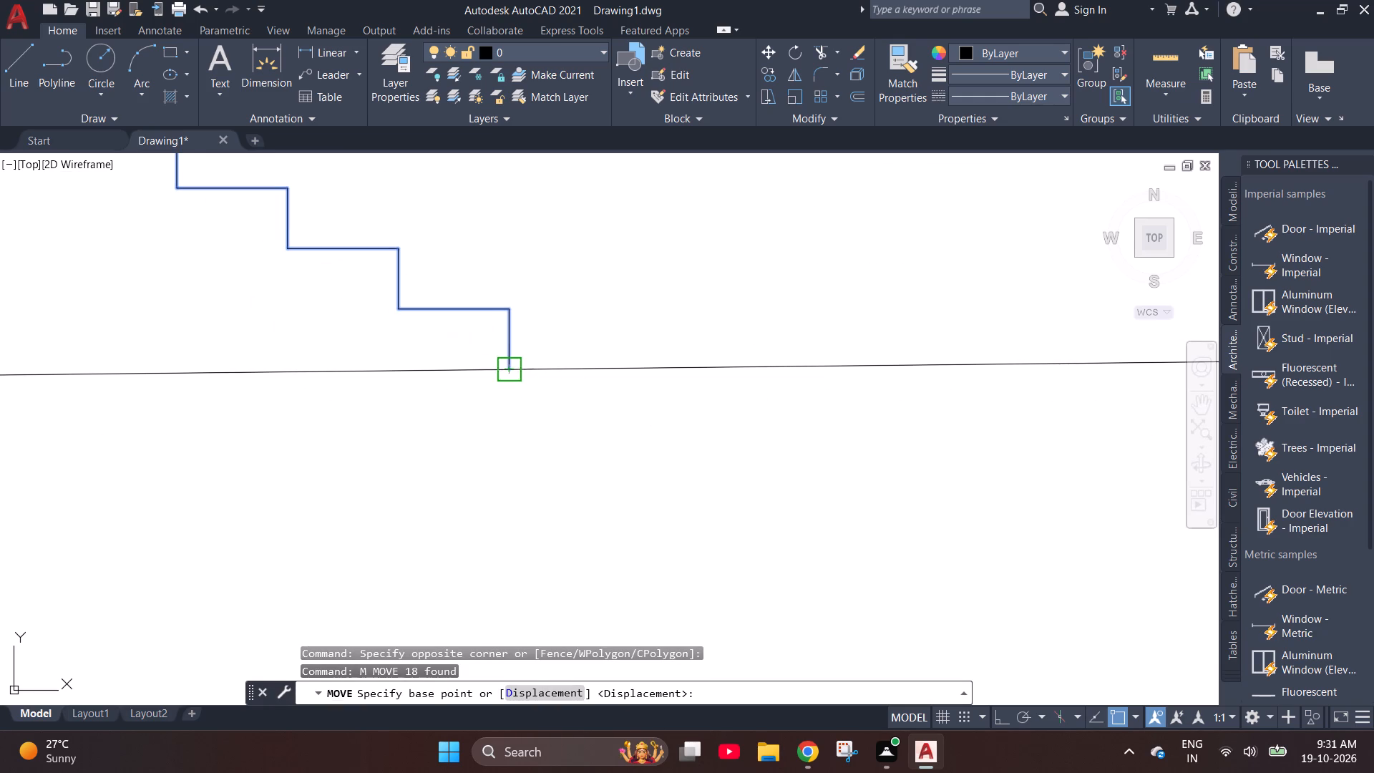
left_click(510, 372)
scroll(592, 408, "down", 5)
scroll(407, 417, "up", 3)
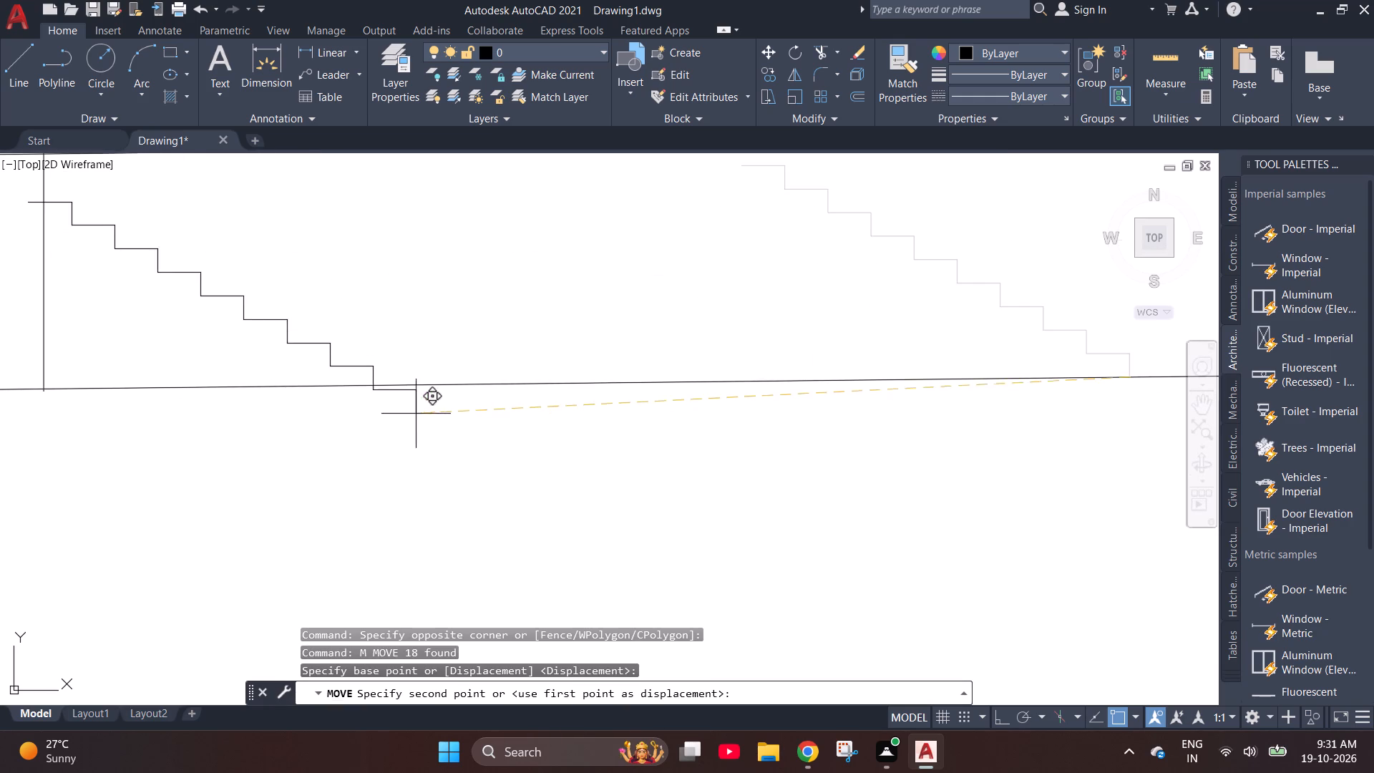
scroll(422, 412, "down", 1)
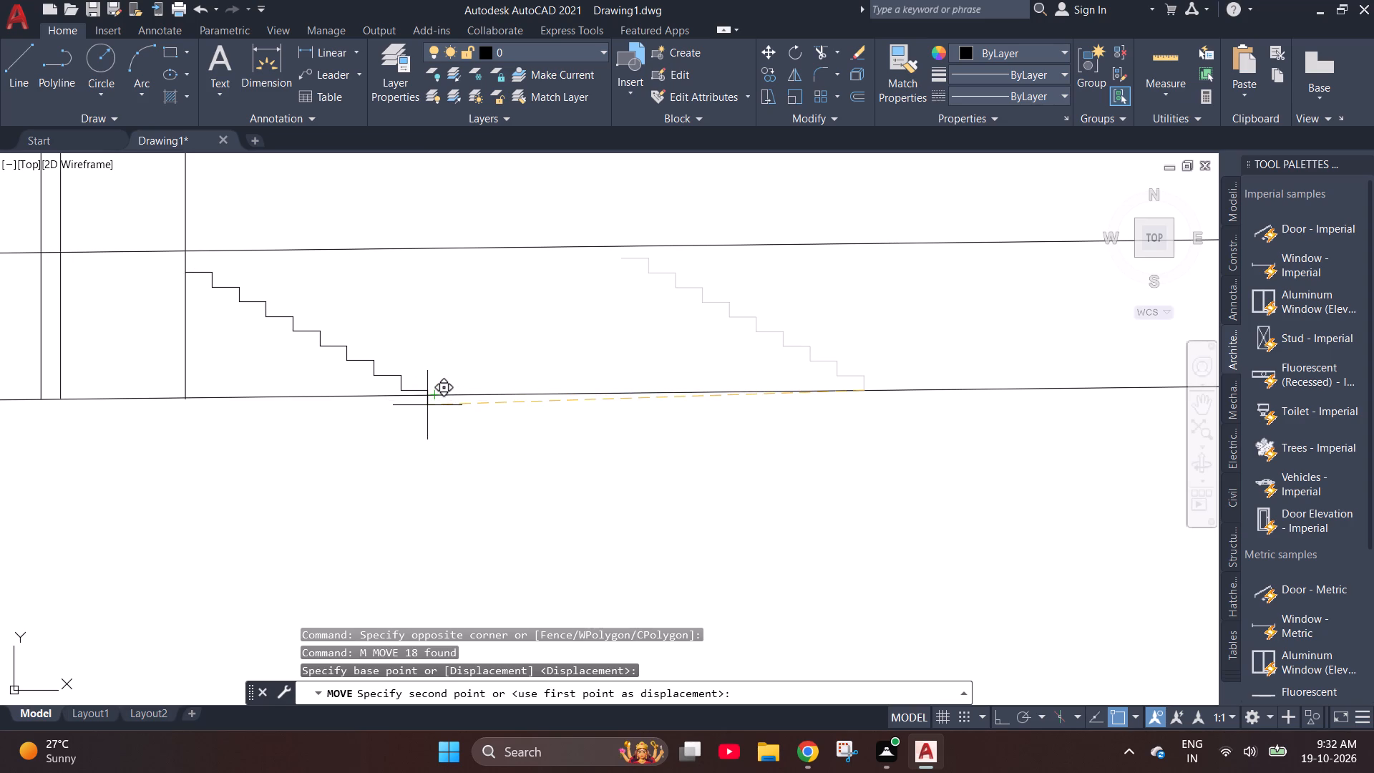
scroll(427, 402, "up", 1)
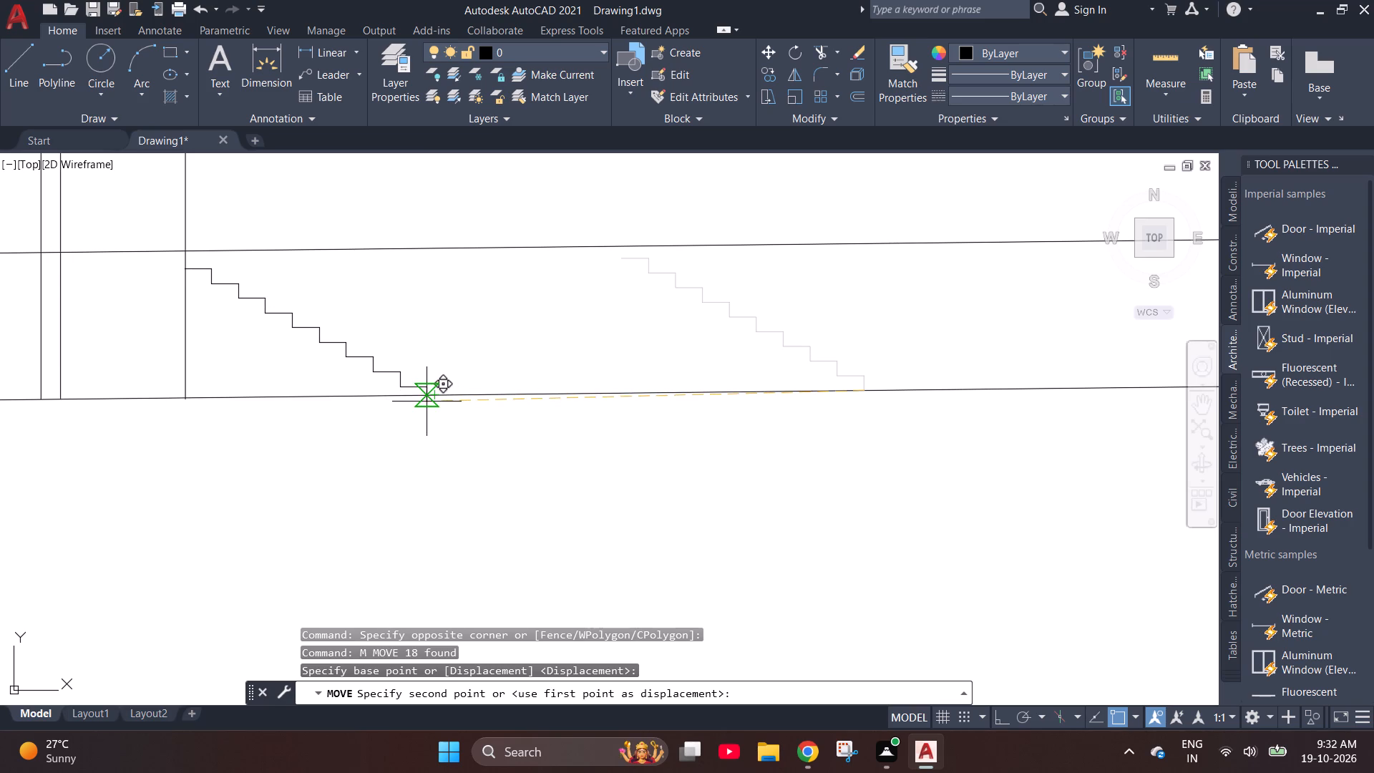
scroll(427, 402, "up", 1)
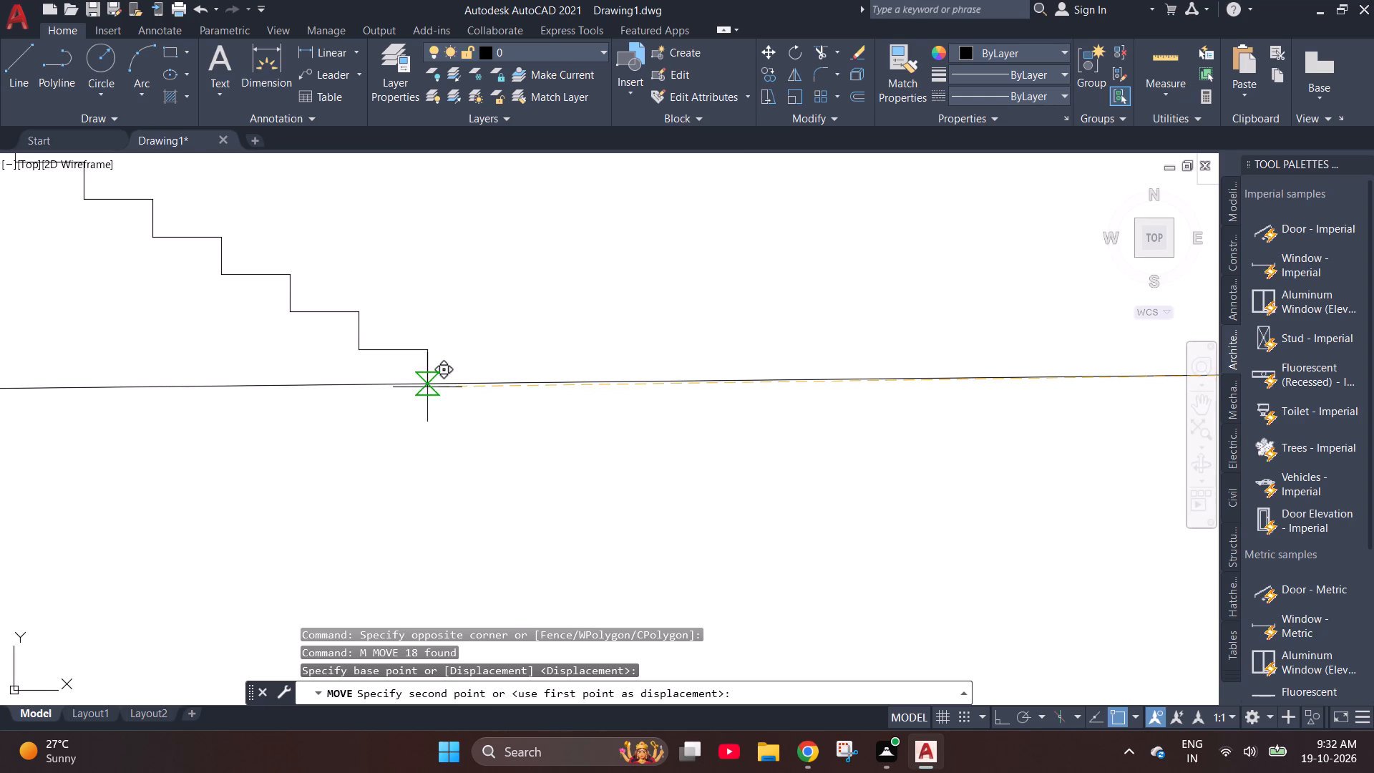
scroll(435, 391, "down", 2)
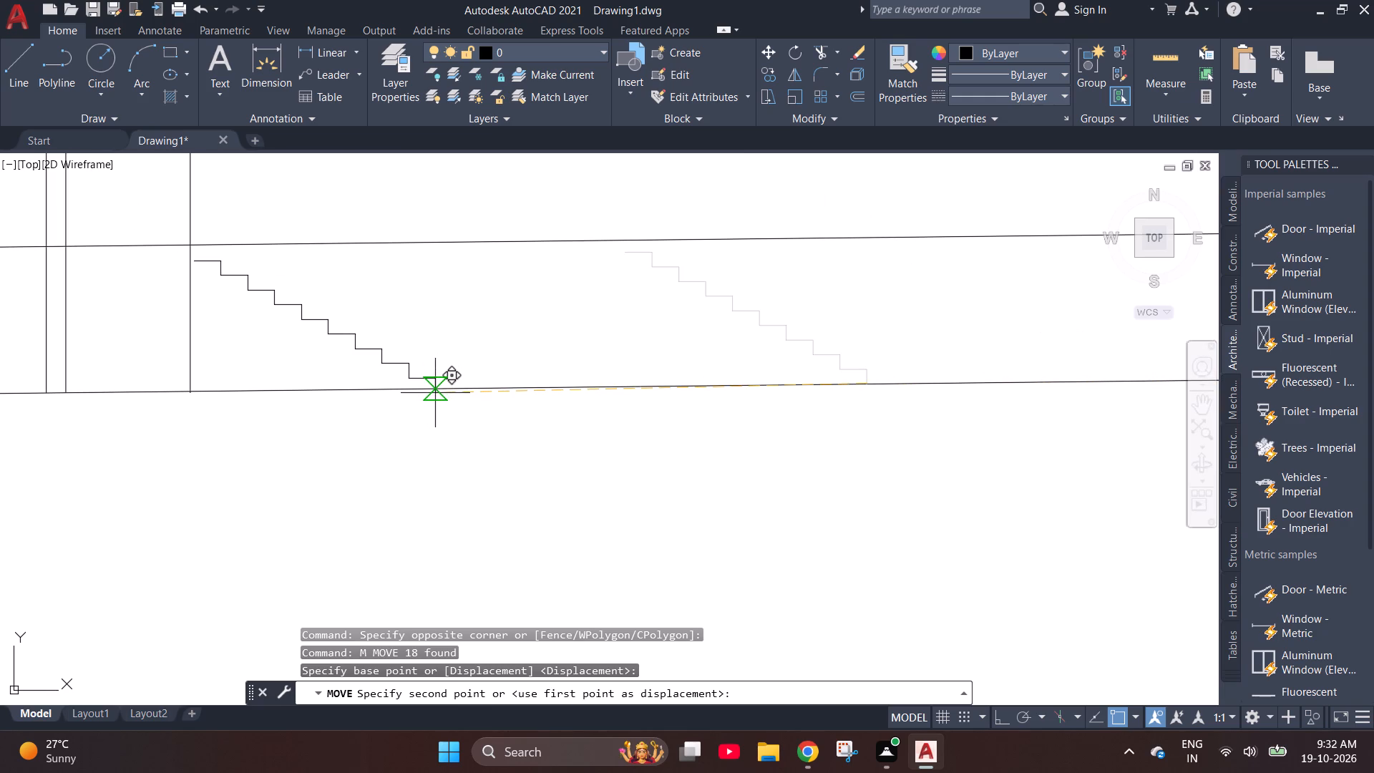
scroll(434, 389, "up", 3)
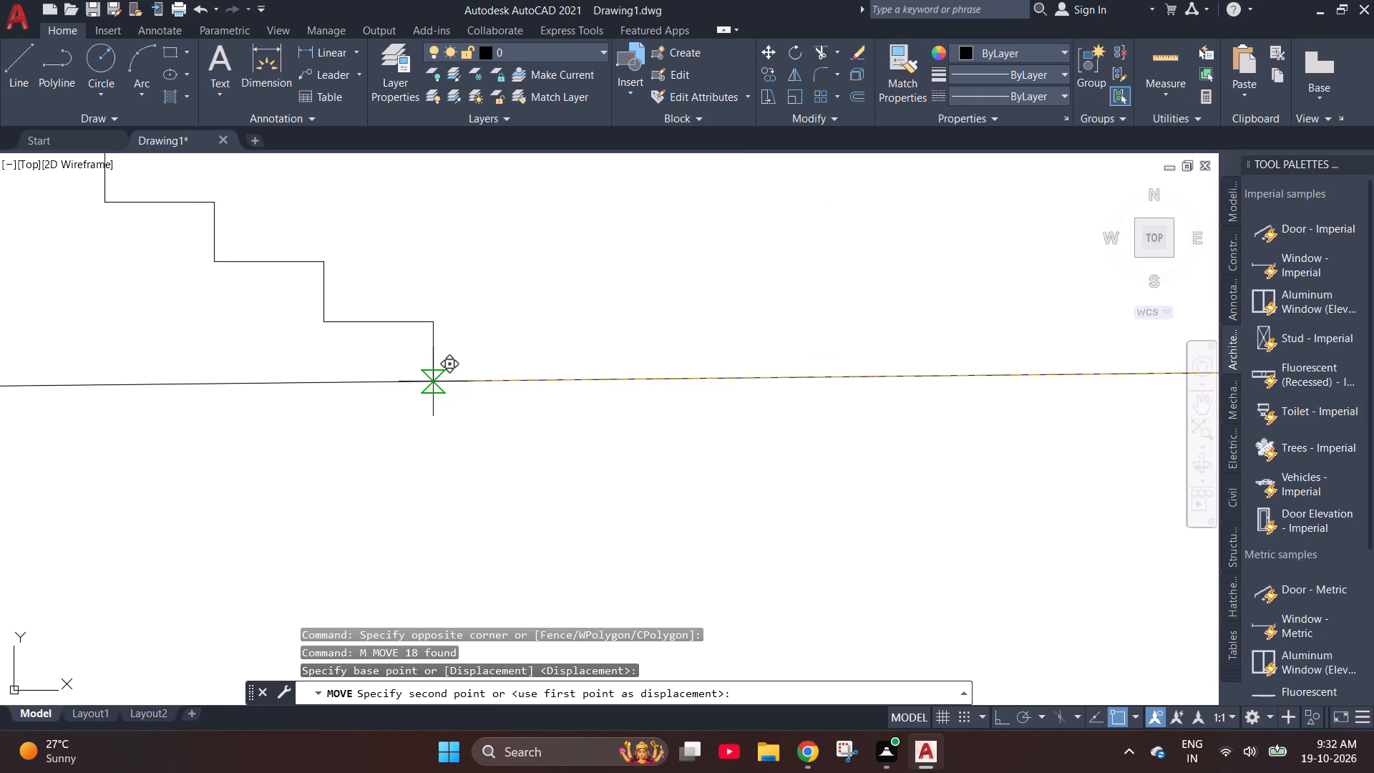
scroll(433, 381, "down", 3)
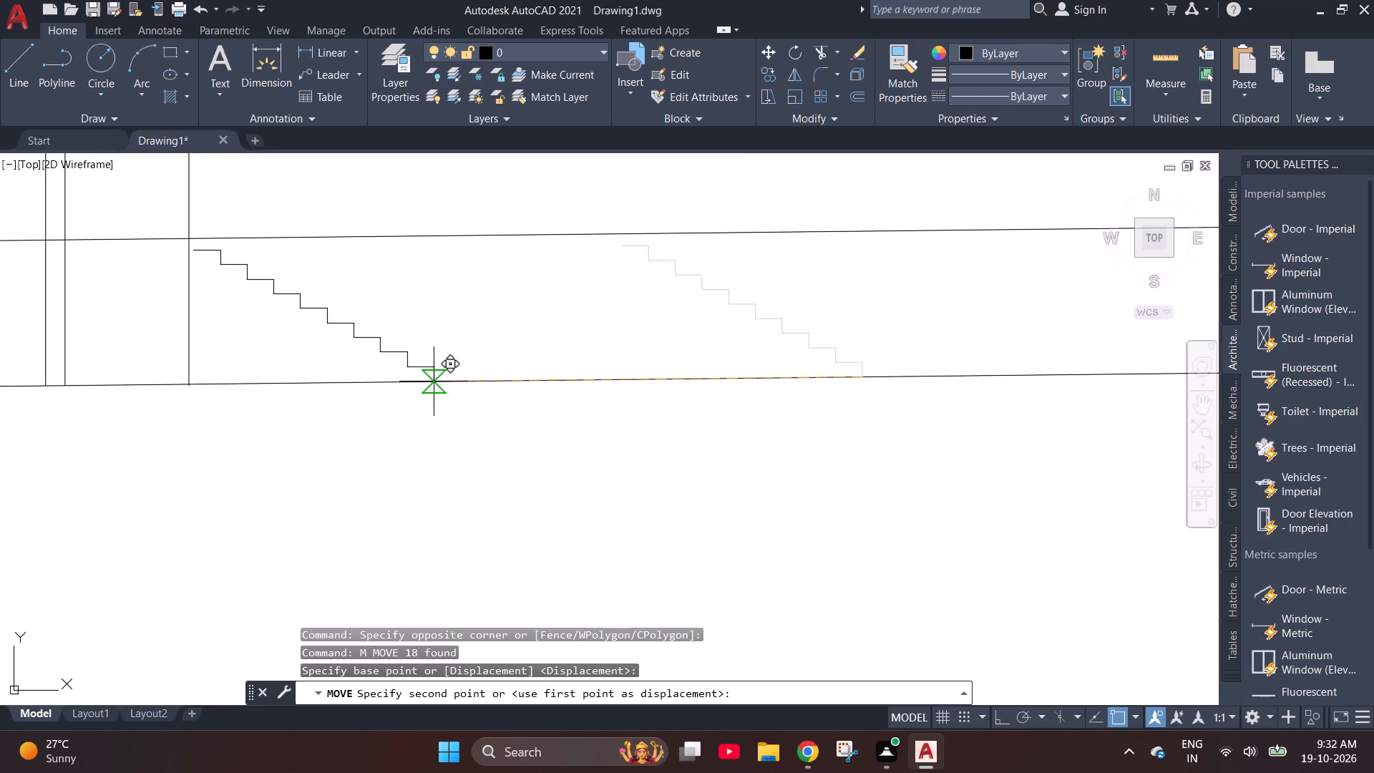
scroll(433, 381, "up", 3)
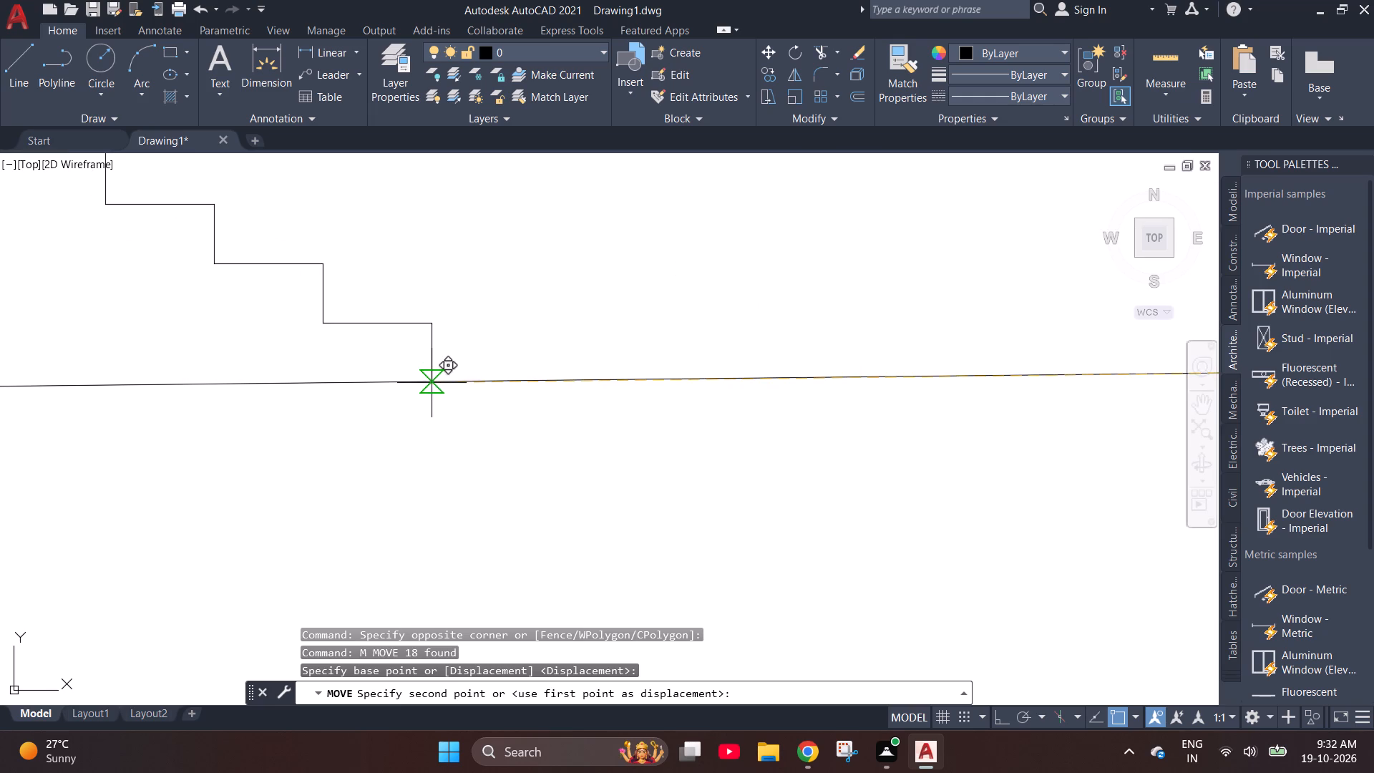
scroll(432, 383, "down", 3)
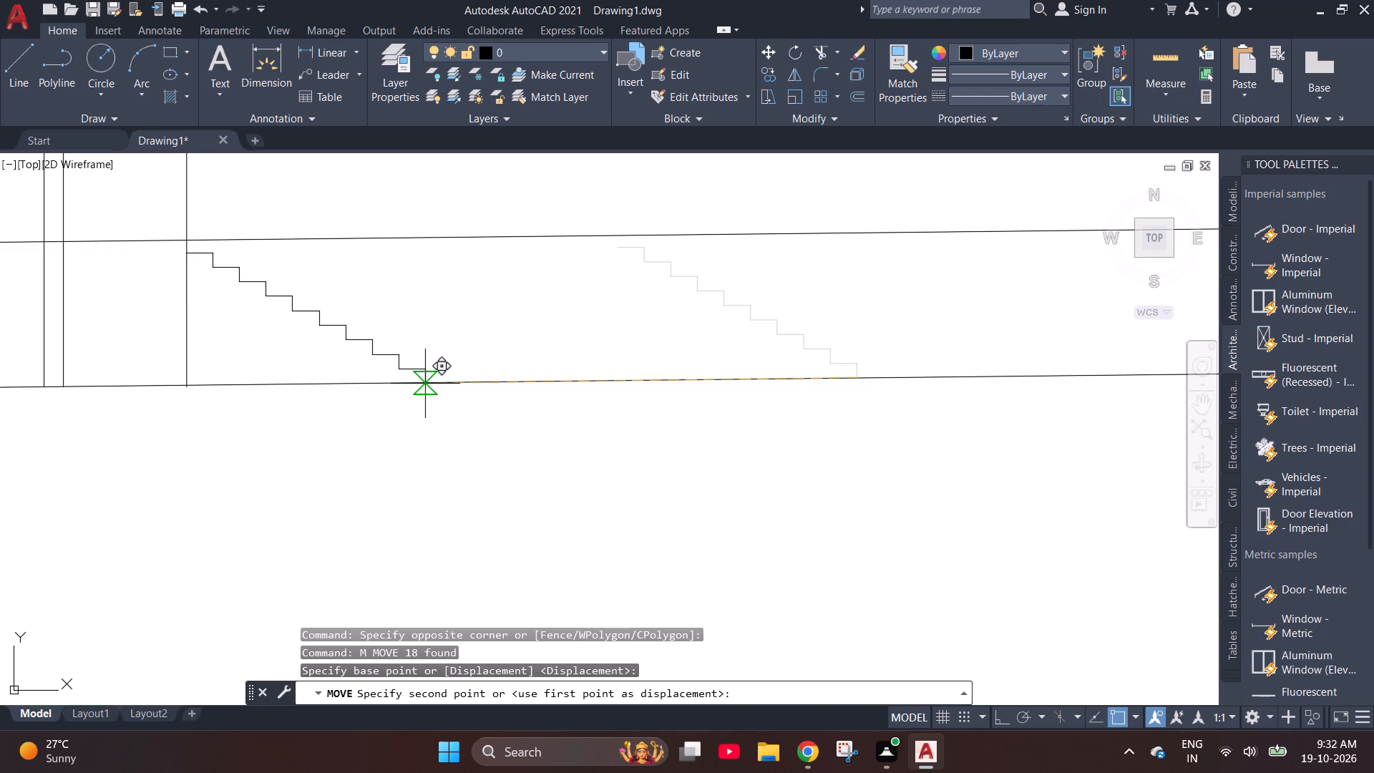
scroll(425, 384, "up", 2)
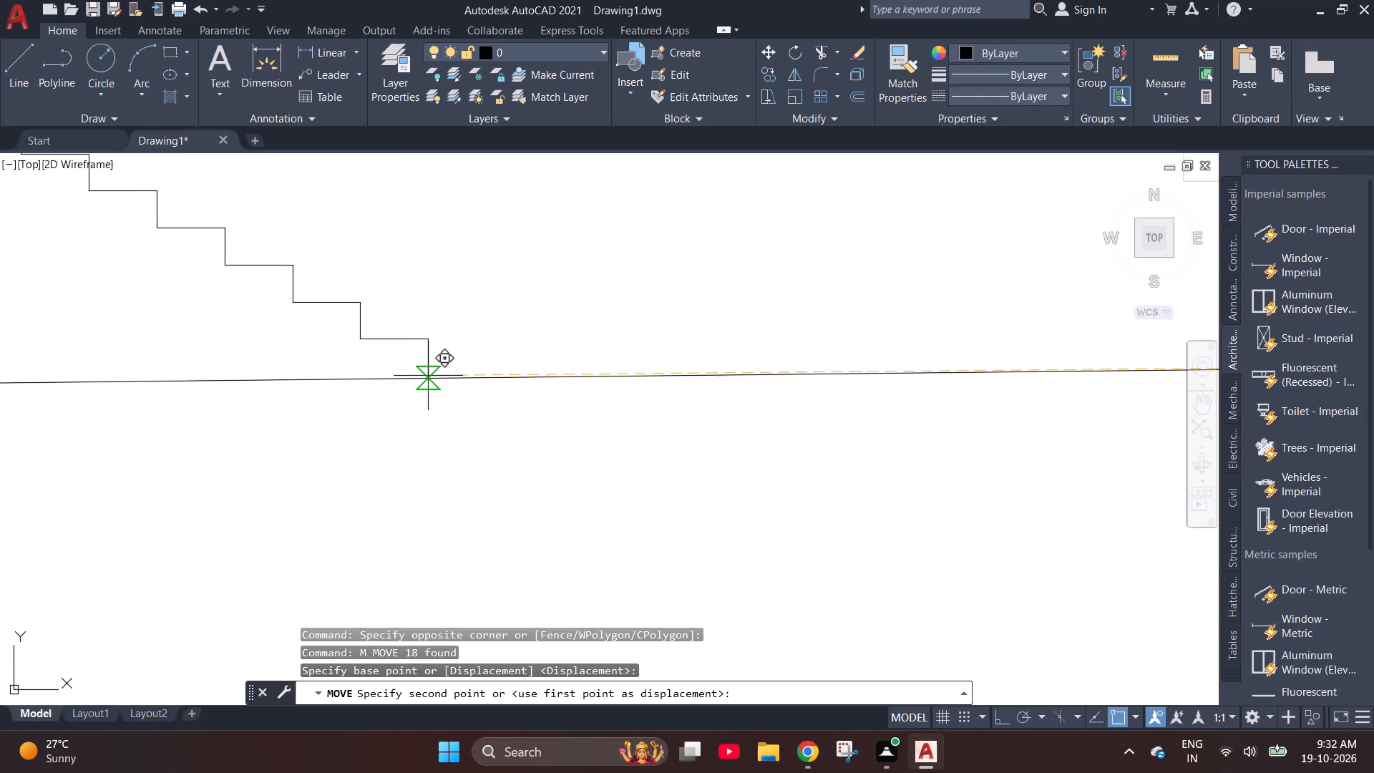
scroll(428, 376, "down", 2)
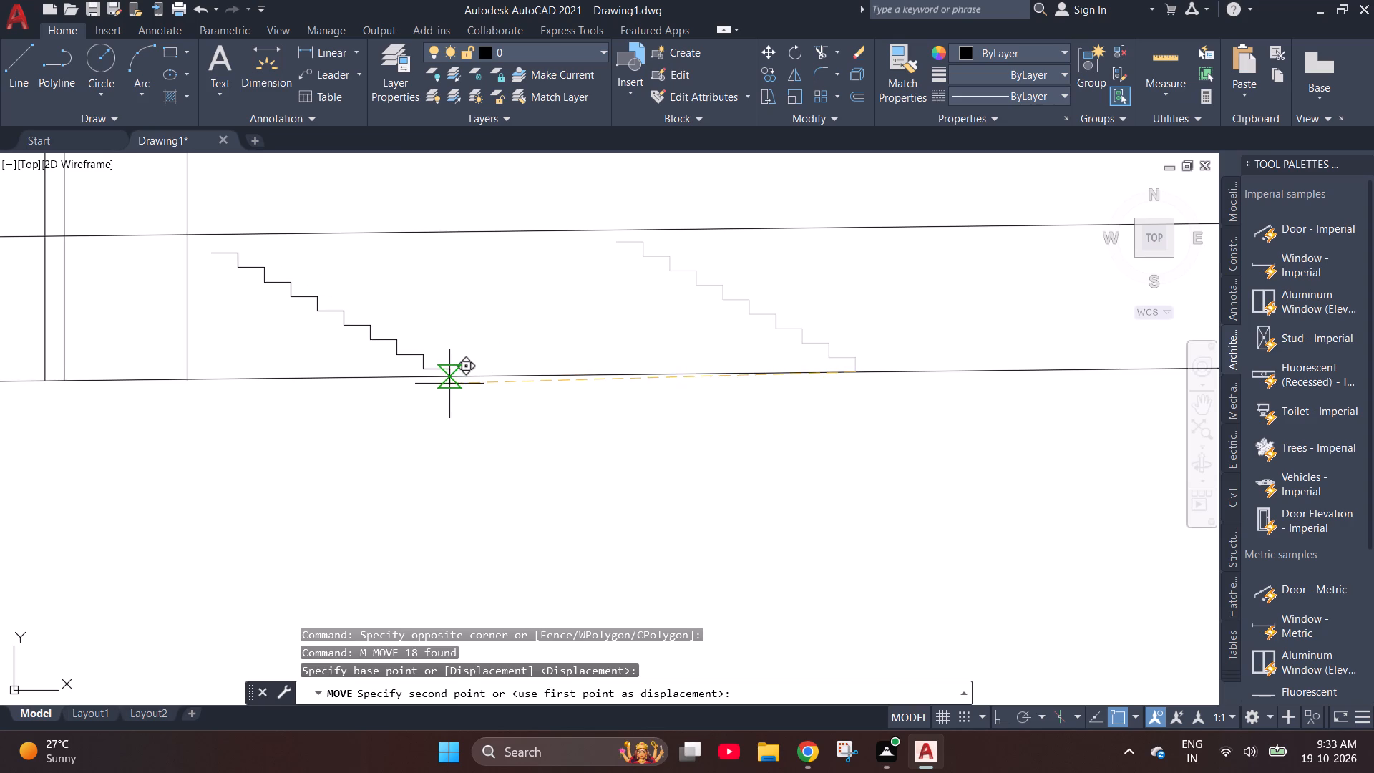
left_click(484, 375)
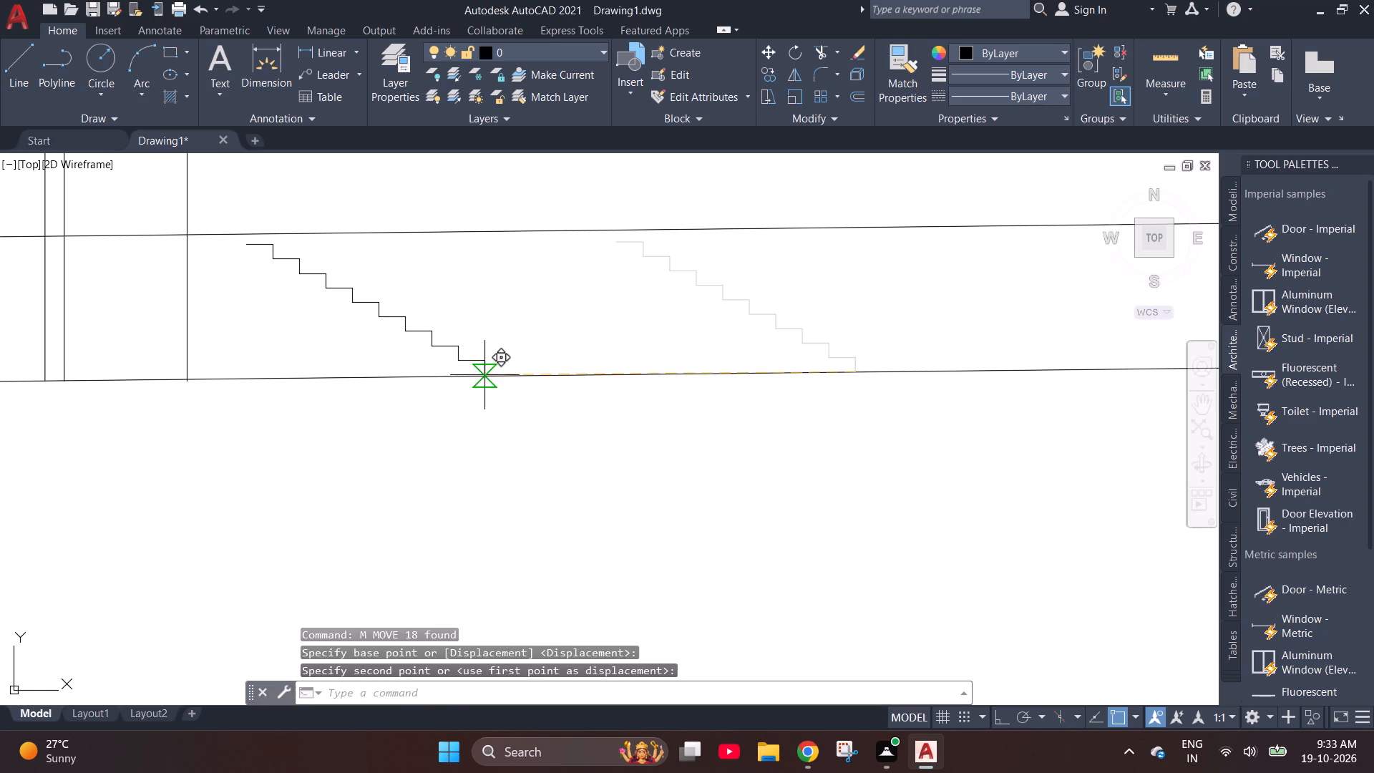
key("Escape")
Offset the upper long, nearly horizontal line 6" downward.
scroll(180, 384, "down", 2)
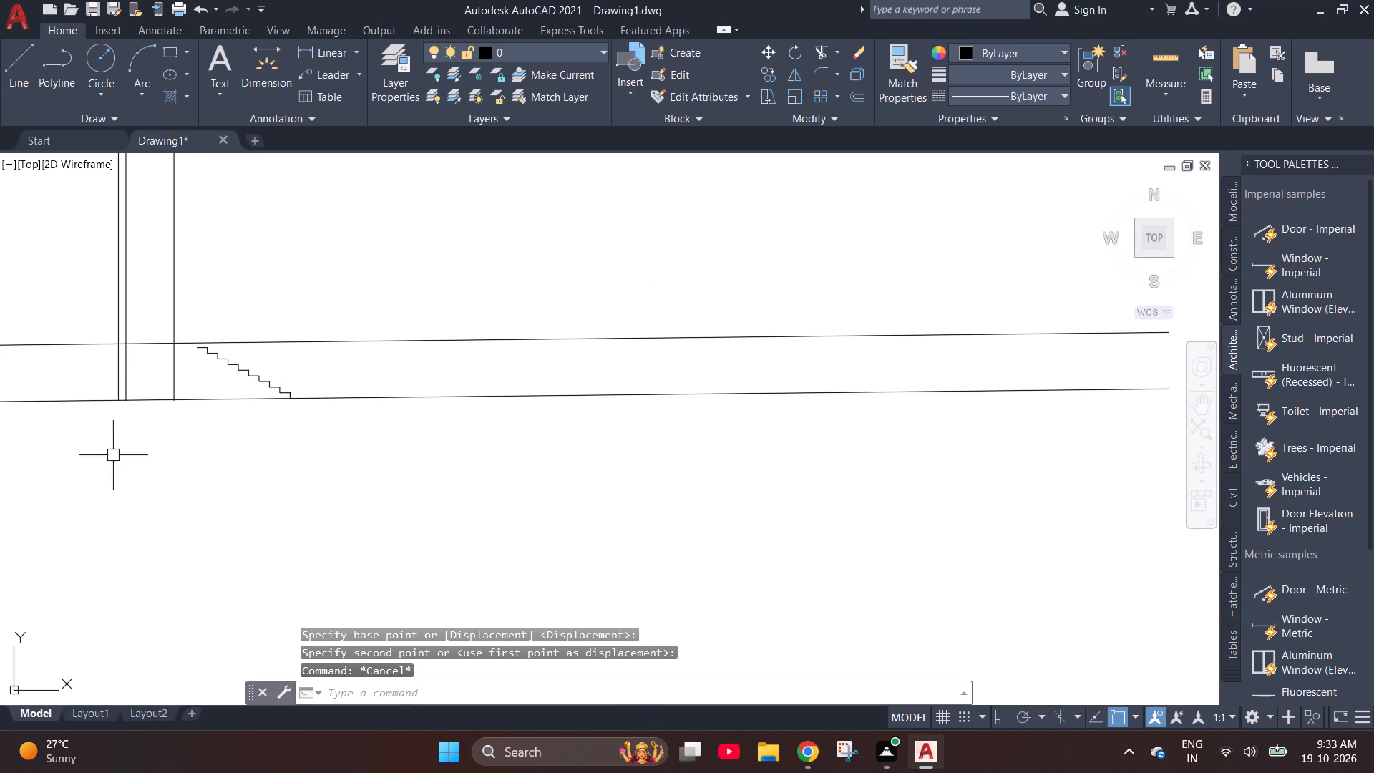
scroll(41, 359, "up", 1)
scroll(85, 356, "down", 3)
scroll(125, 329, "up", 2)
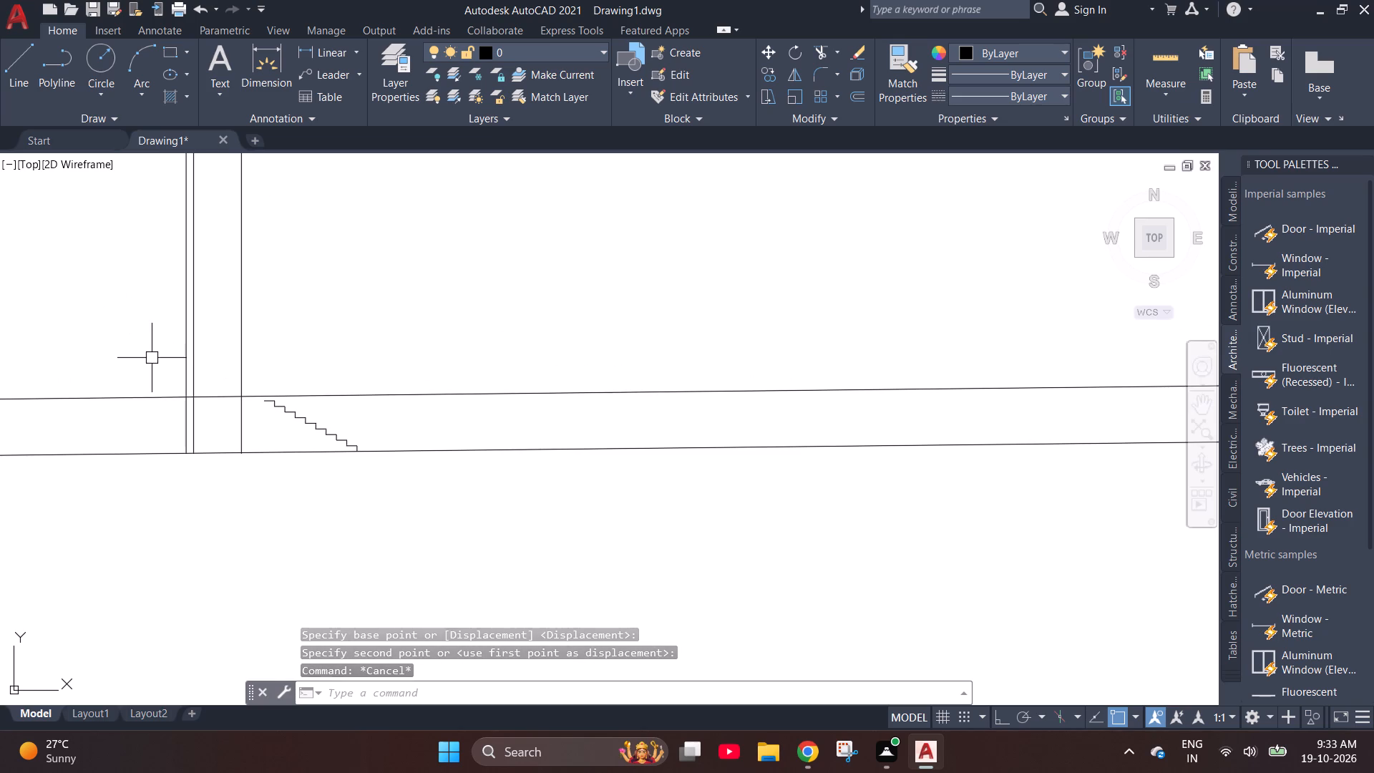
scroll(159, 374, "up", 1)
scroll(235, 480, "up", 1)
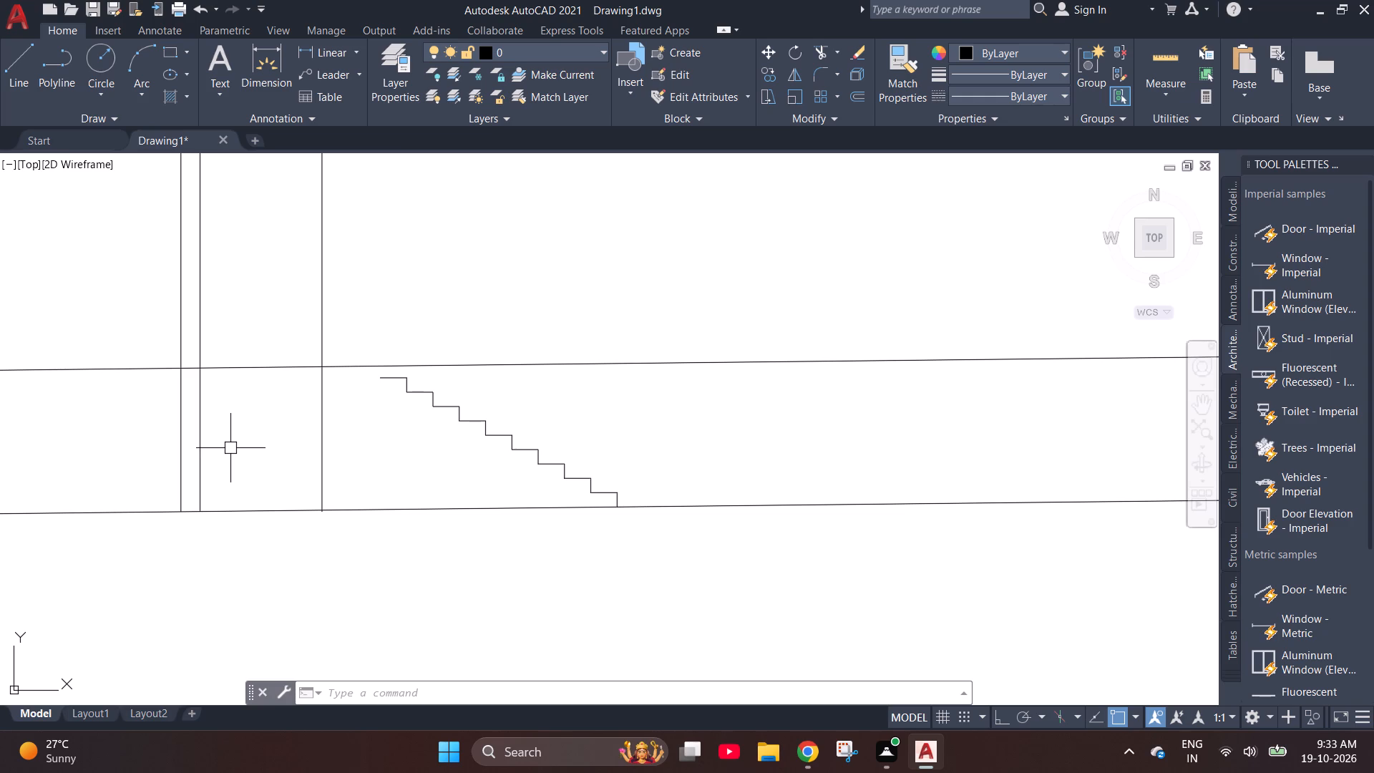
key("Escape")
key("o")
key("Return")
type("6\"")
key("Return")
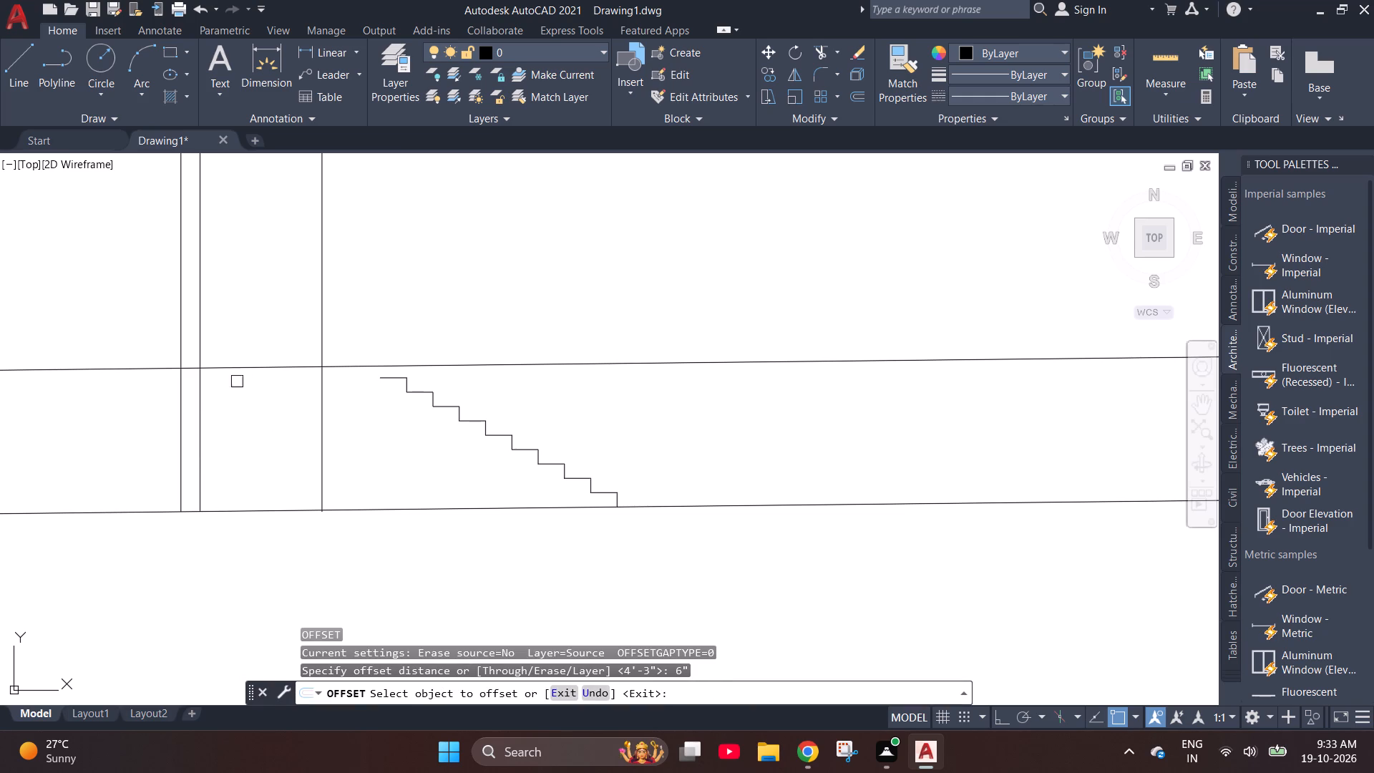
left_click(253, 366)
left_click(255, 399)
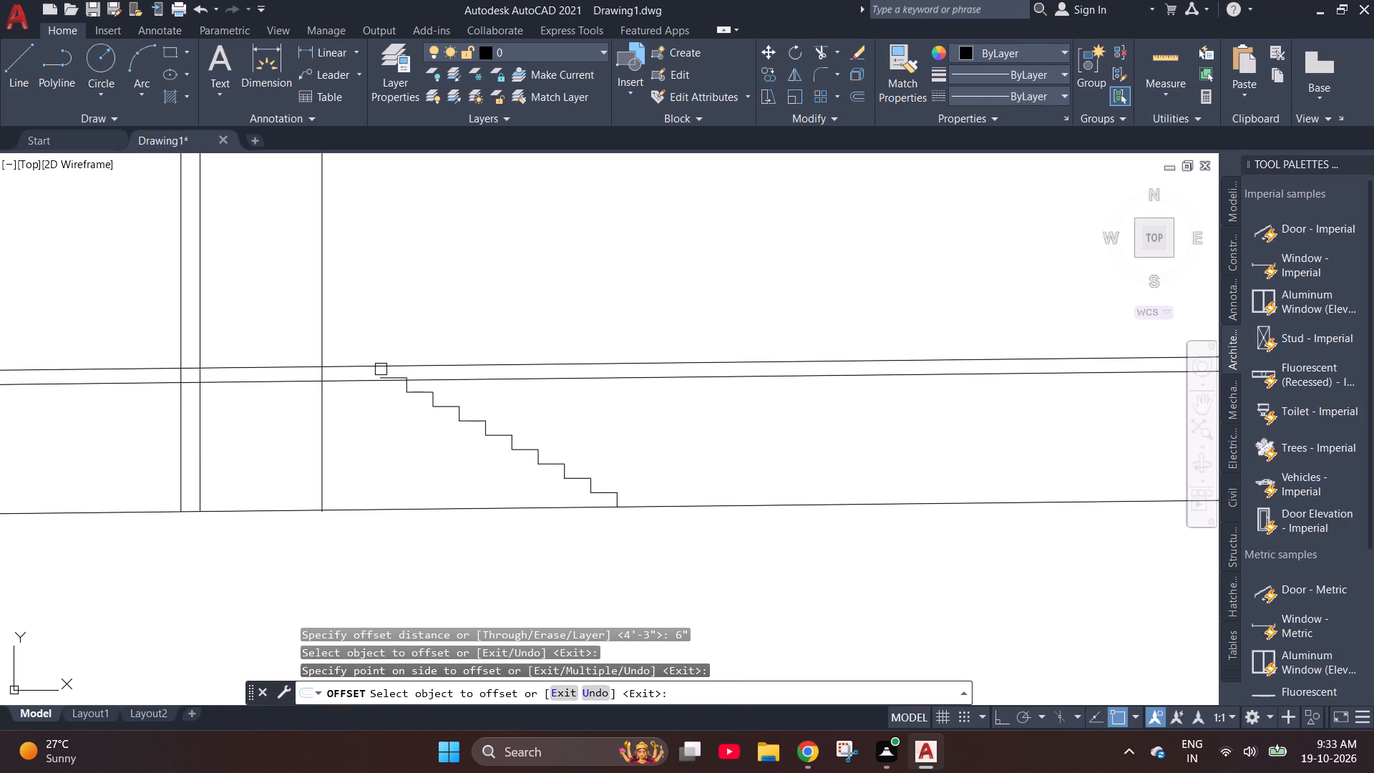
scroll(381, 369, "up", 1)
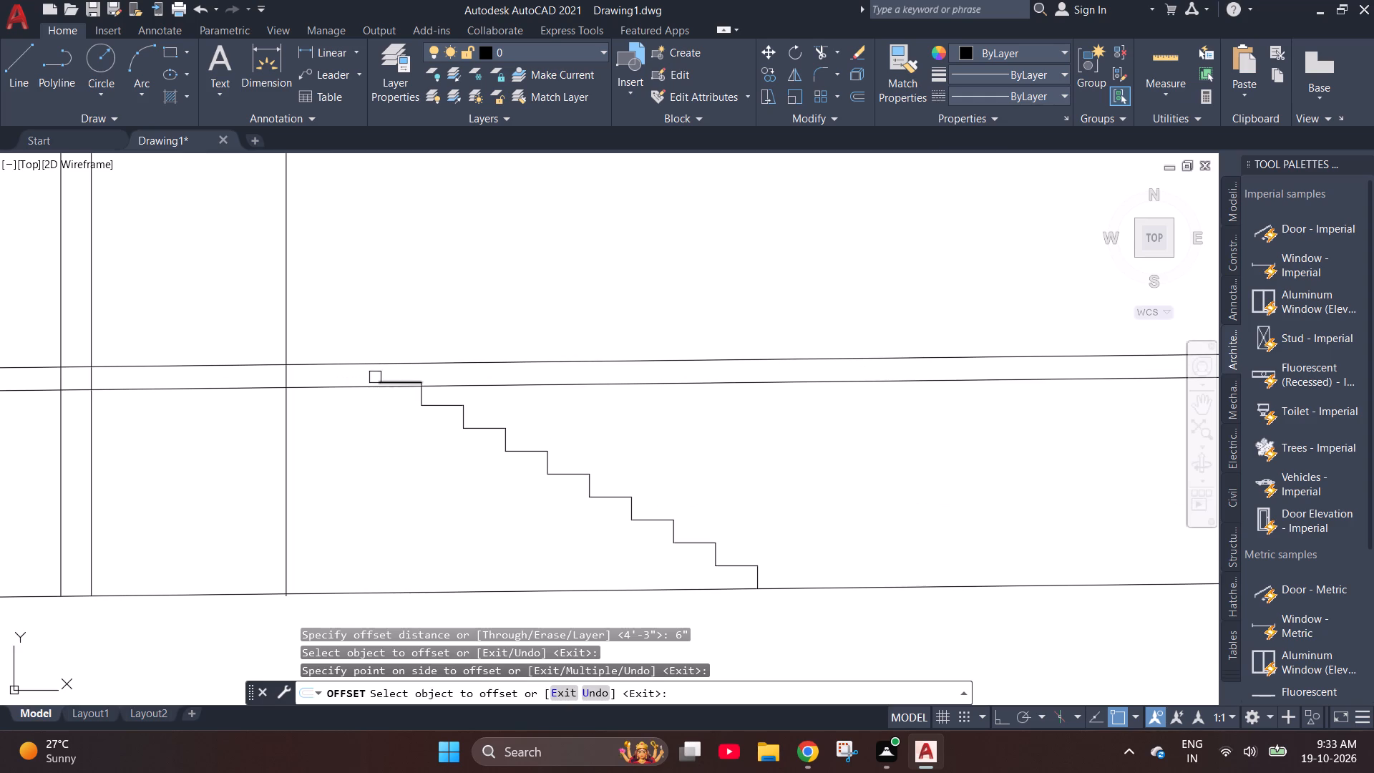
key("Escape")
Trim the projection line nearest the flight between the upper and lower long lines, including the piece within the 6" band.
type("TR")
key("space")
left_click(286, 381)
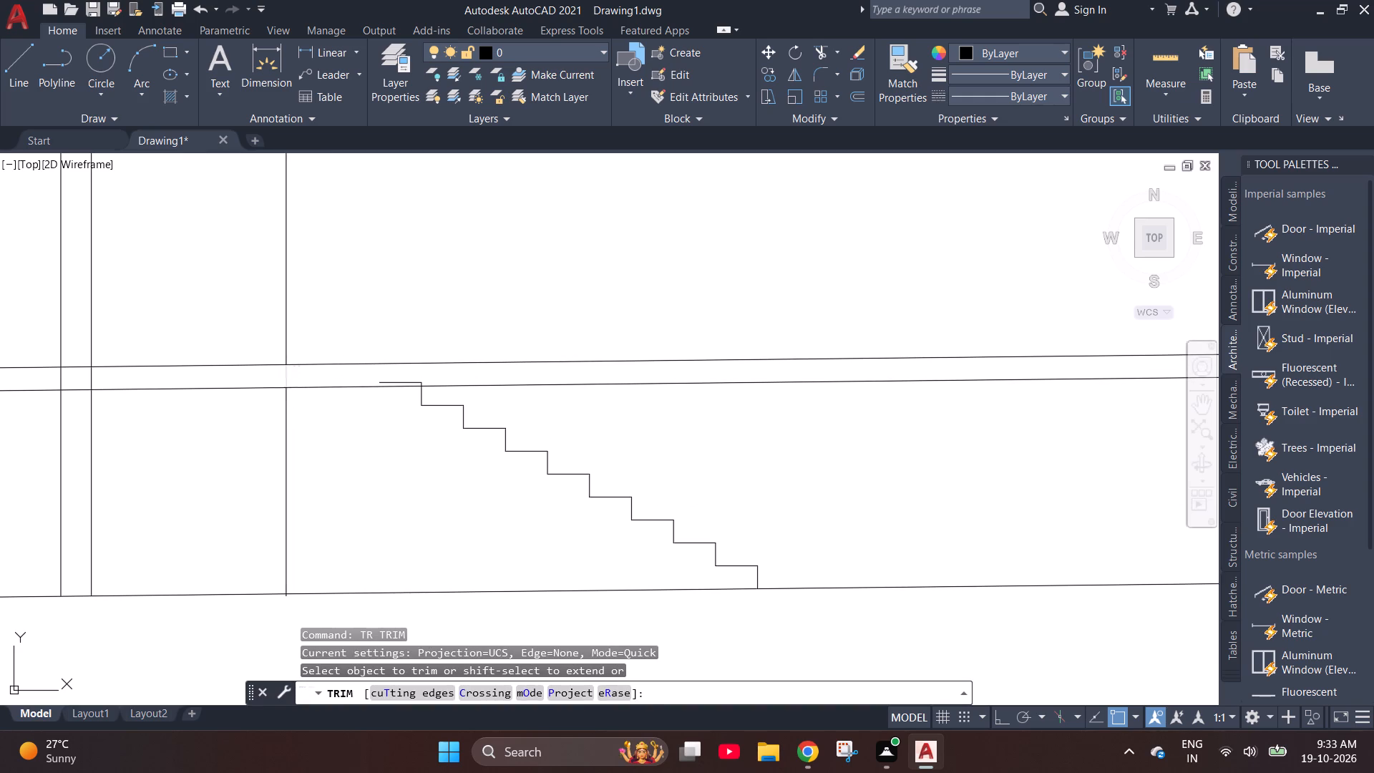
scroll(495, 437, "down", 1)
scroll(327, 436, "up", 1)
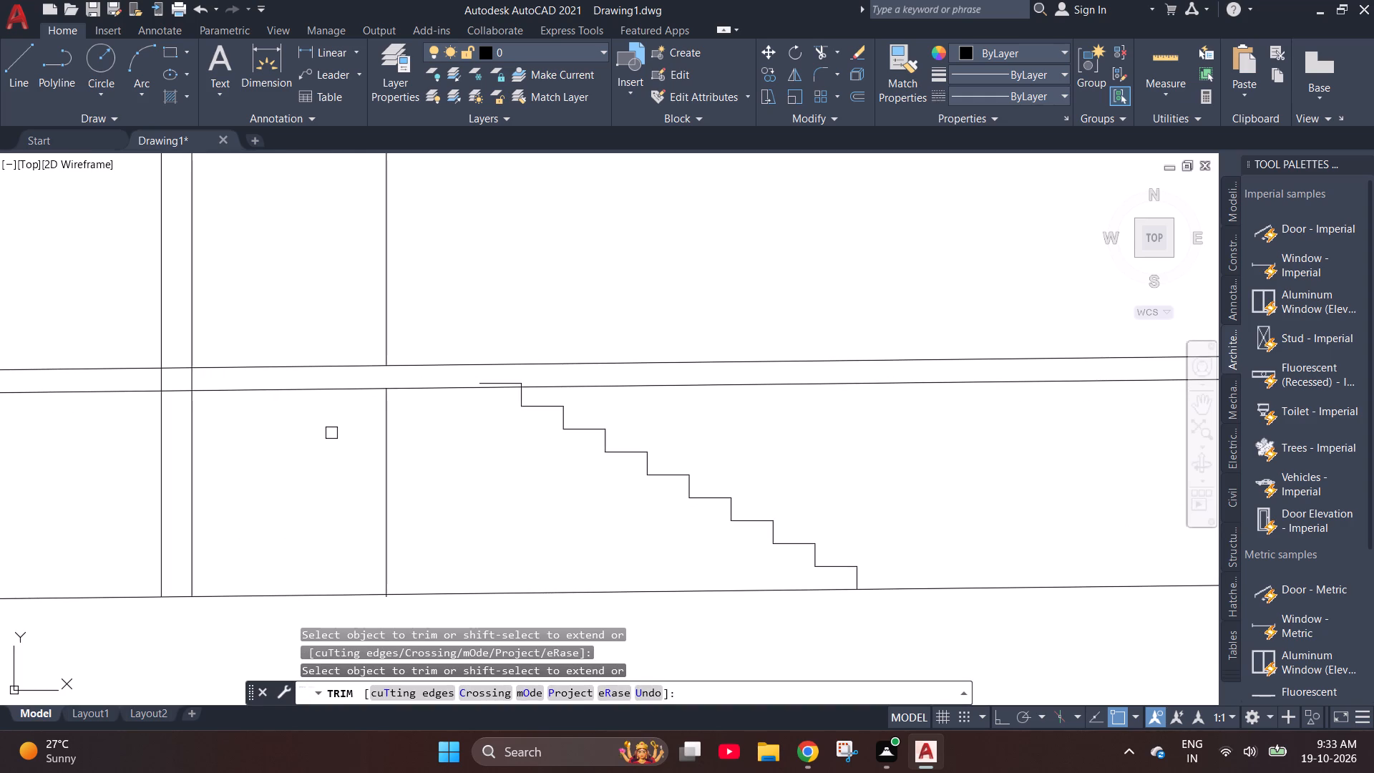
left_click(386, 425)
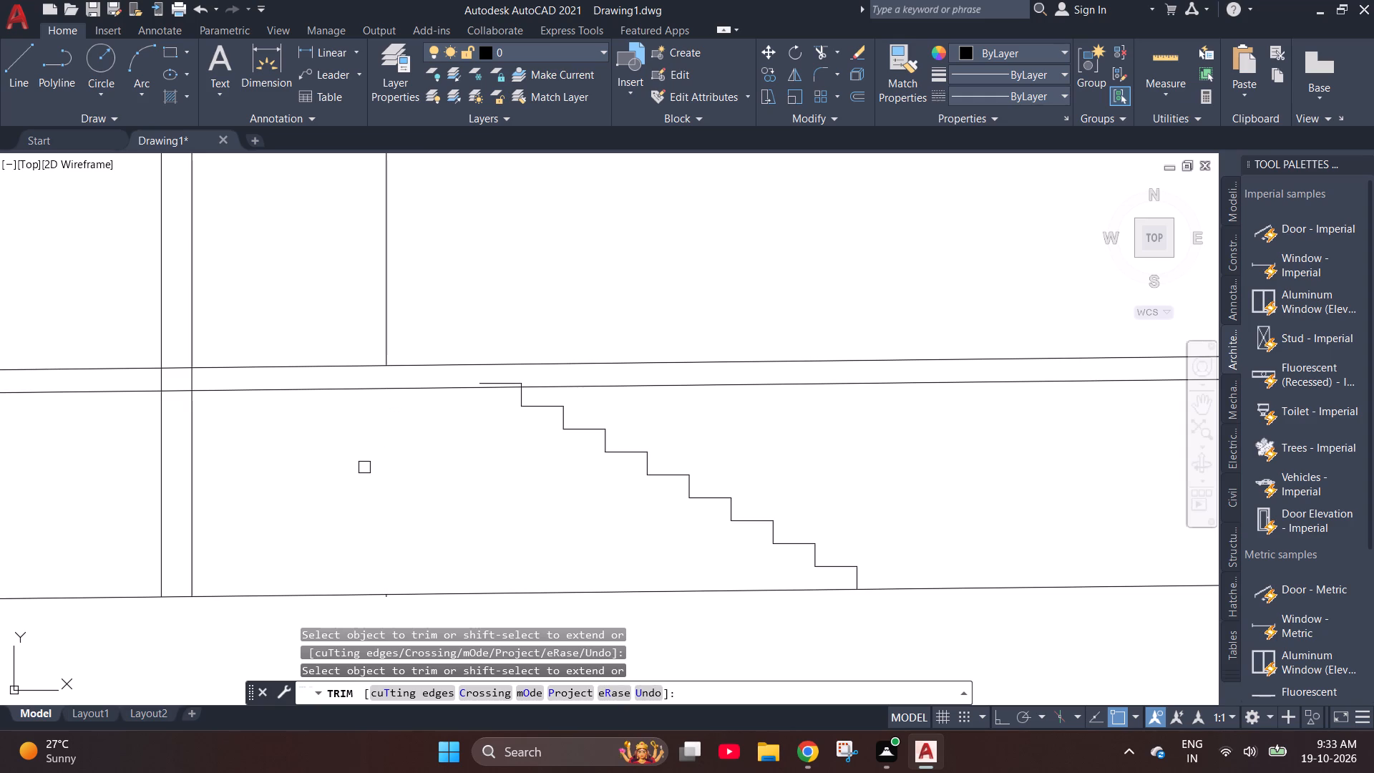
key("Escape")
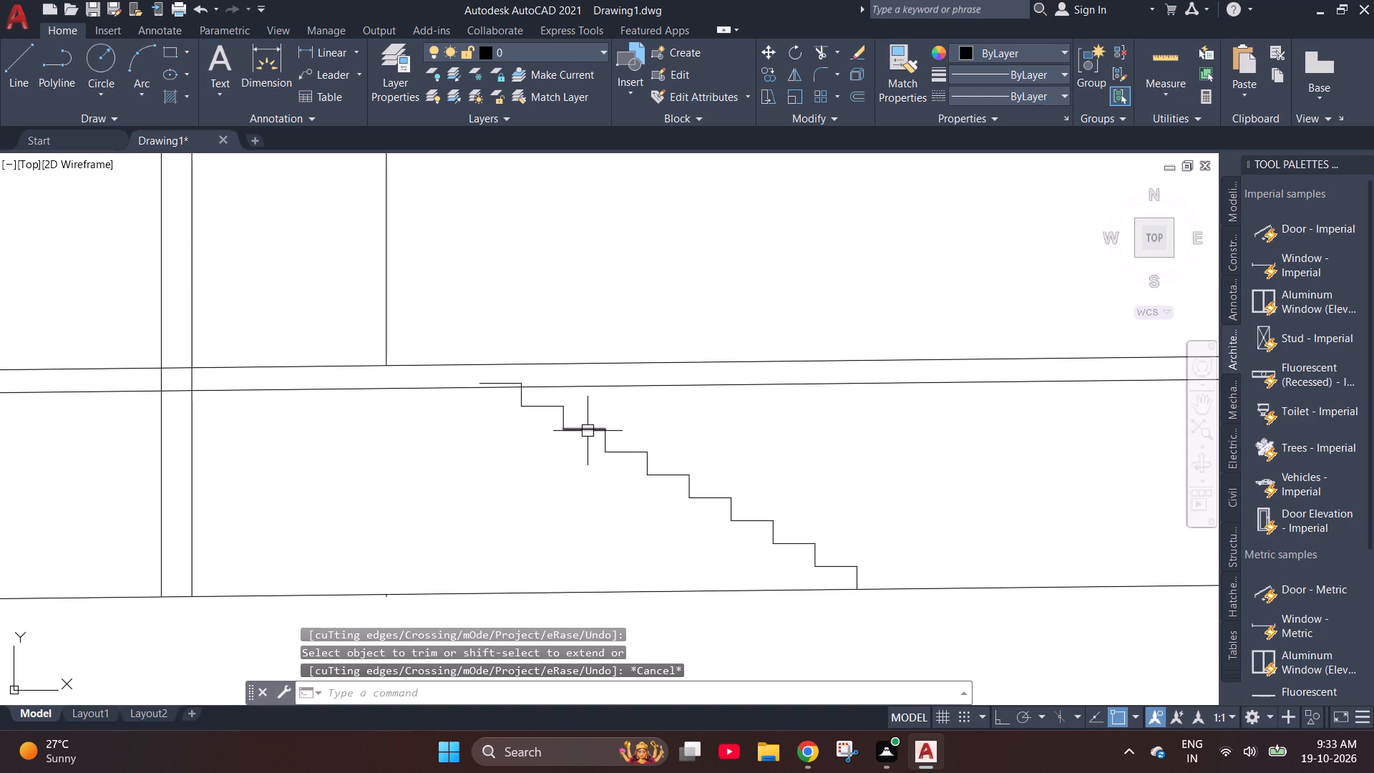
Join all the riser and tread lines of the flight into one polyline.
left_click(484, 381)
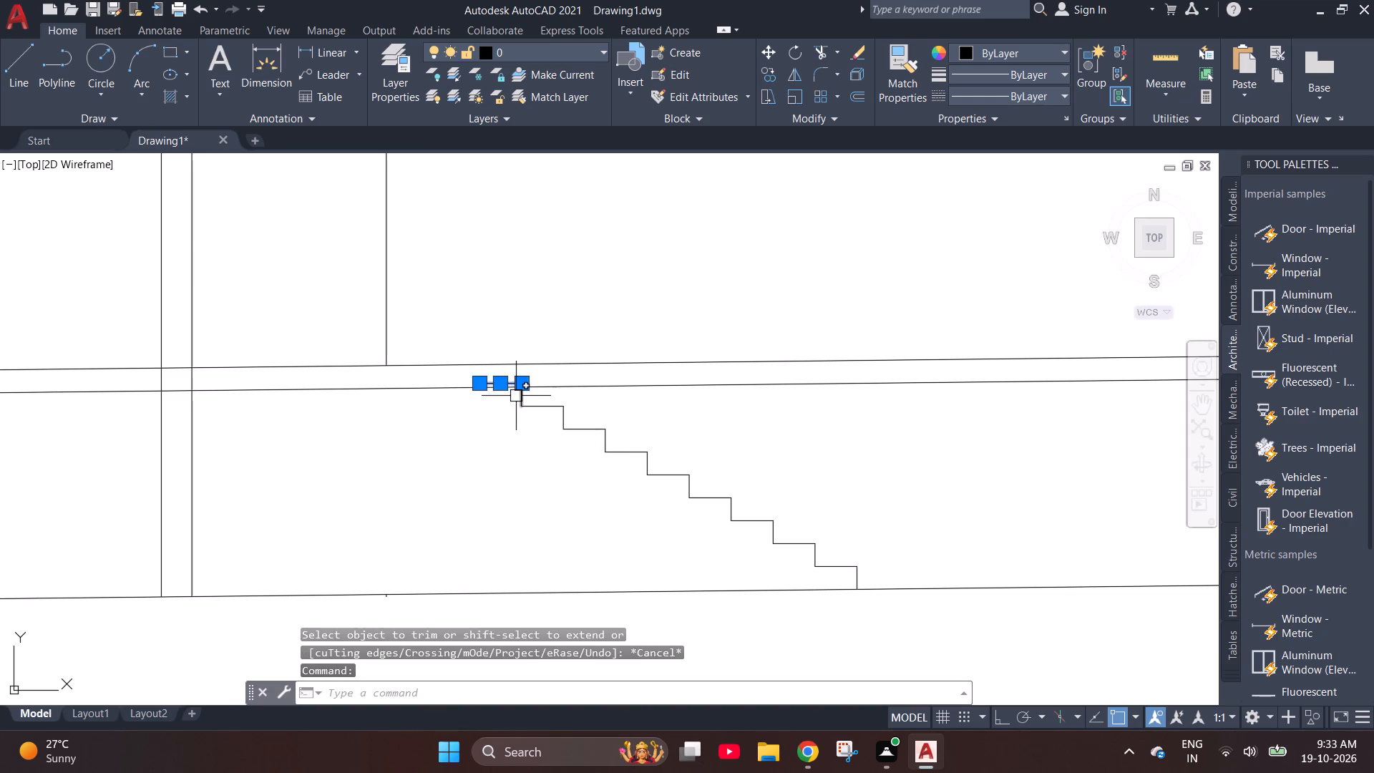
left_click(516, 396)
left_click_drag(894, 582, 877, 578)
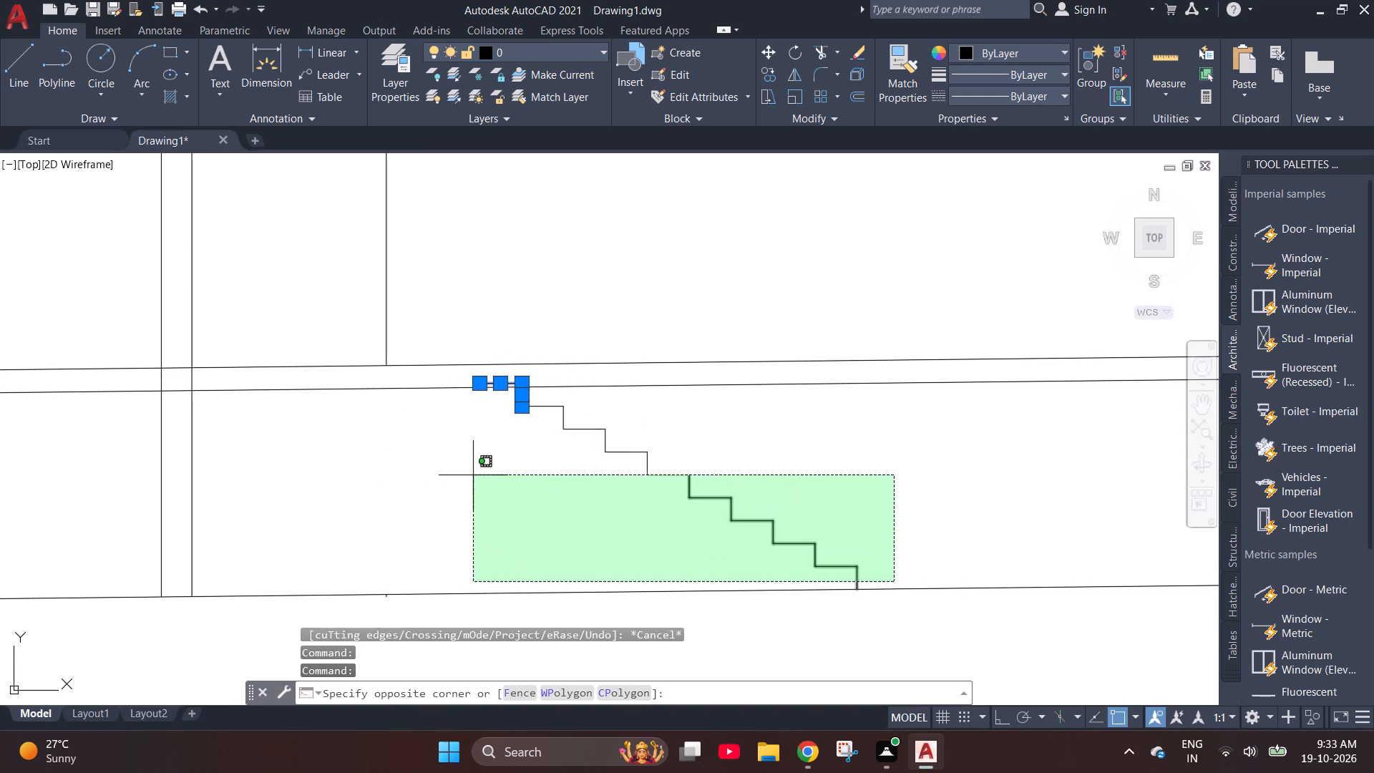
left_click(335, 409)
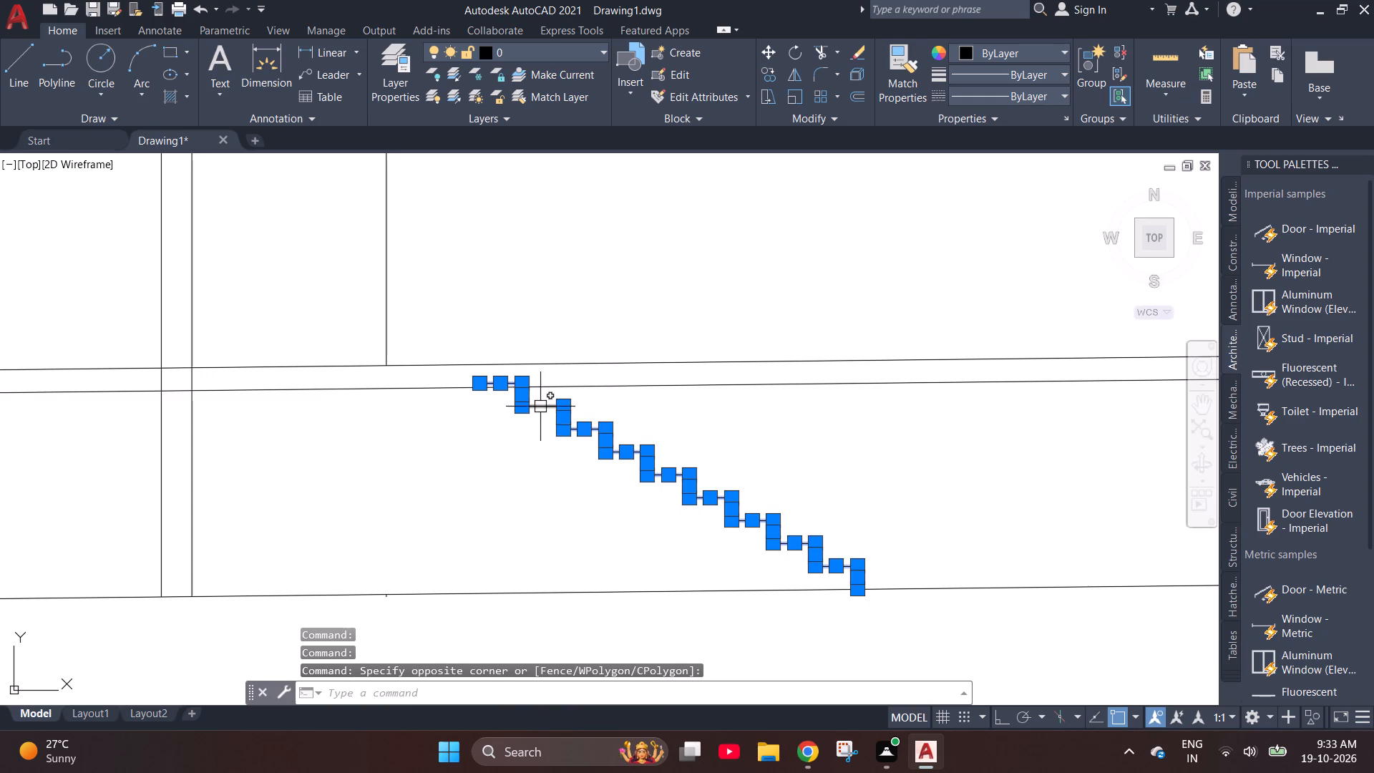
left_click(540, 407)
key("j")
key("Return")
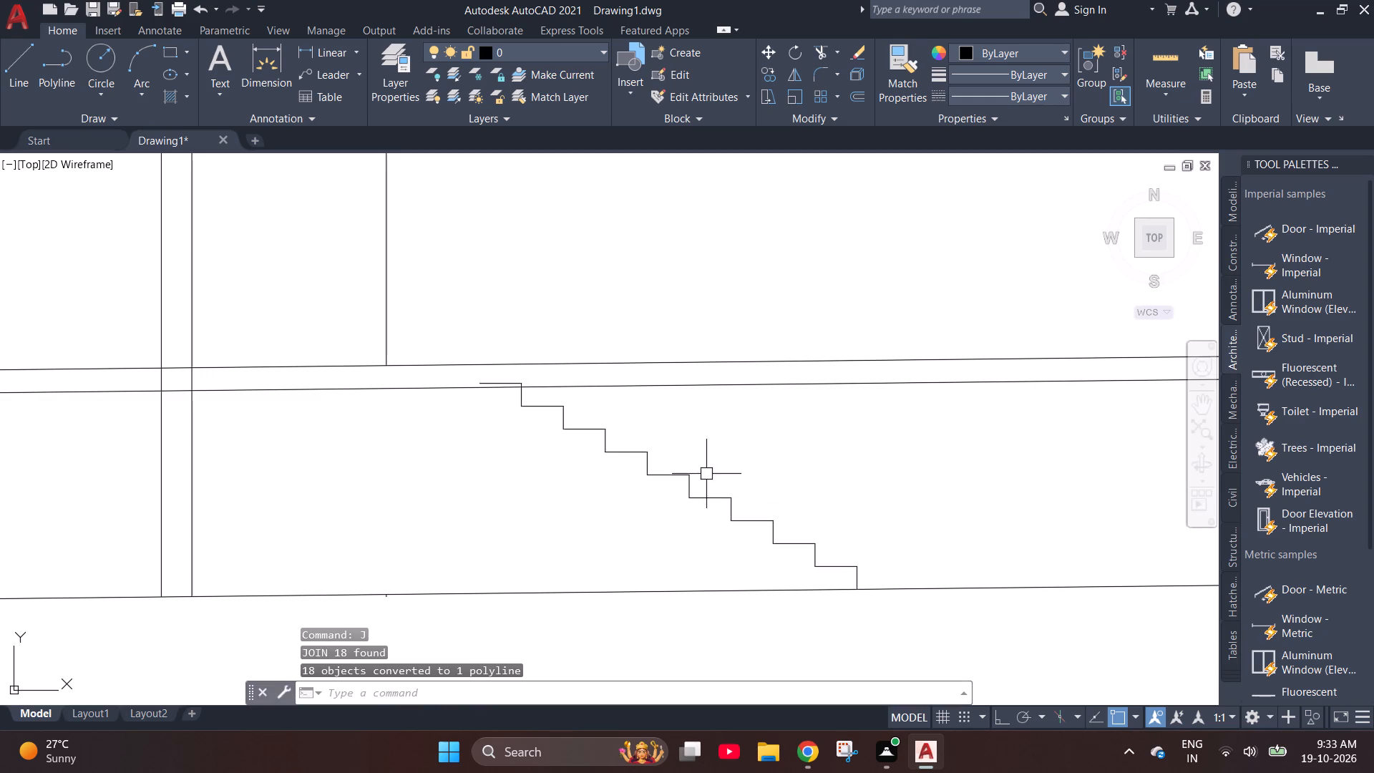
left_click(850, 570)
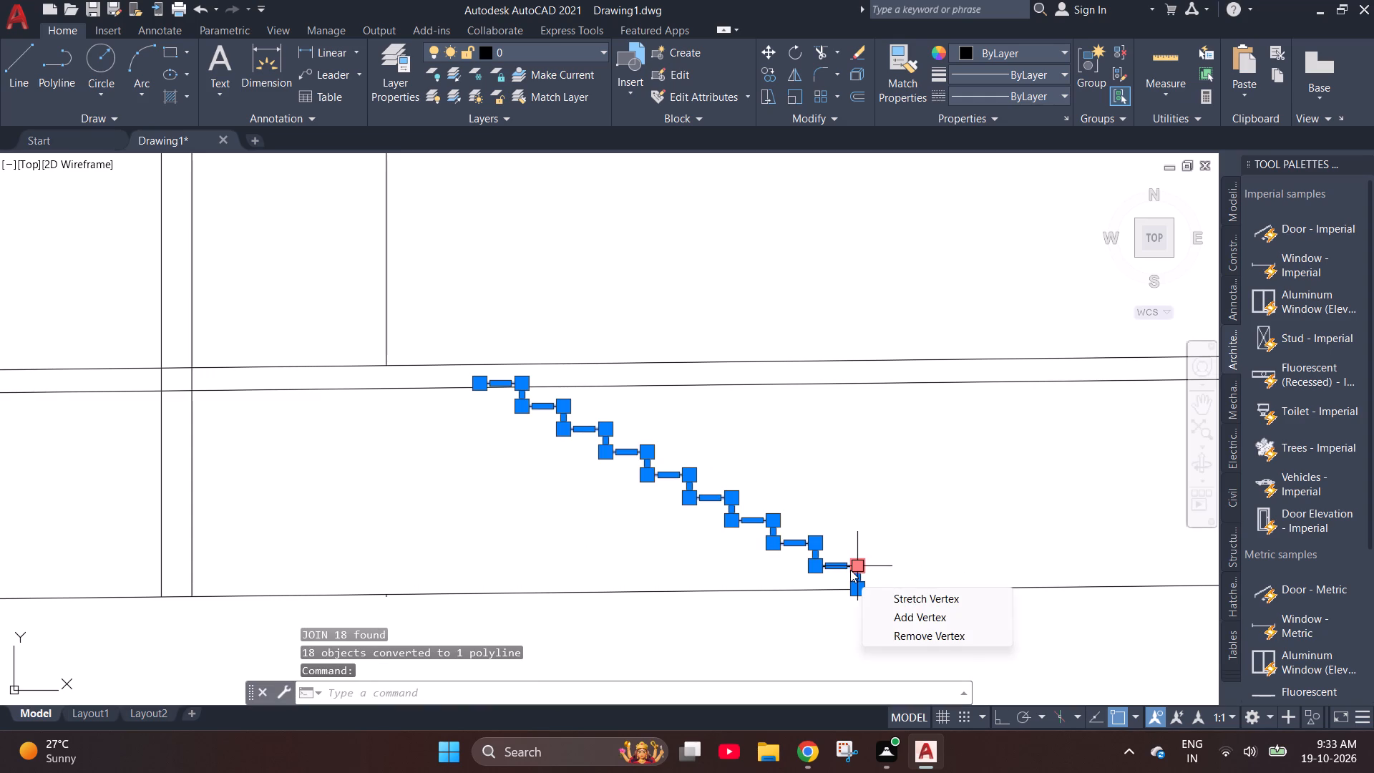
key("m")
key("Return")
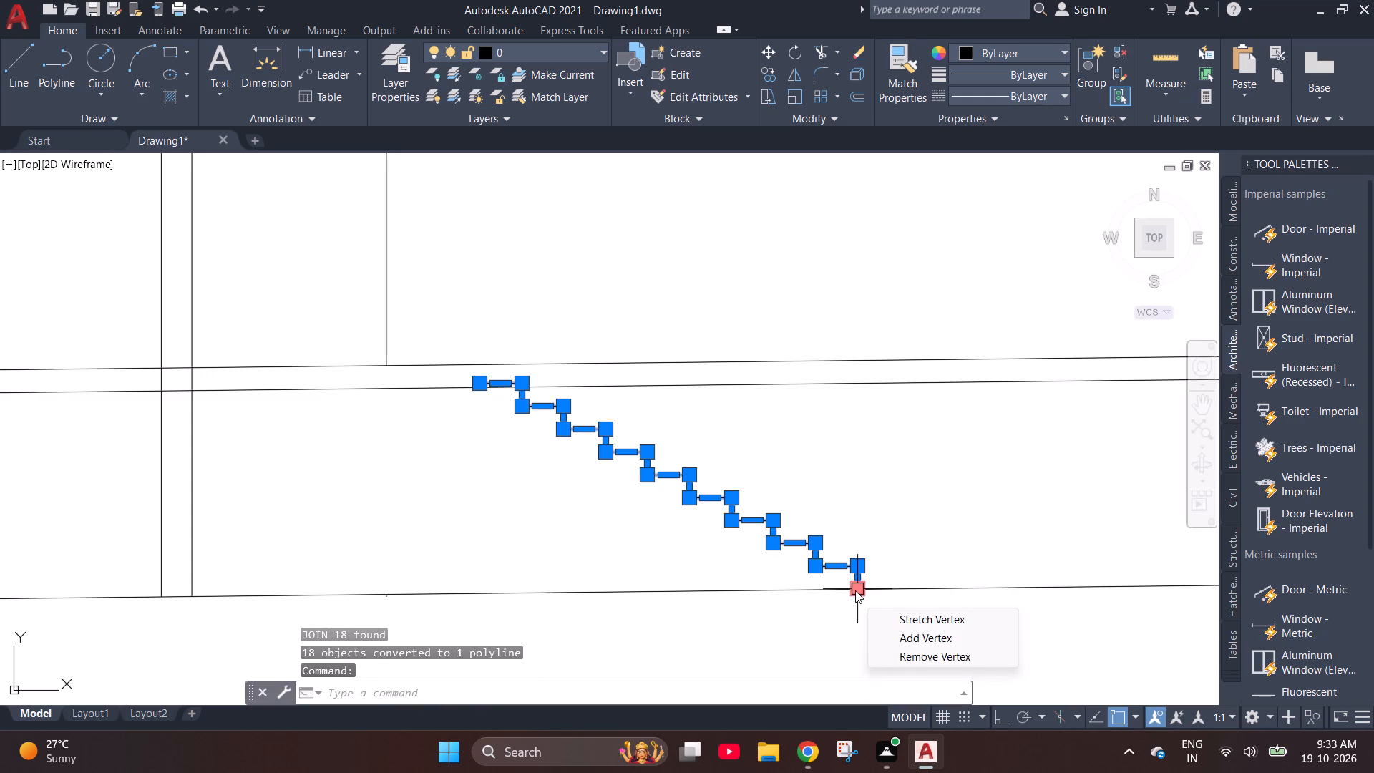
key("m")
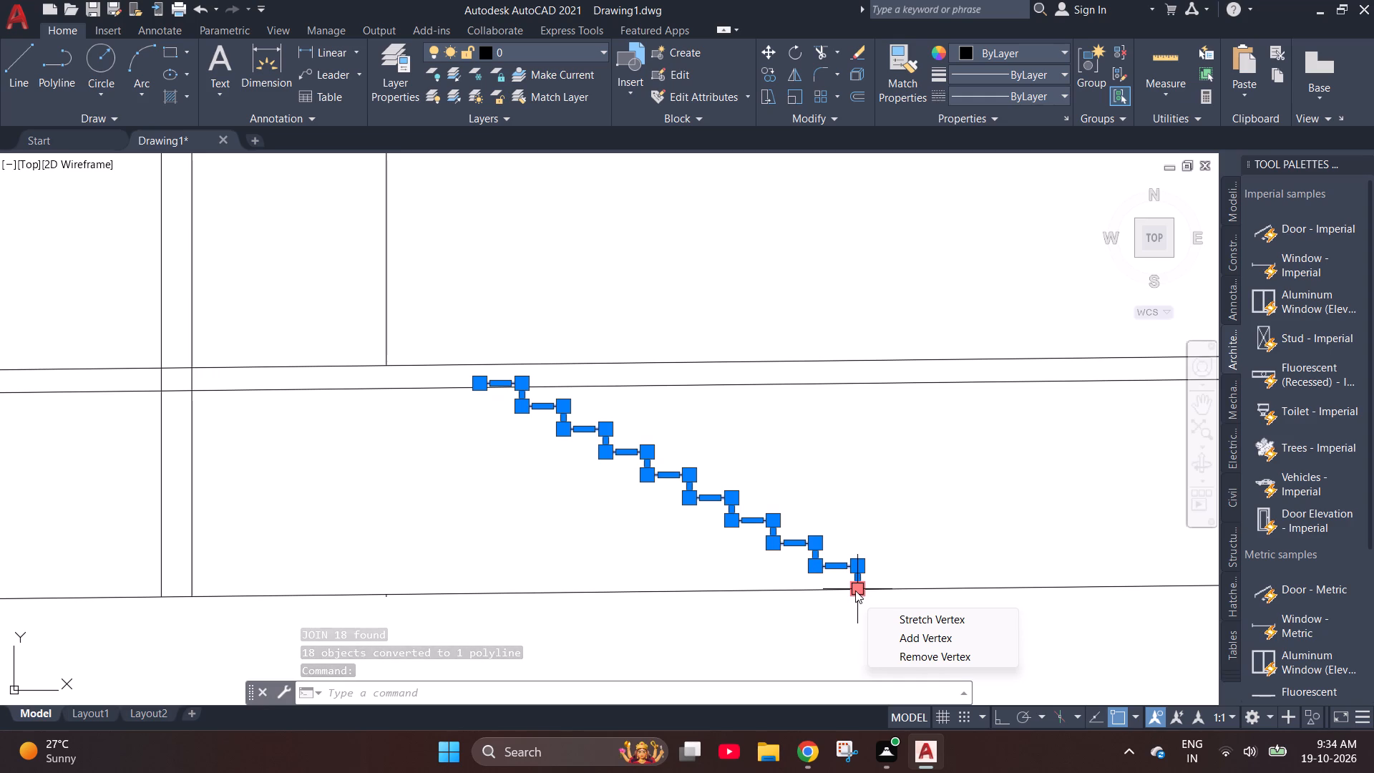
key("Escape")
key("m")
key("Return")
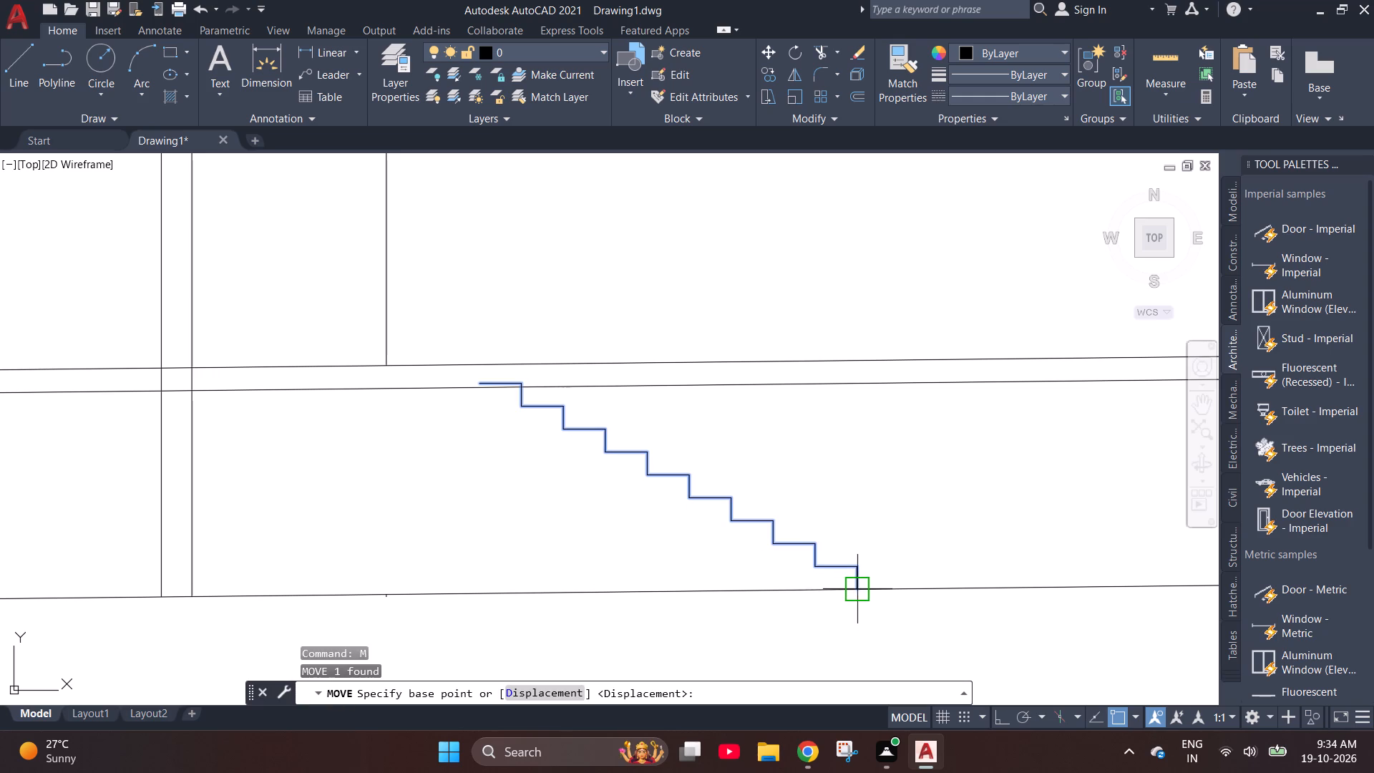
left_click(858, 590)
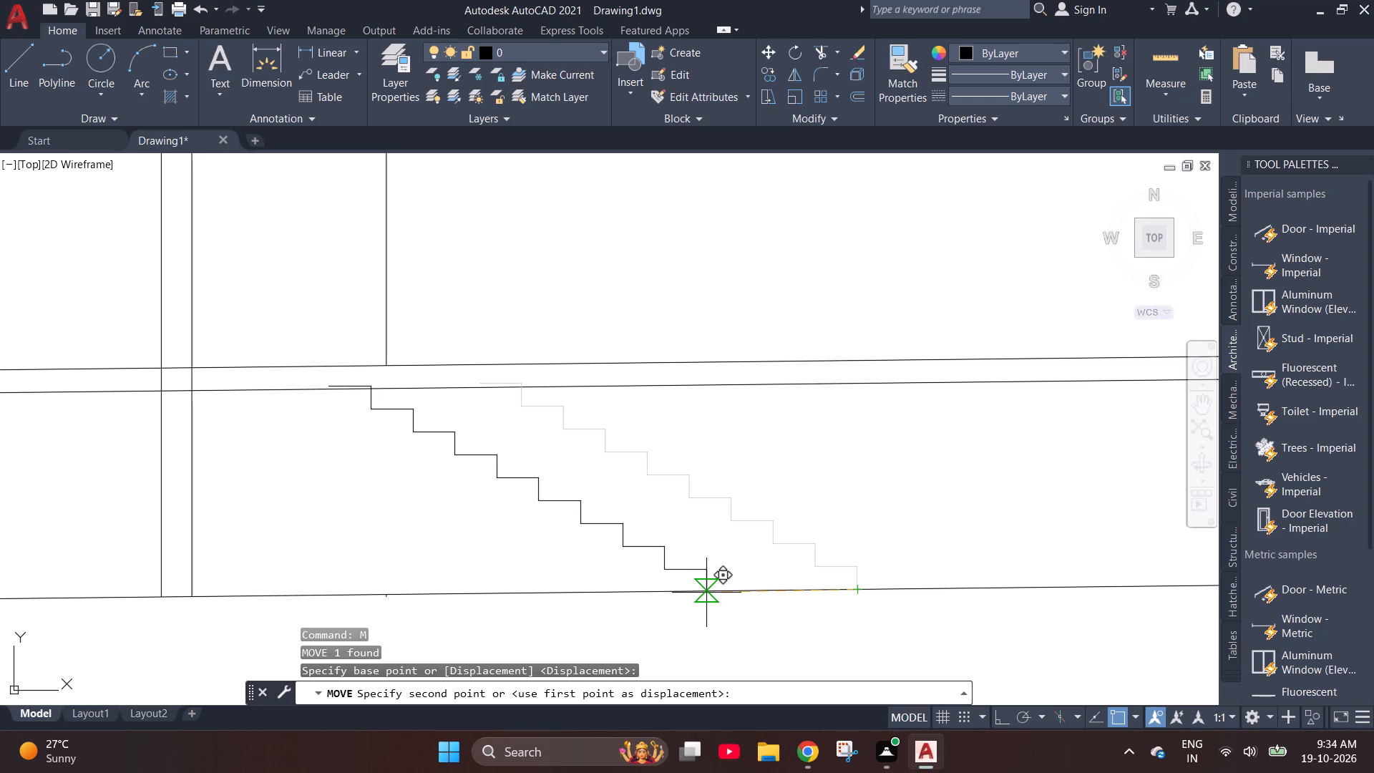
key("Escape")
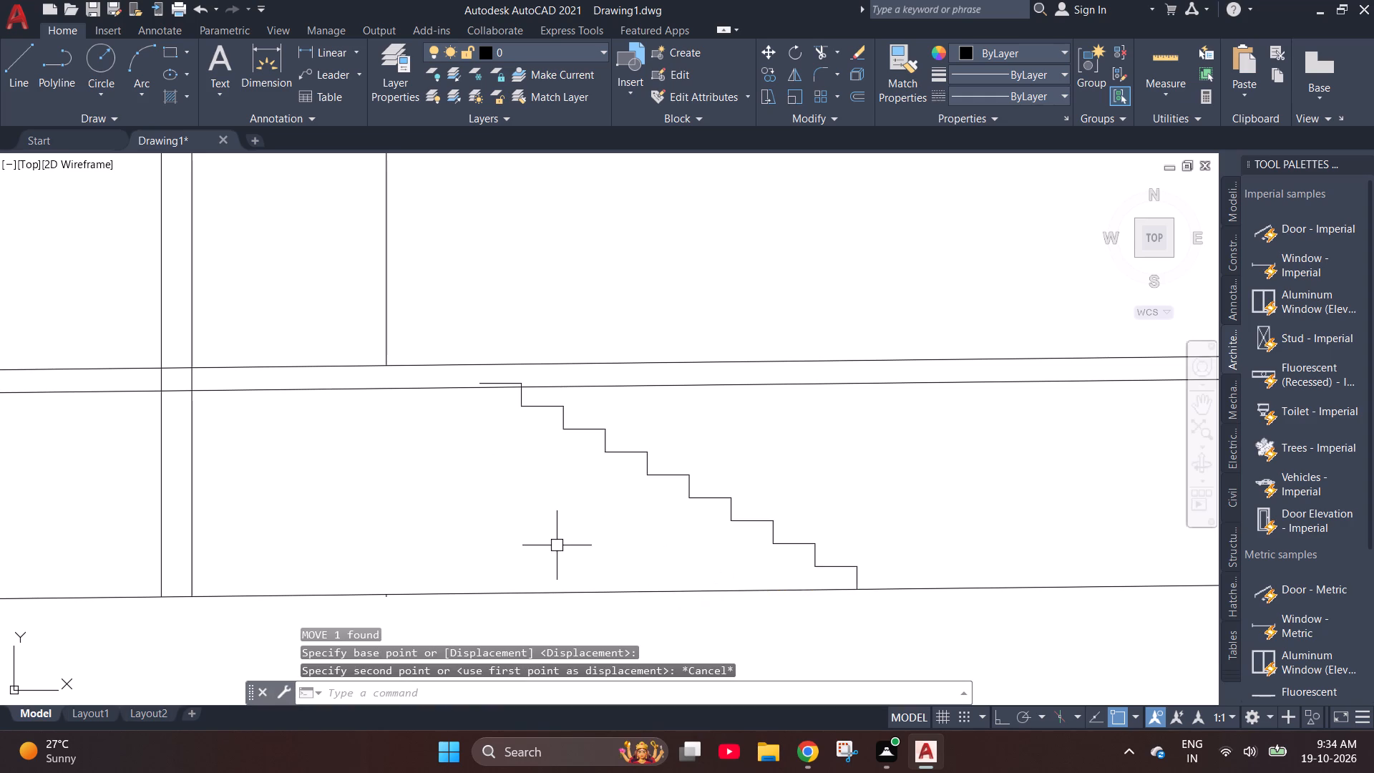
Draw a short vertical line across the 6" band, continuing the trimmed projection line down to the band's lower edge.
type("L")
key("space")
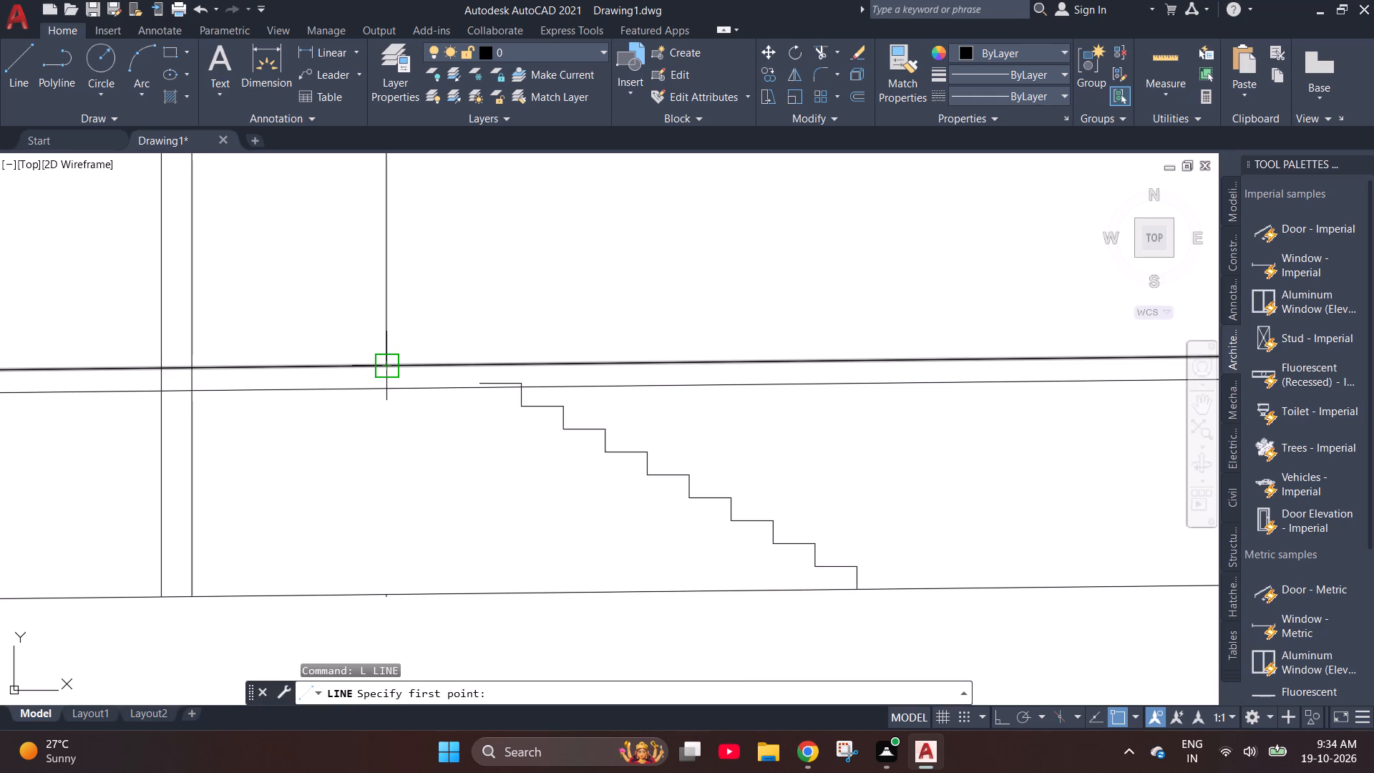
left_click(388, 370)
left_click(391, 379)
key("Escape")
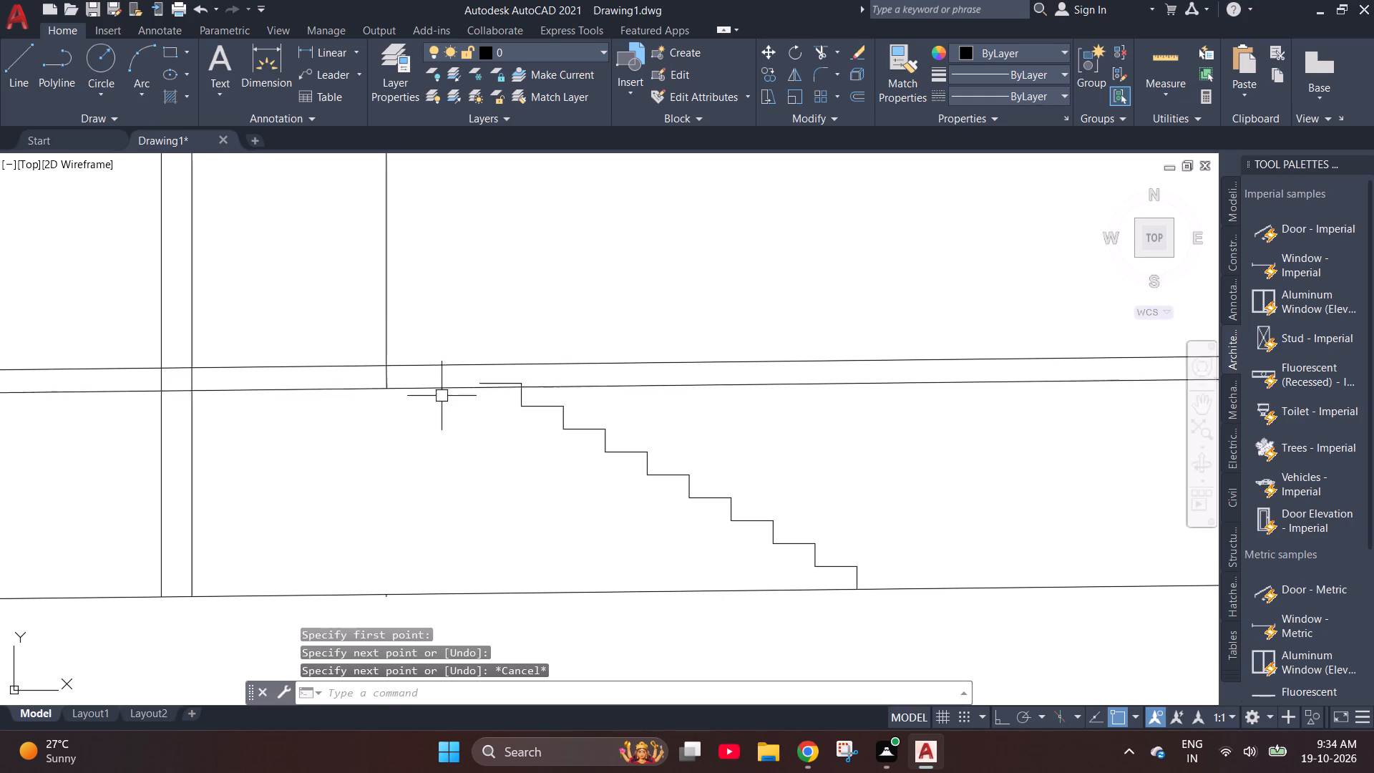
Offset the short vertical line in the band 6" toward the pair of vertical projection lines.
key("o")
key("Return")
key("6")
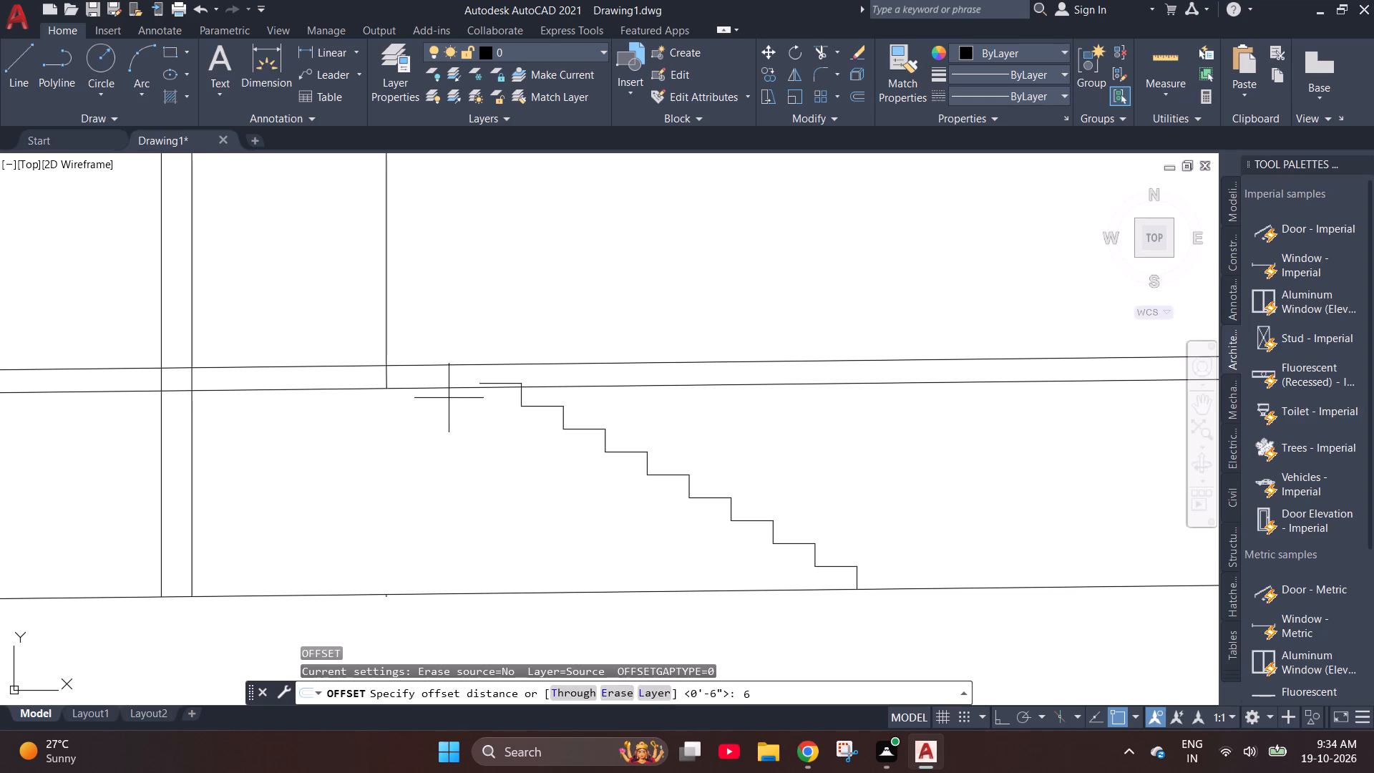
key("shift+quotedbl")
key("Return")
left_click(386, 380)
left_click(360, 379)
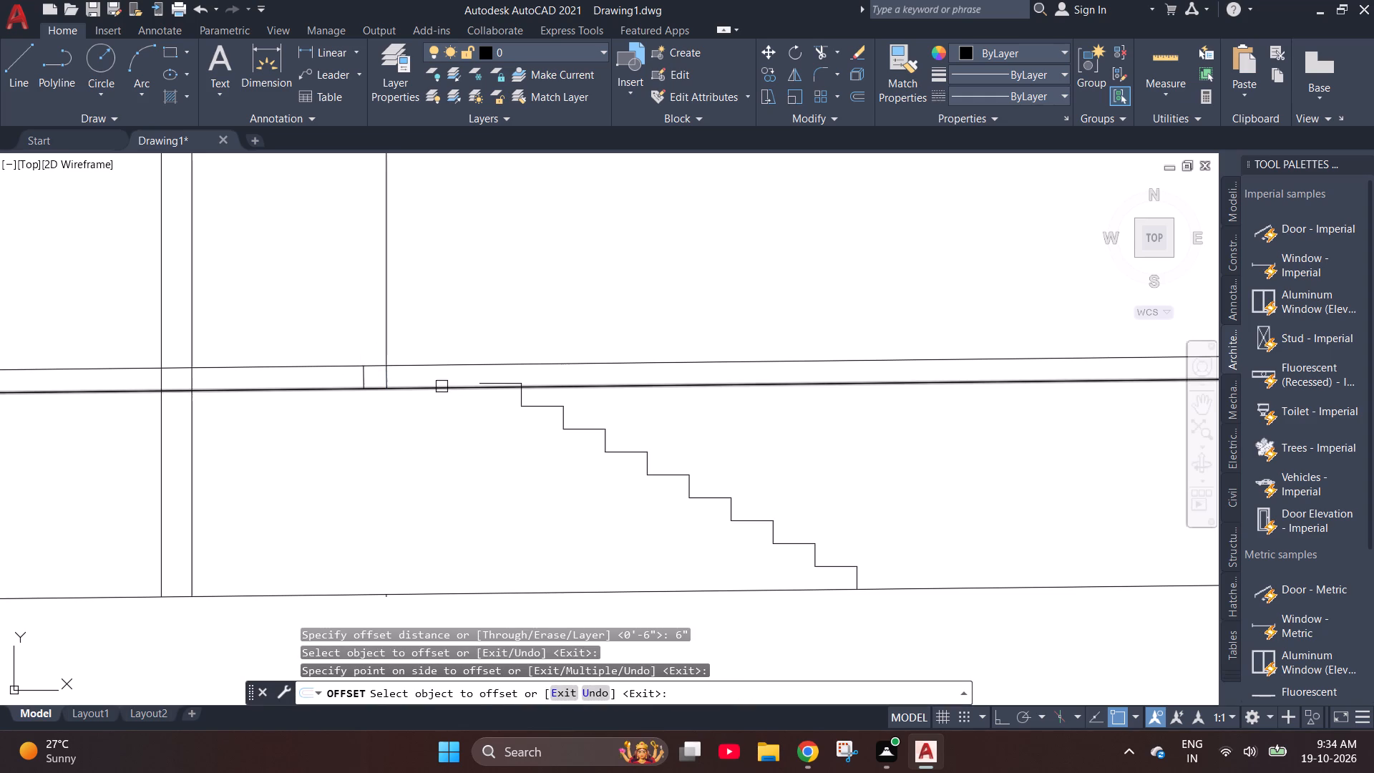
key("grave")
left_click(844, 571)
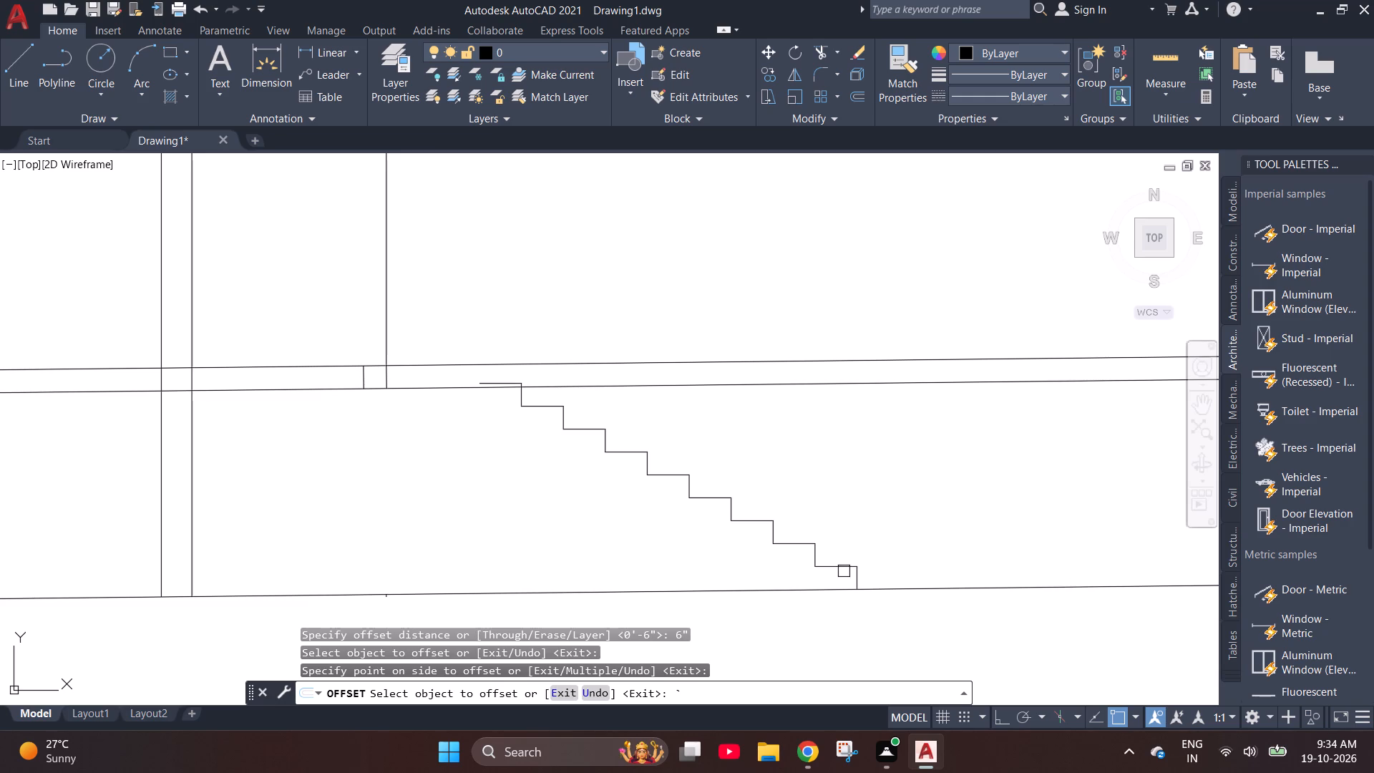
key("Escape")
Move the flight along the lower long line until its top riser aligns with the 6" offset line in the band.
left_click(843, 569)
key("m")
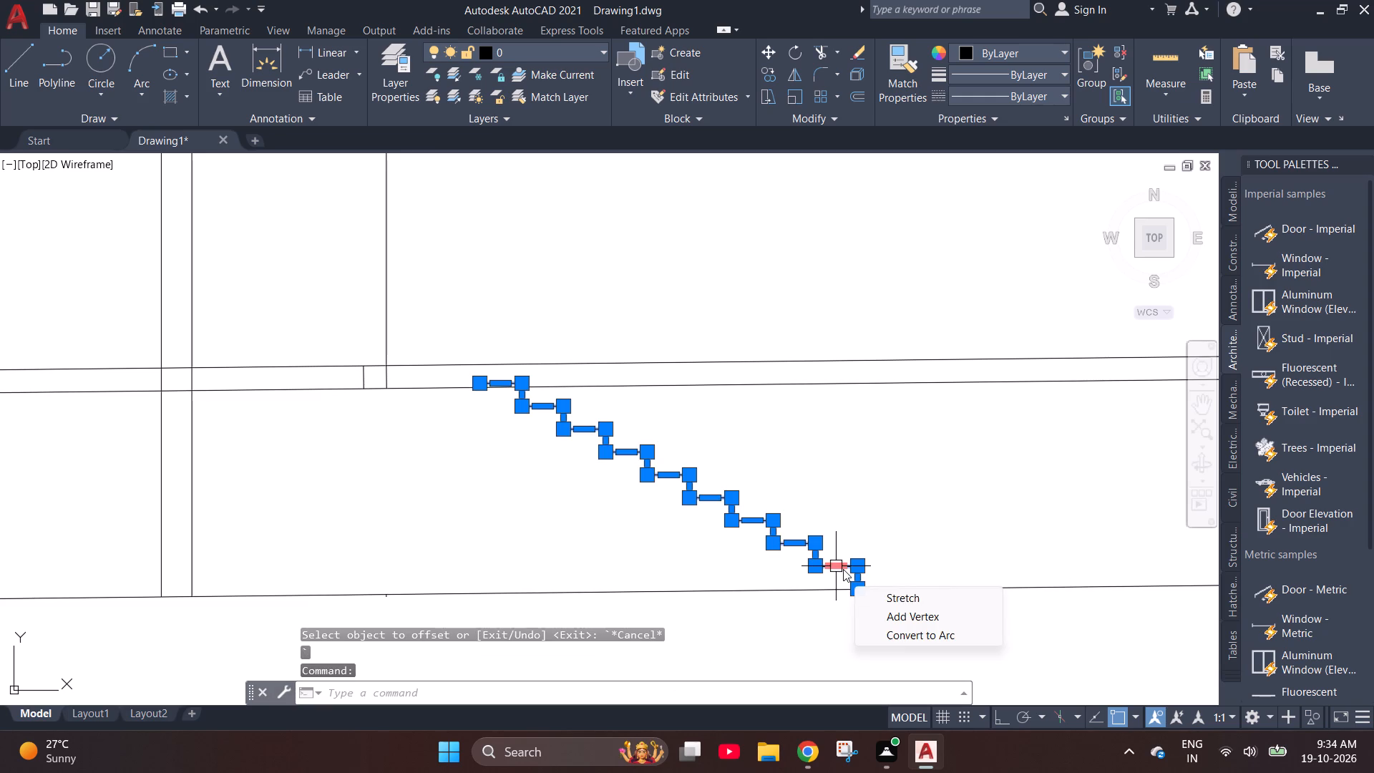
key("Return")
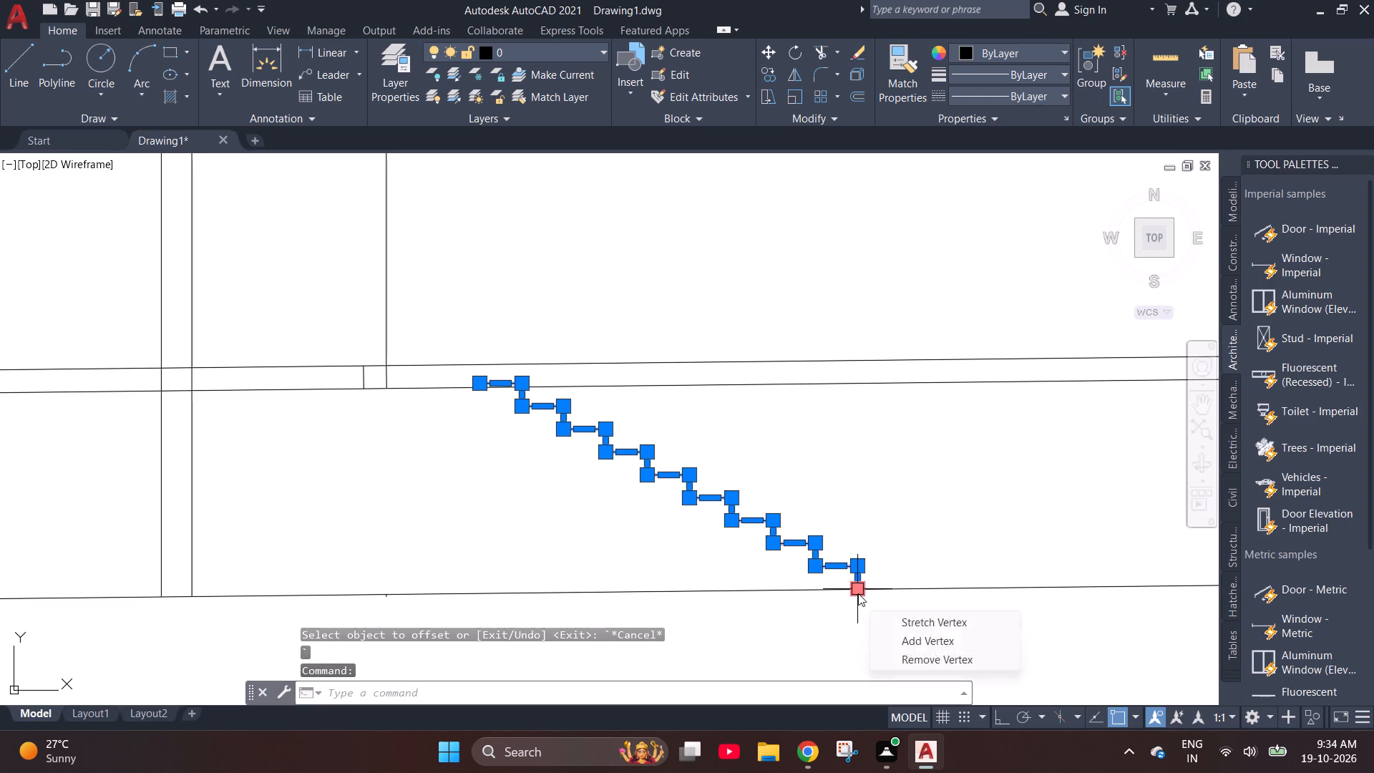
key("Escape")
left_click(833, 565)
key("m")
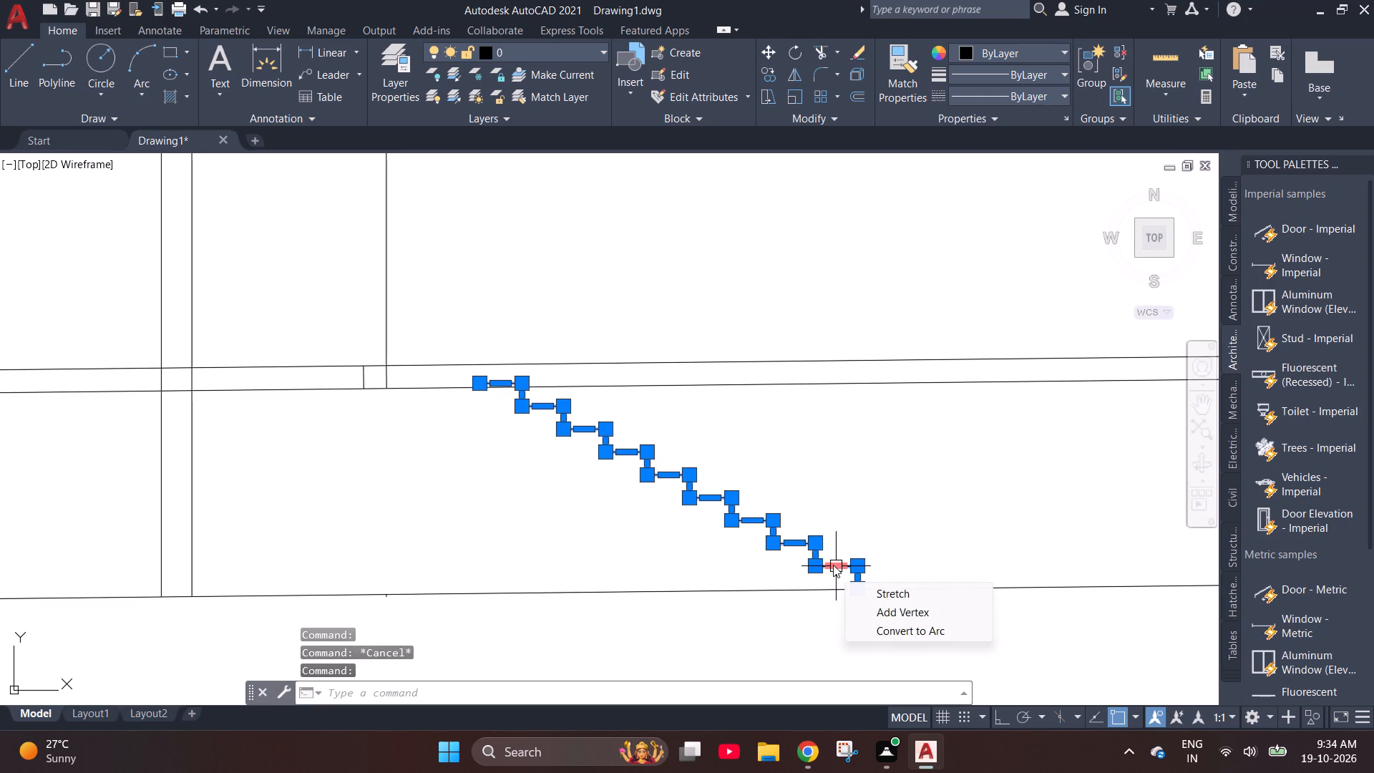
key("Return")
key("Escape")
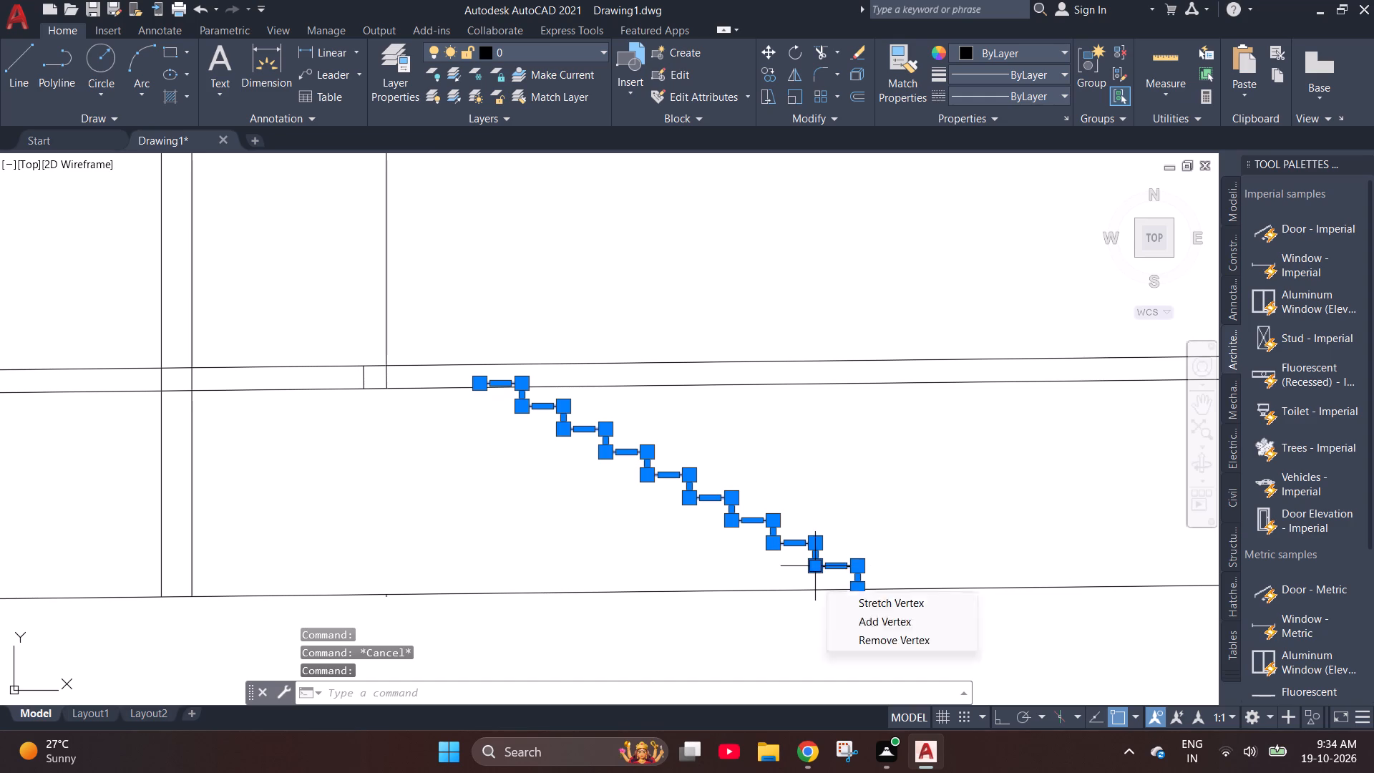
left_click(505, 693)
key("m")
key("Return")
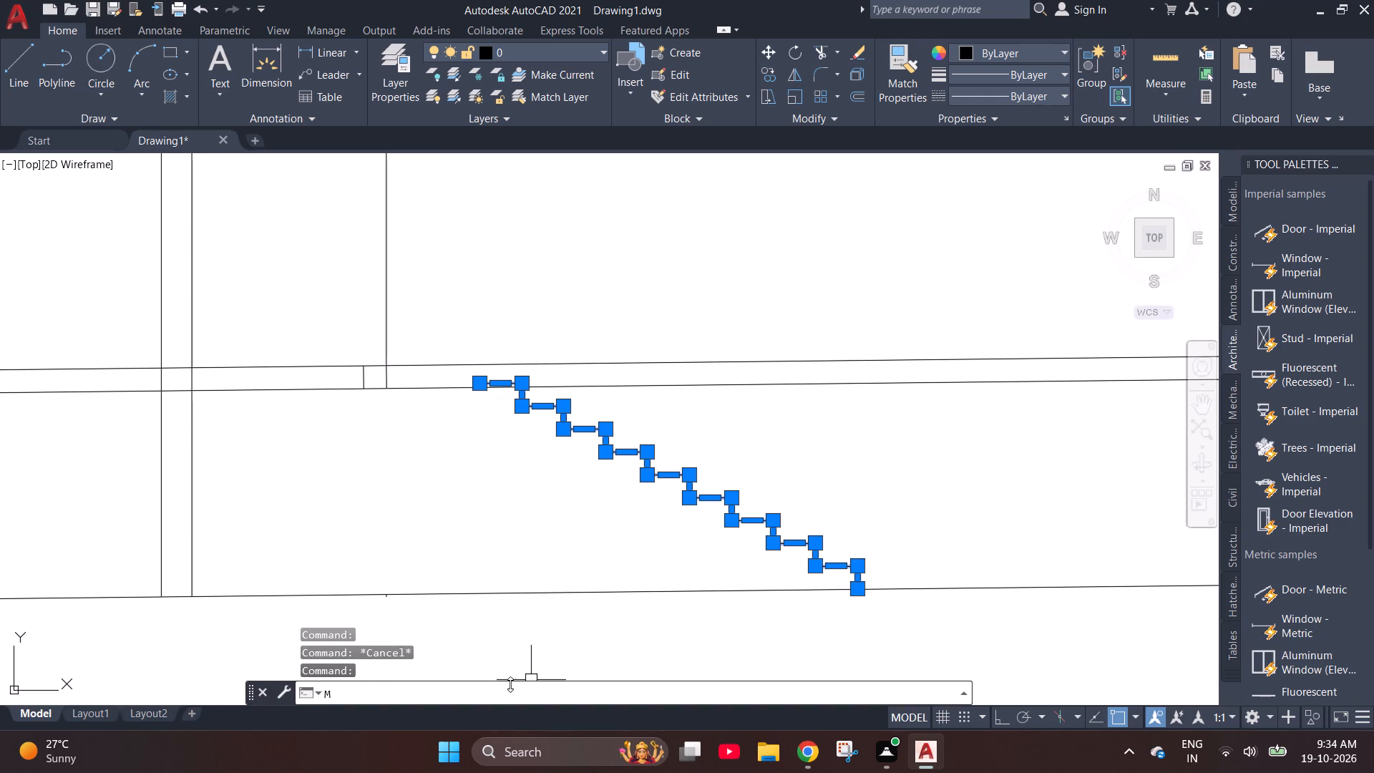
left_click(855, 594)
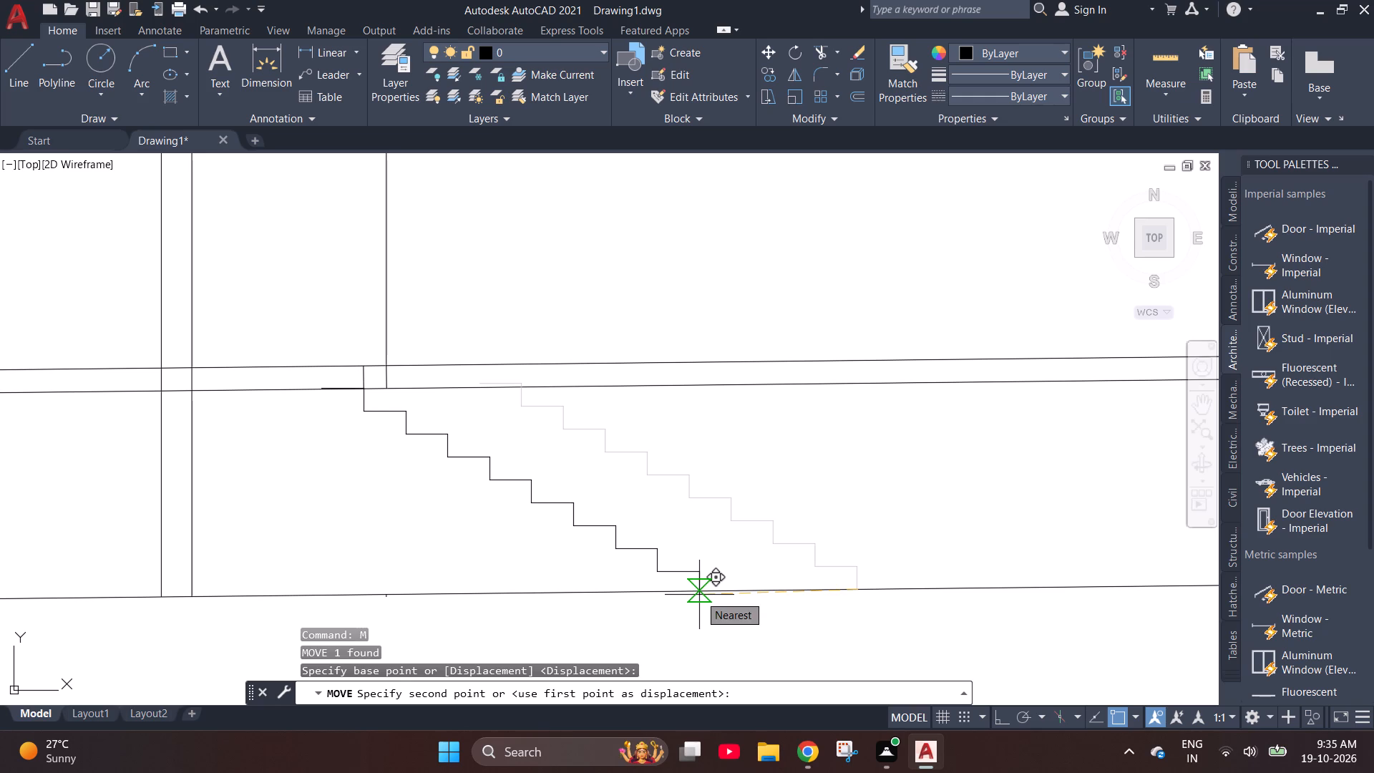
left_click(699, 595)
Explode the flight polyline into separate riser and tread lines.
scroll(333, 376, "up", 3)
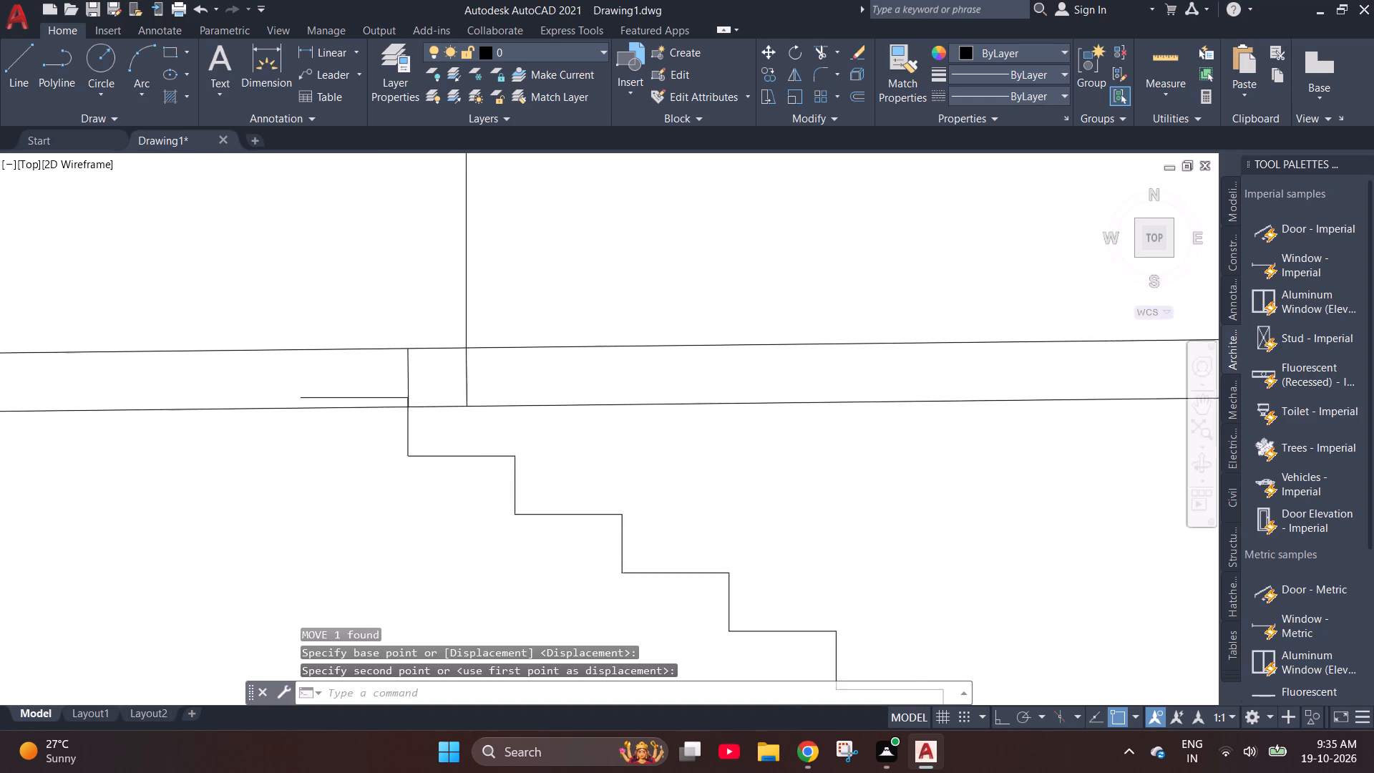
scroll(335, 376, "up", 1)
scroll(330, 377, "down", 4)
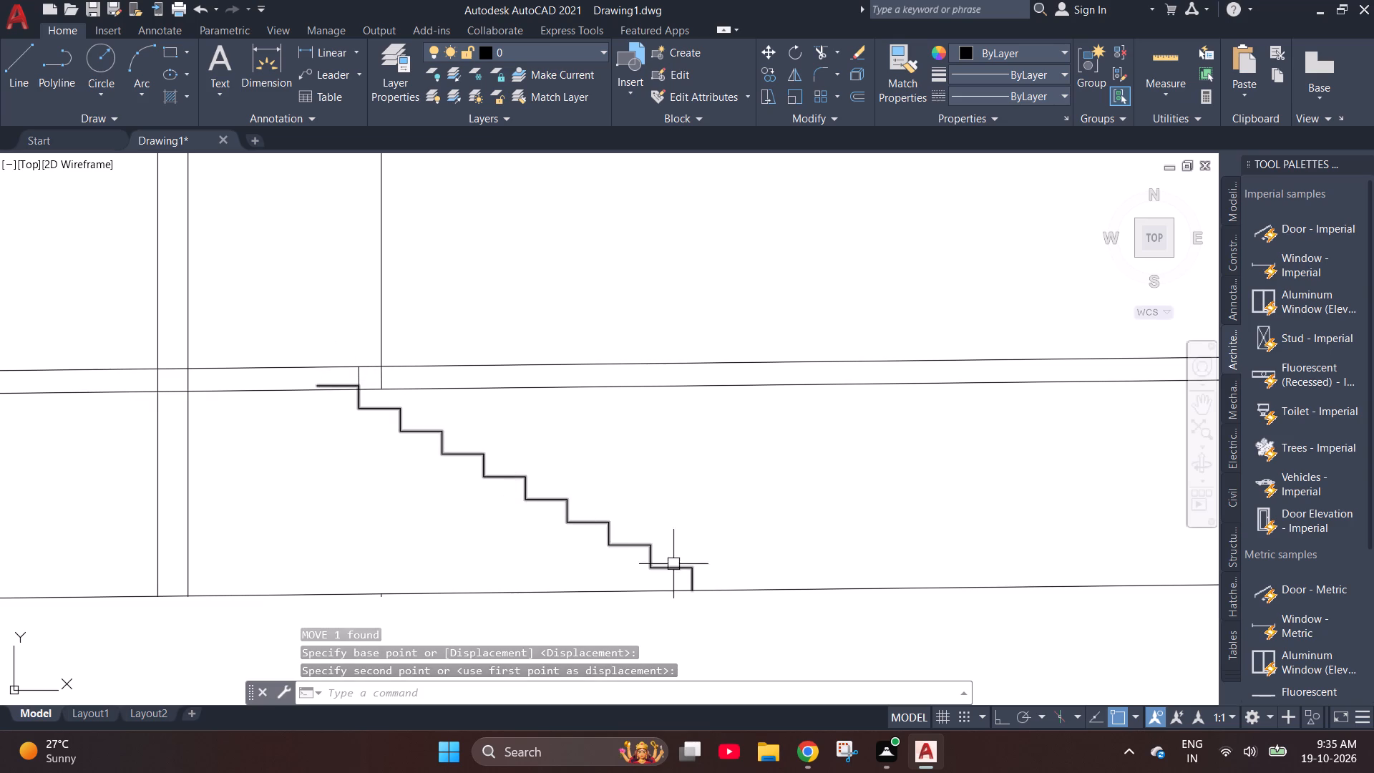
scroll(731, 584, "up", 3)
scroll(731, 584, "down", 5)
scroll(564, 495, "up", 4)
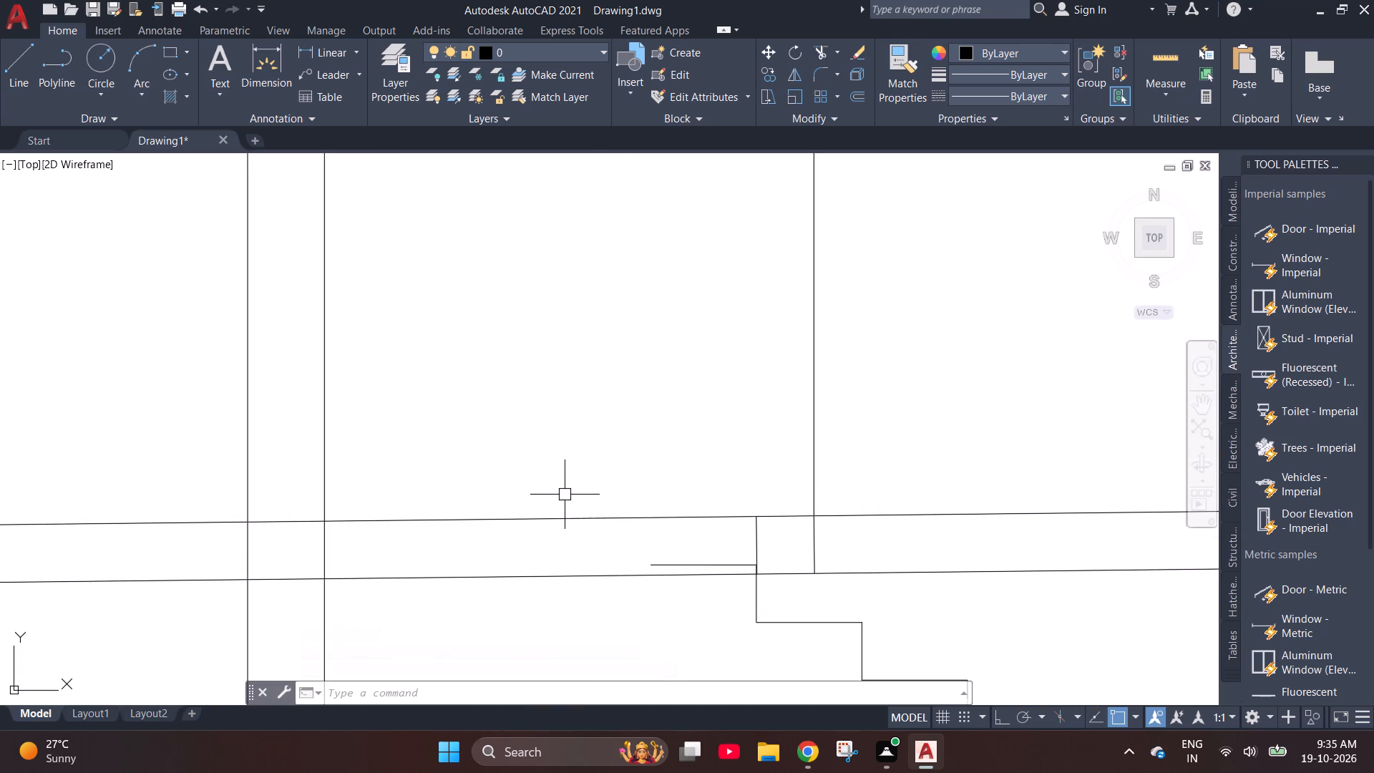
scroll(593, 523, "up", 1)
scroll(527, 503, "down", 2)
scroll(635, 562, "up", 2)
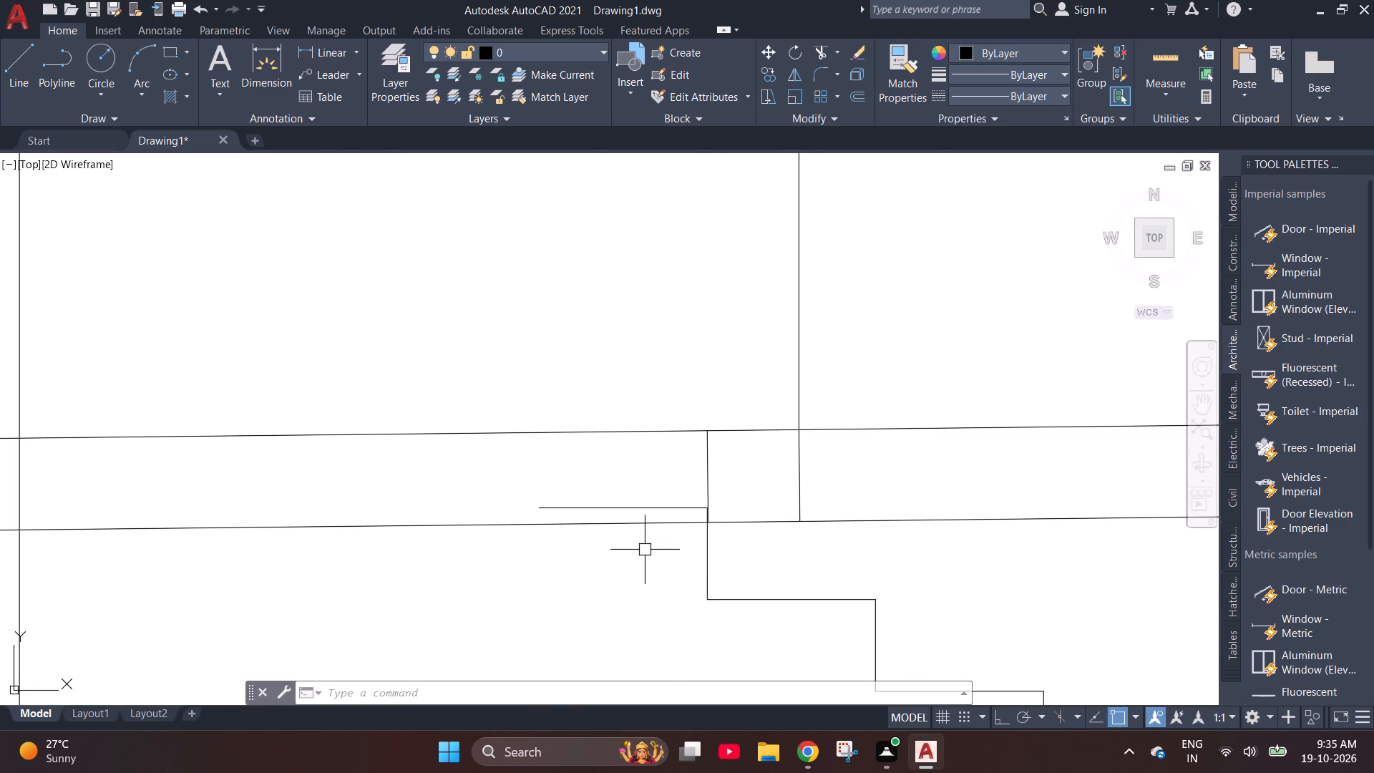
key("Escape")
left_click(652, 511)
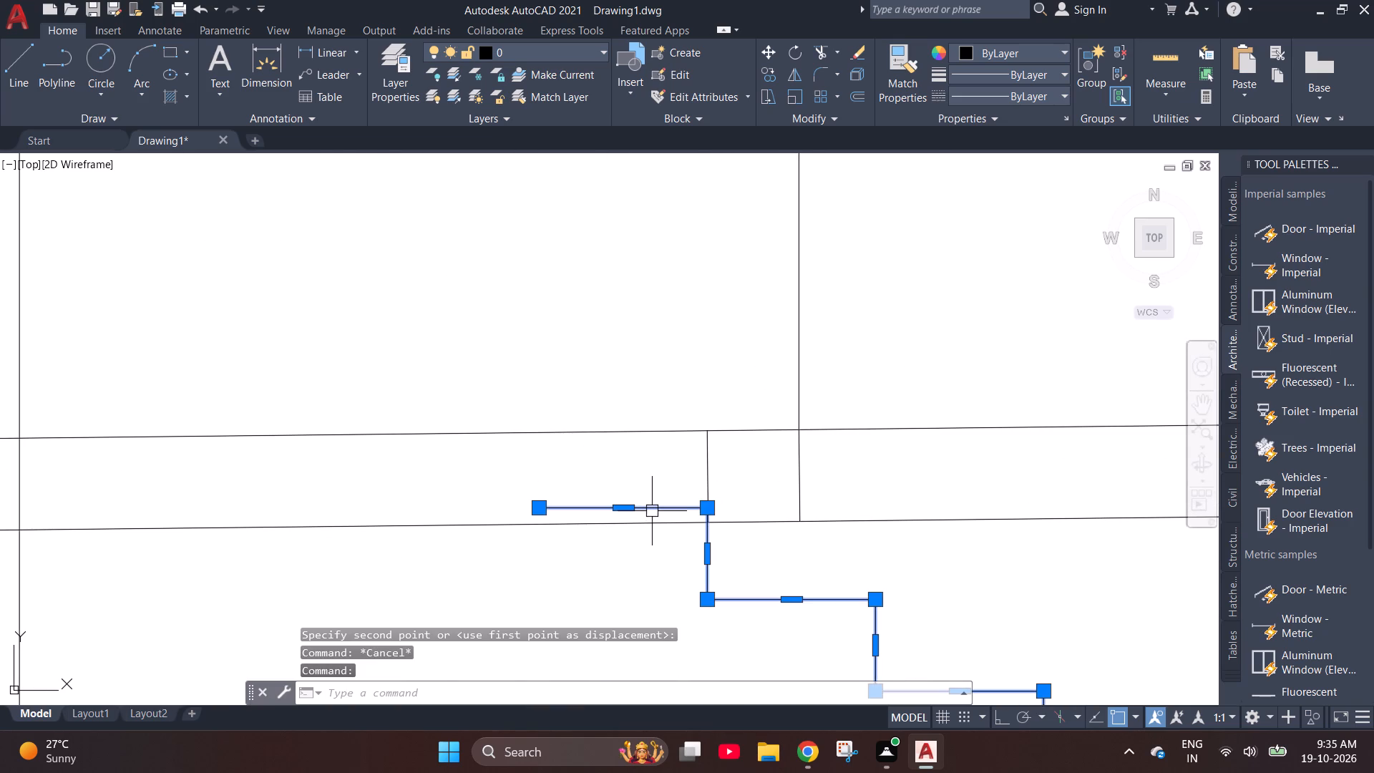
type("EXPOLDE")
key("Return")
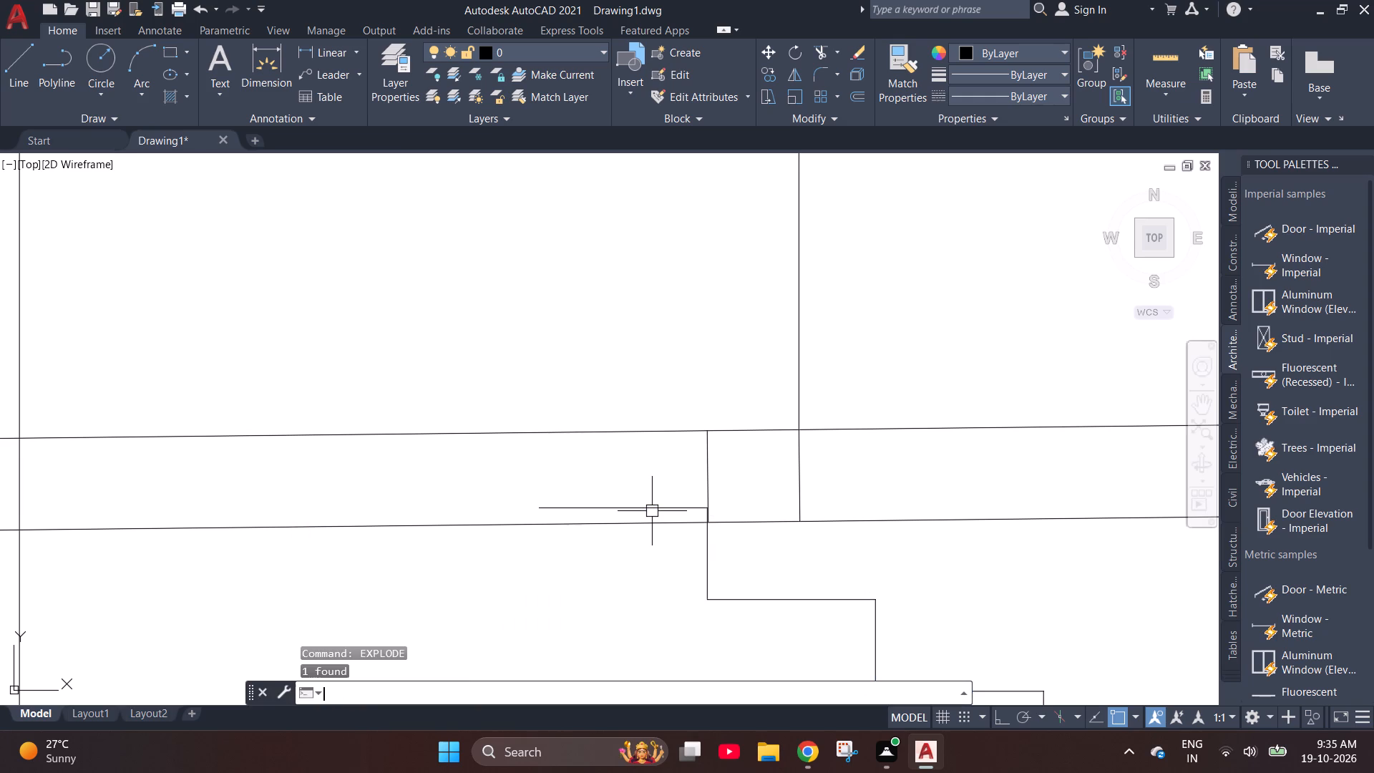
Move the flight's top tread line down onto the lower edge of the 6" band.
left_click(655, 499)
left_click(655, 513)
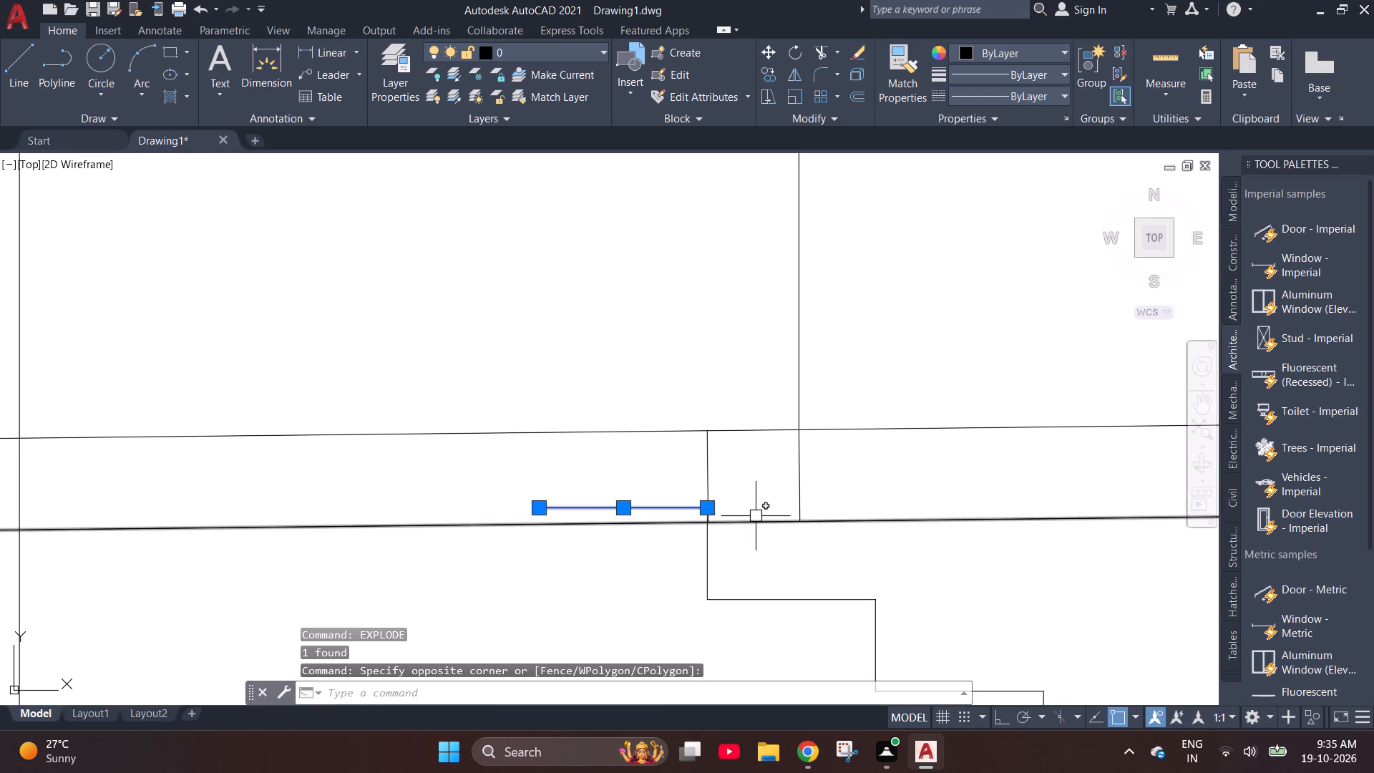
type("M")
key("space")
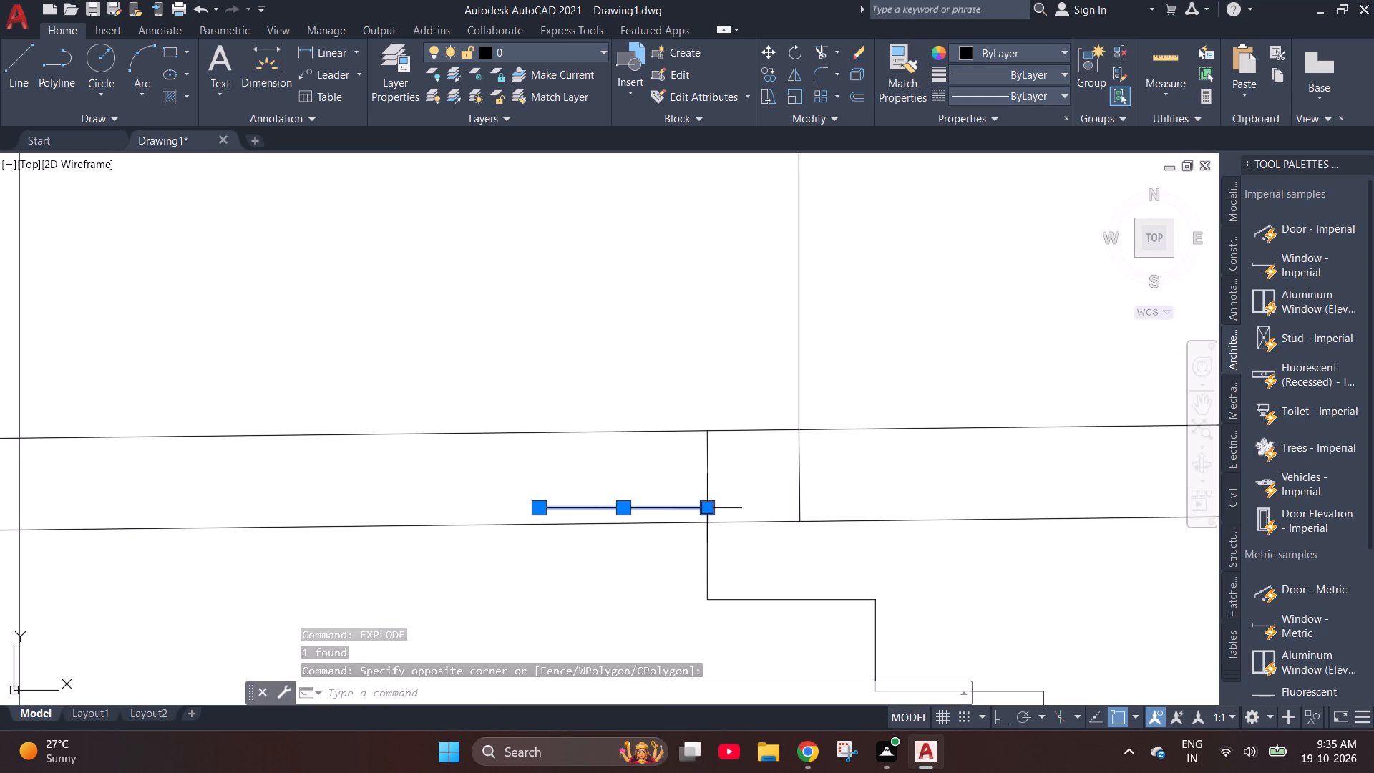
key("Escape")
type("M")
key("space")
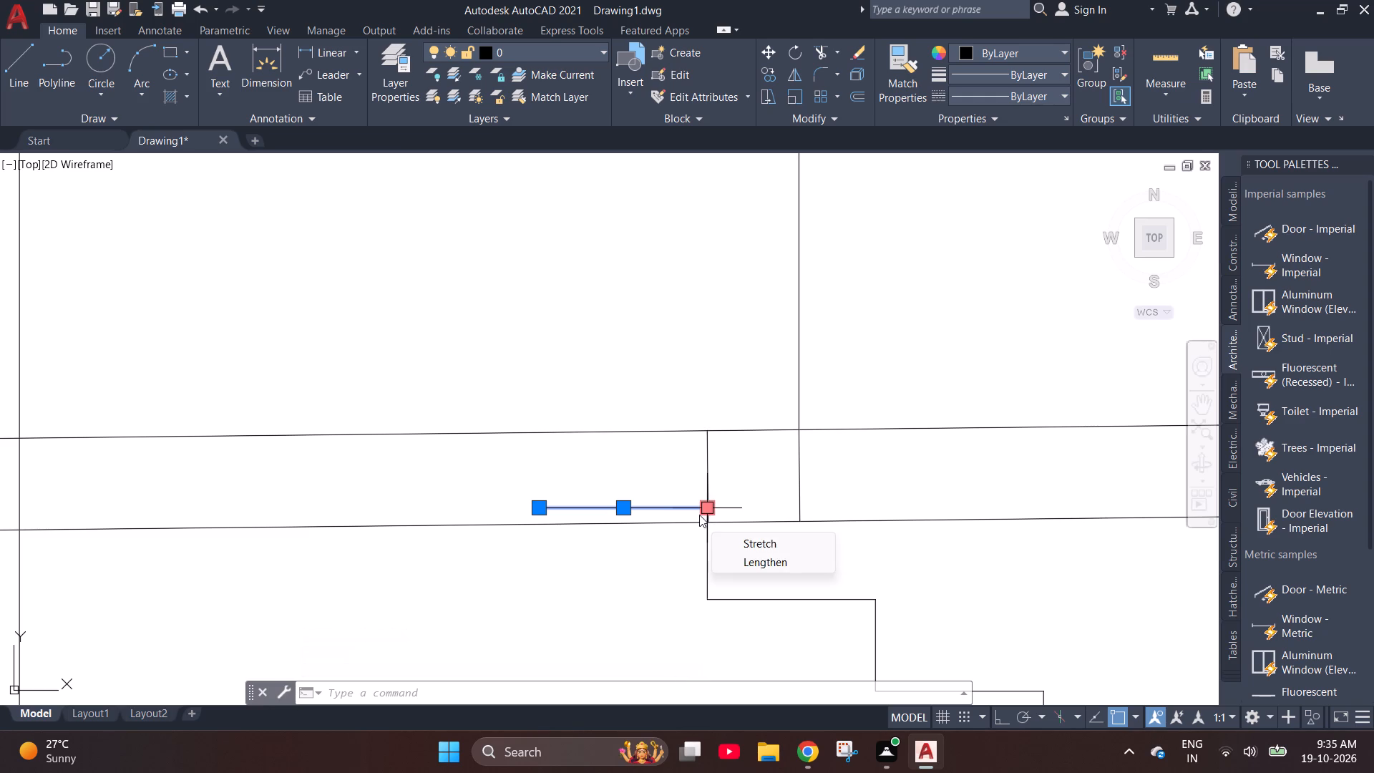
left_click(616, 511)
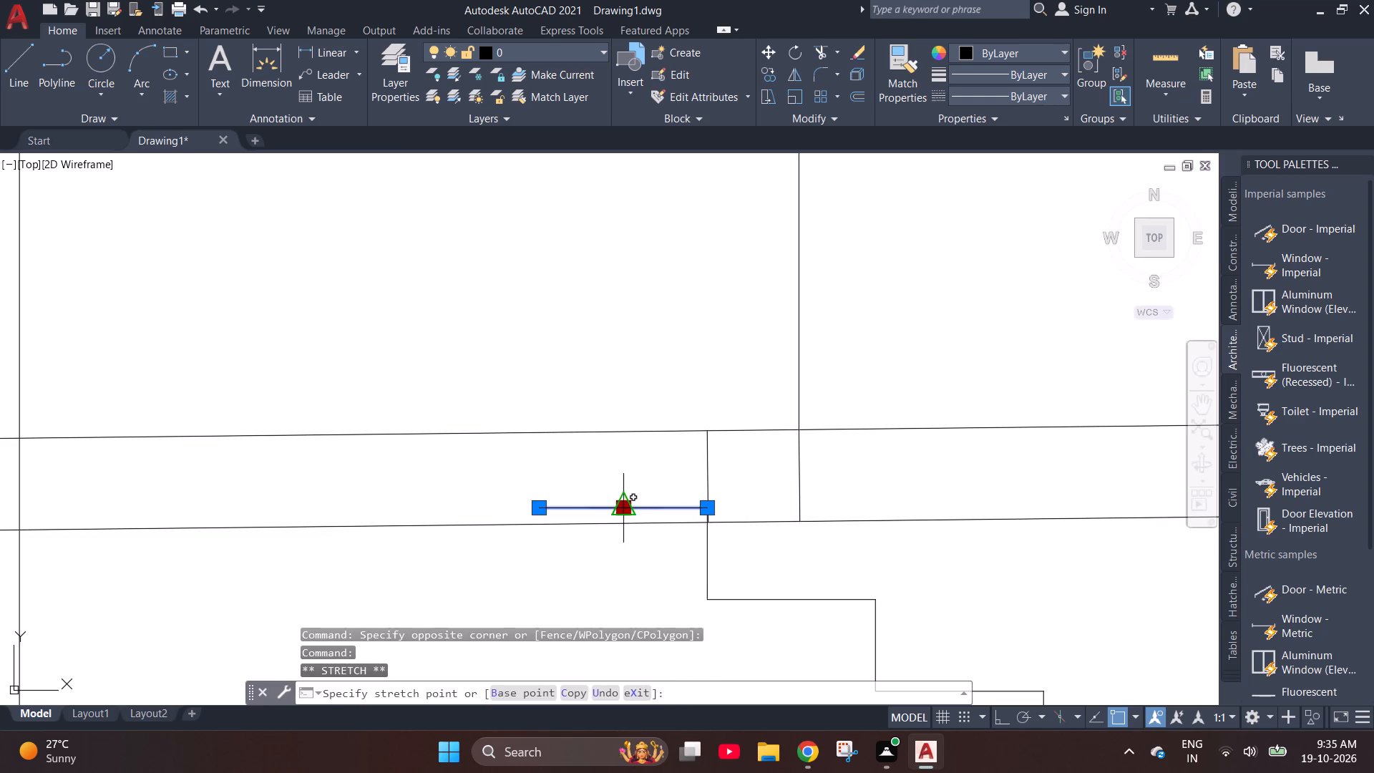
left_click(619, 525)
key("Escape")
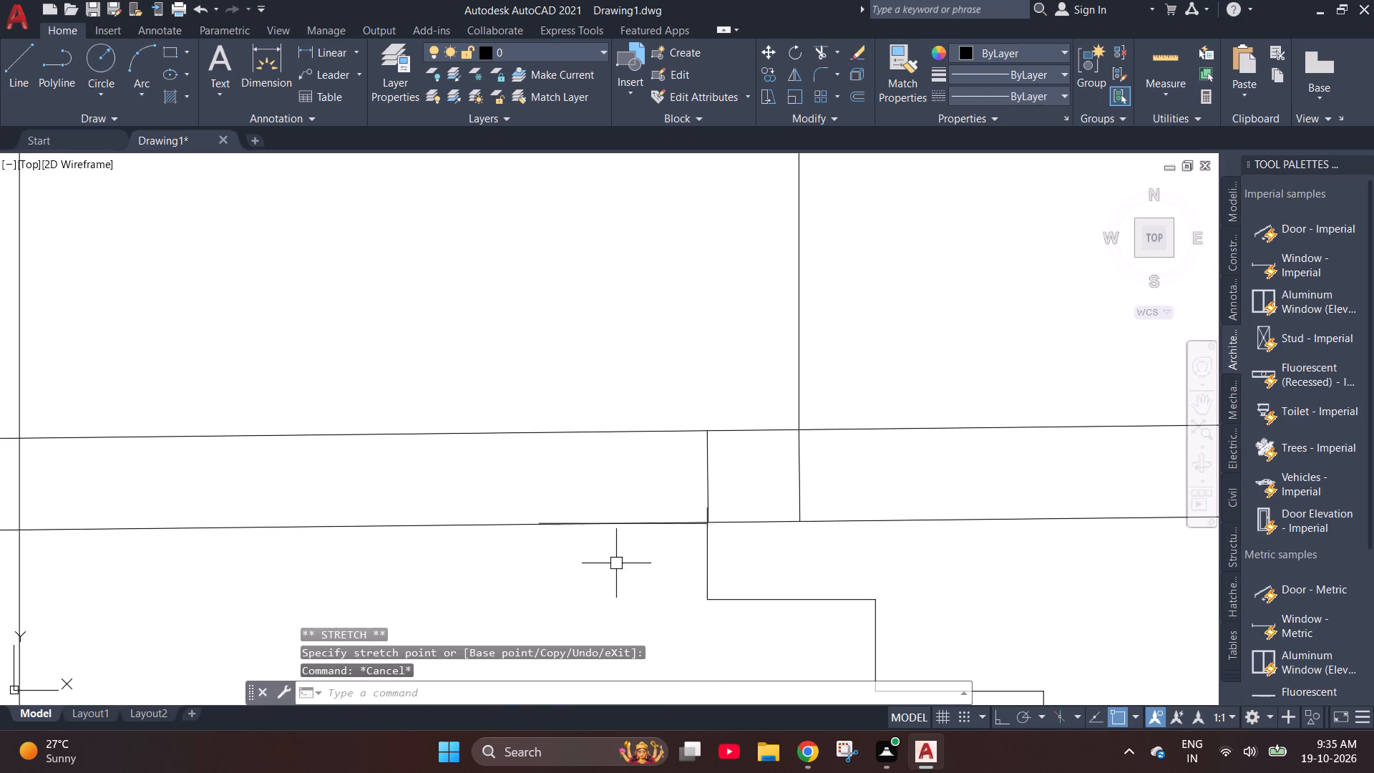
Erase the short vertical offset line inside the 6" band above the top riser.
scroll(562, 528, "down", 1)
left_click(653, 492)
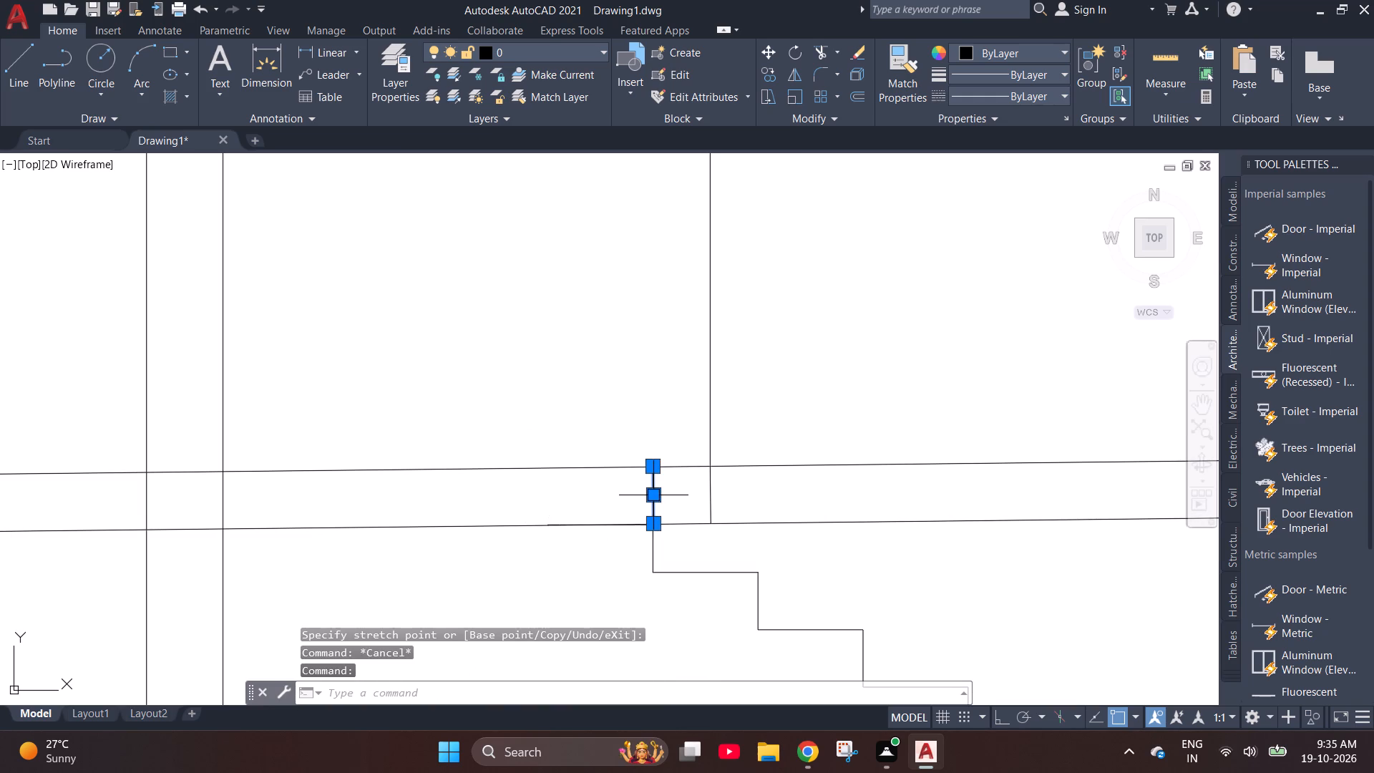
key("Delete")
Trim the end of the top riser that projects above the band's lower edge.
scroll(495, 470, "down", 2)
scroll(549, 492, "up", 6)
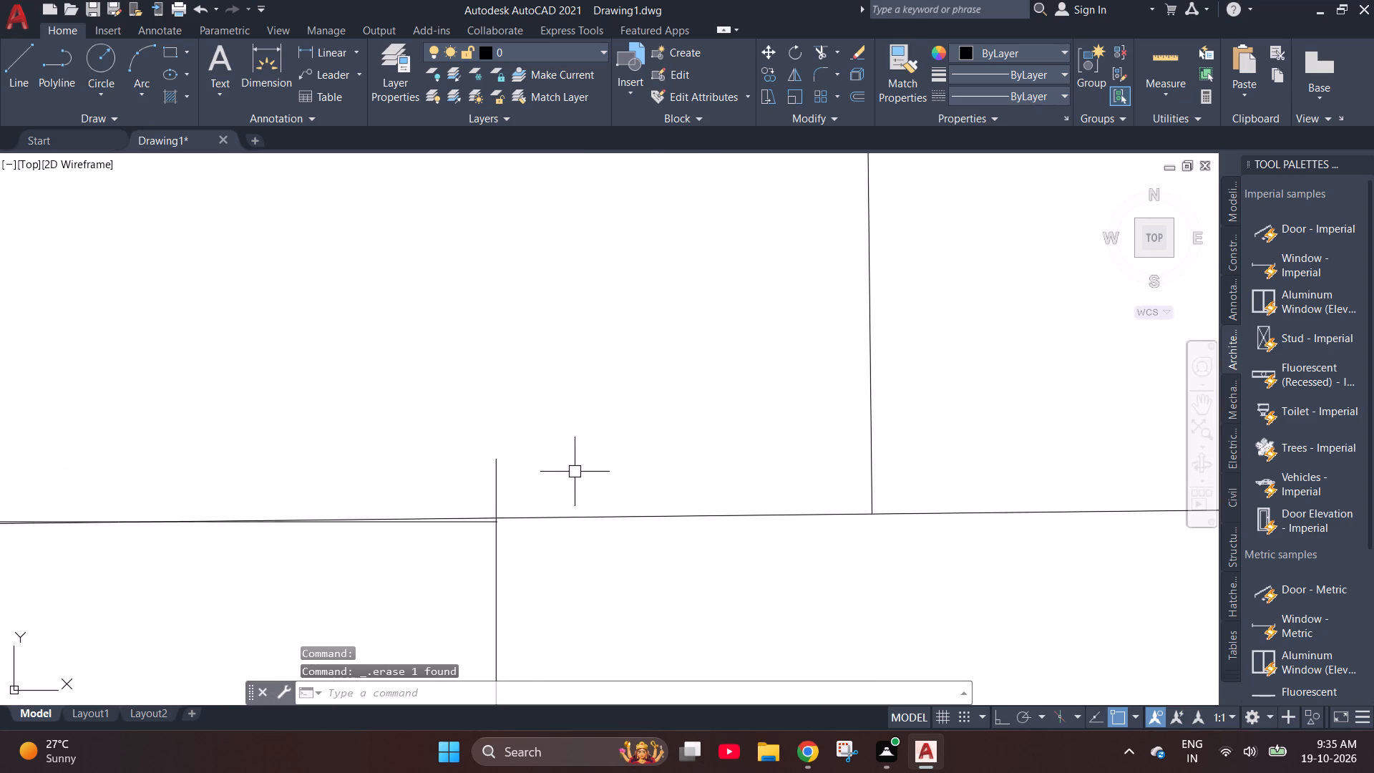
key("Escape")
type("TTR")
key("space")
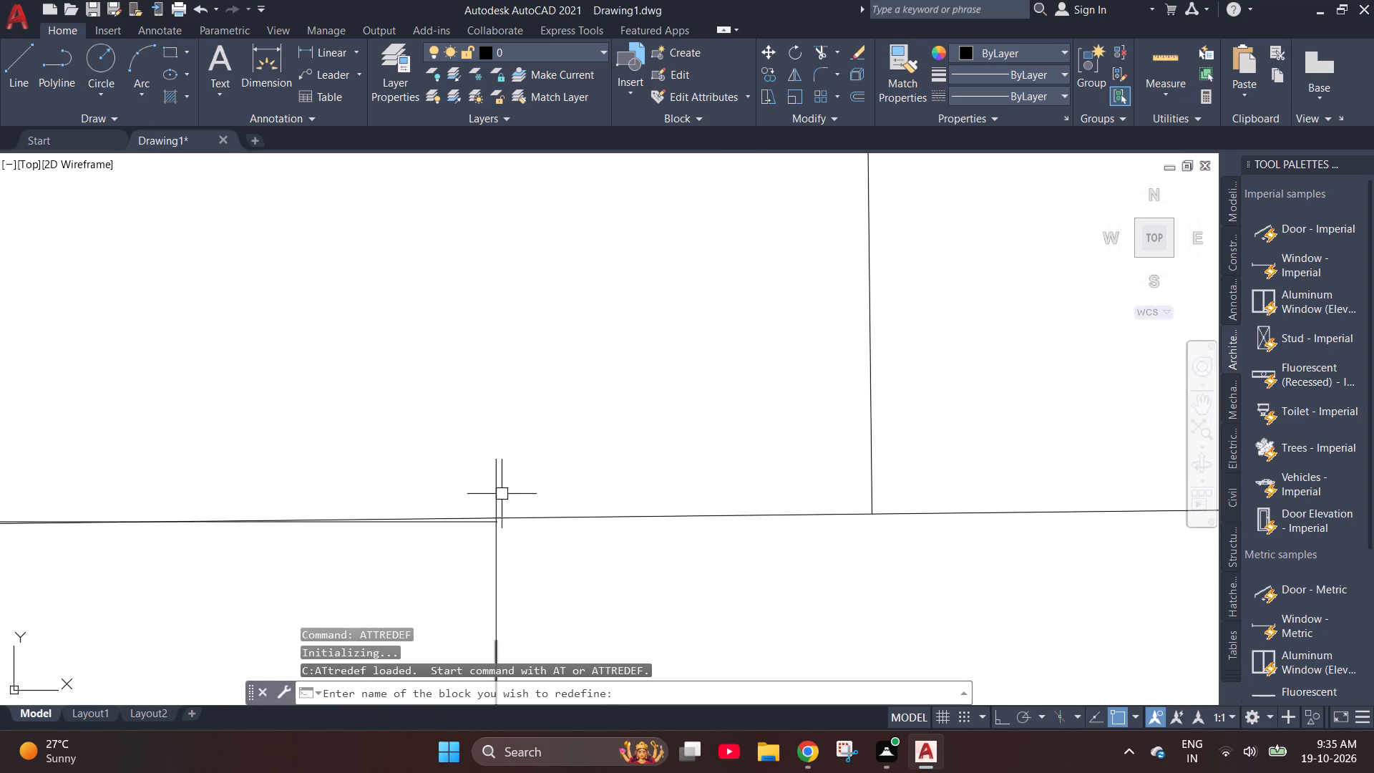
left_click(495, 492)
key("Escape")
type("TR")
key("space")
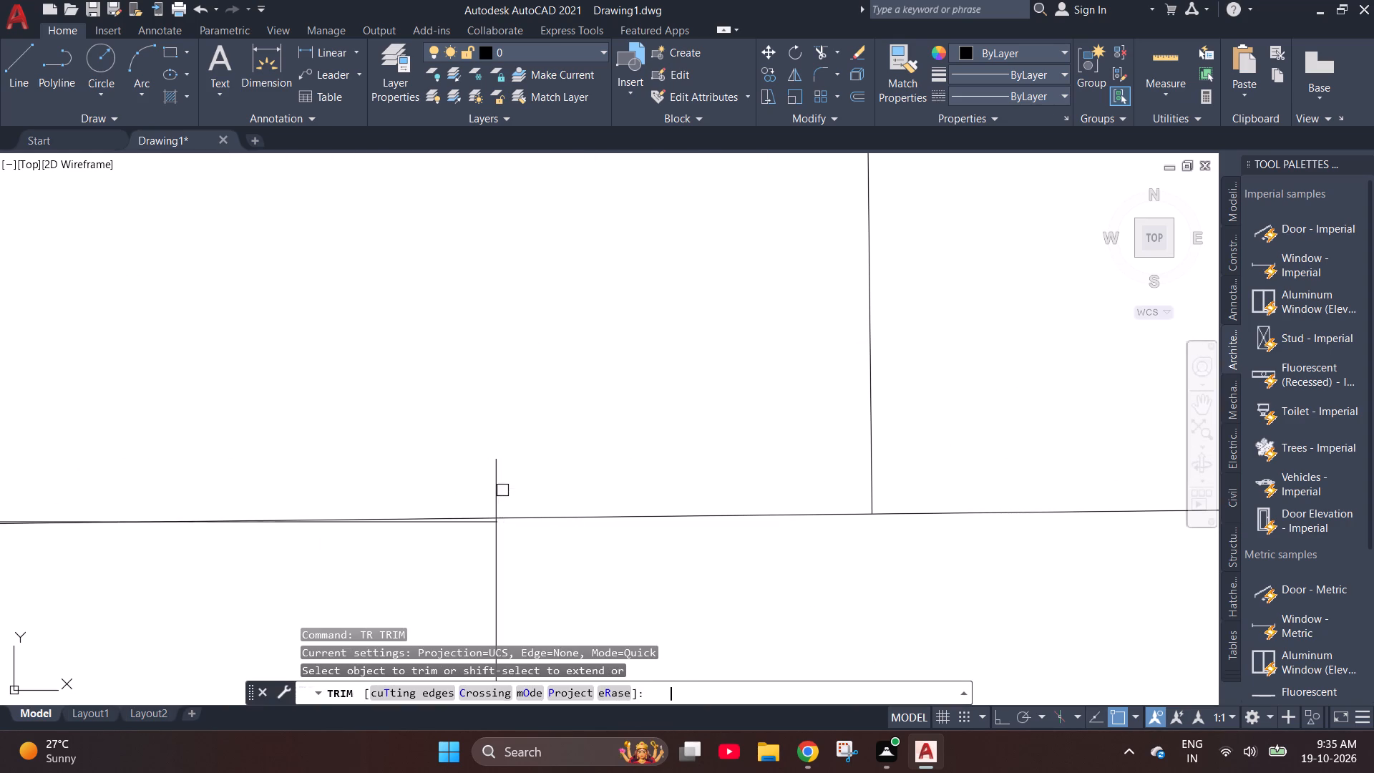
left_click(494, 489)
scroll(619, 438, "down", 8)
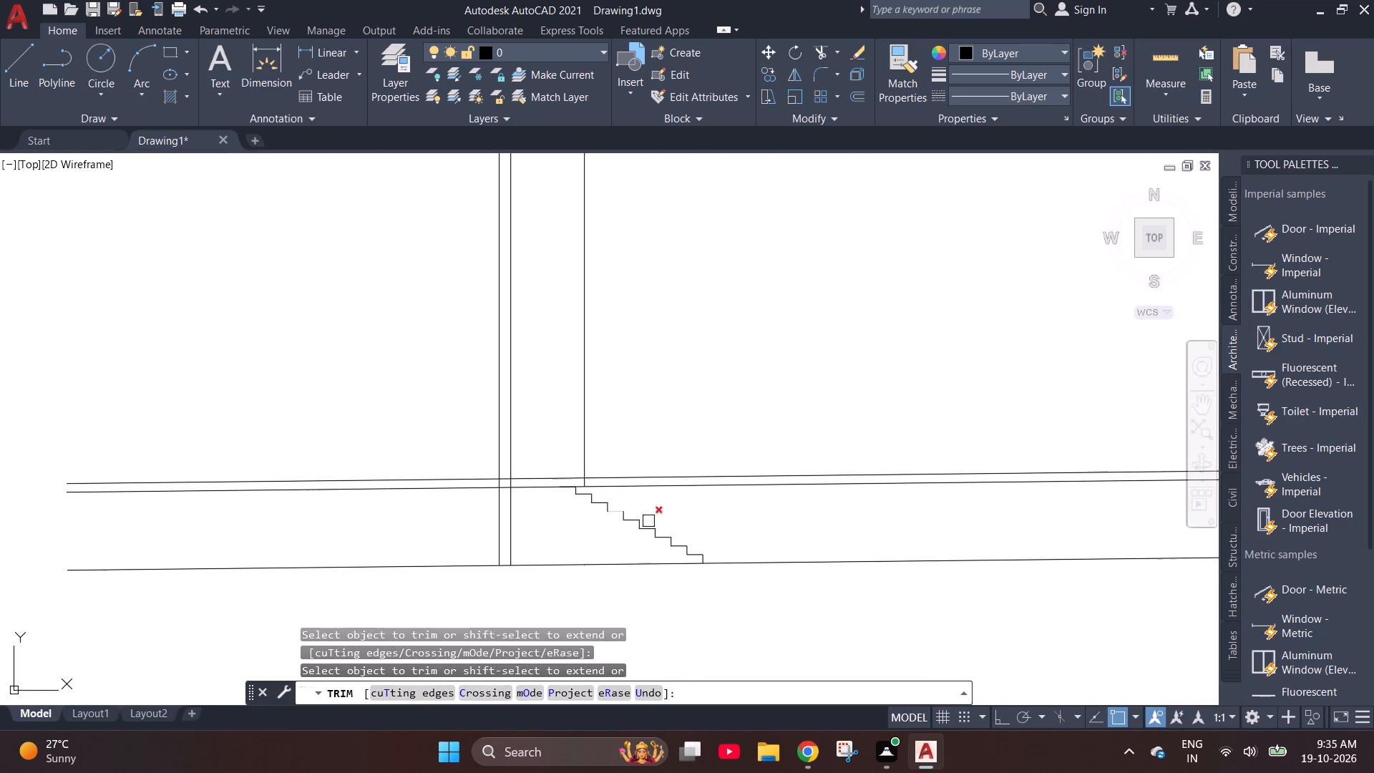
key("Escape")
key("Escape")
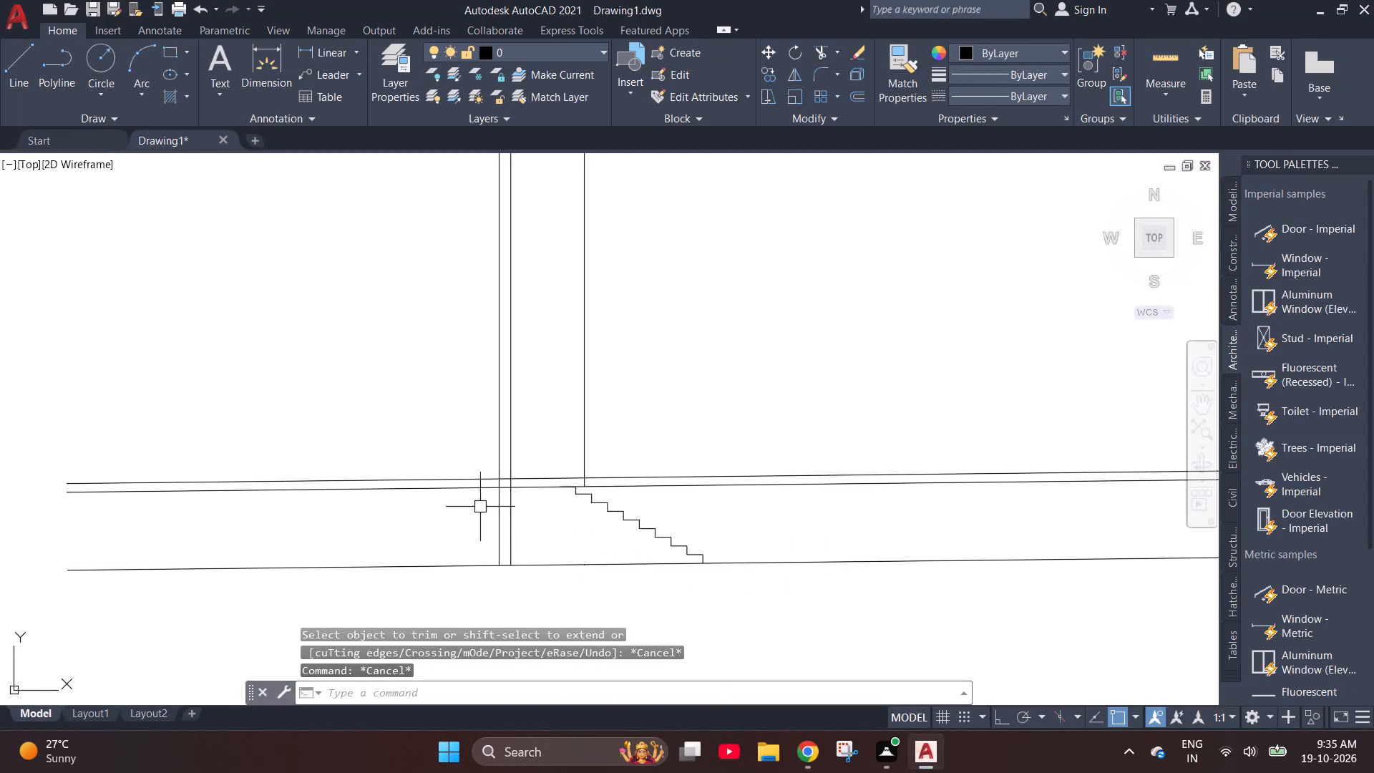
Trim both edge lines of the 6" band where they extend beyond the outer of the paired projection lines.
scroll(431, 494, "up", 2)
key("Escape")
key("t")
type("R")
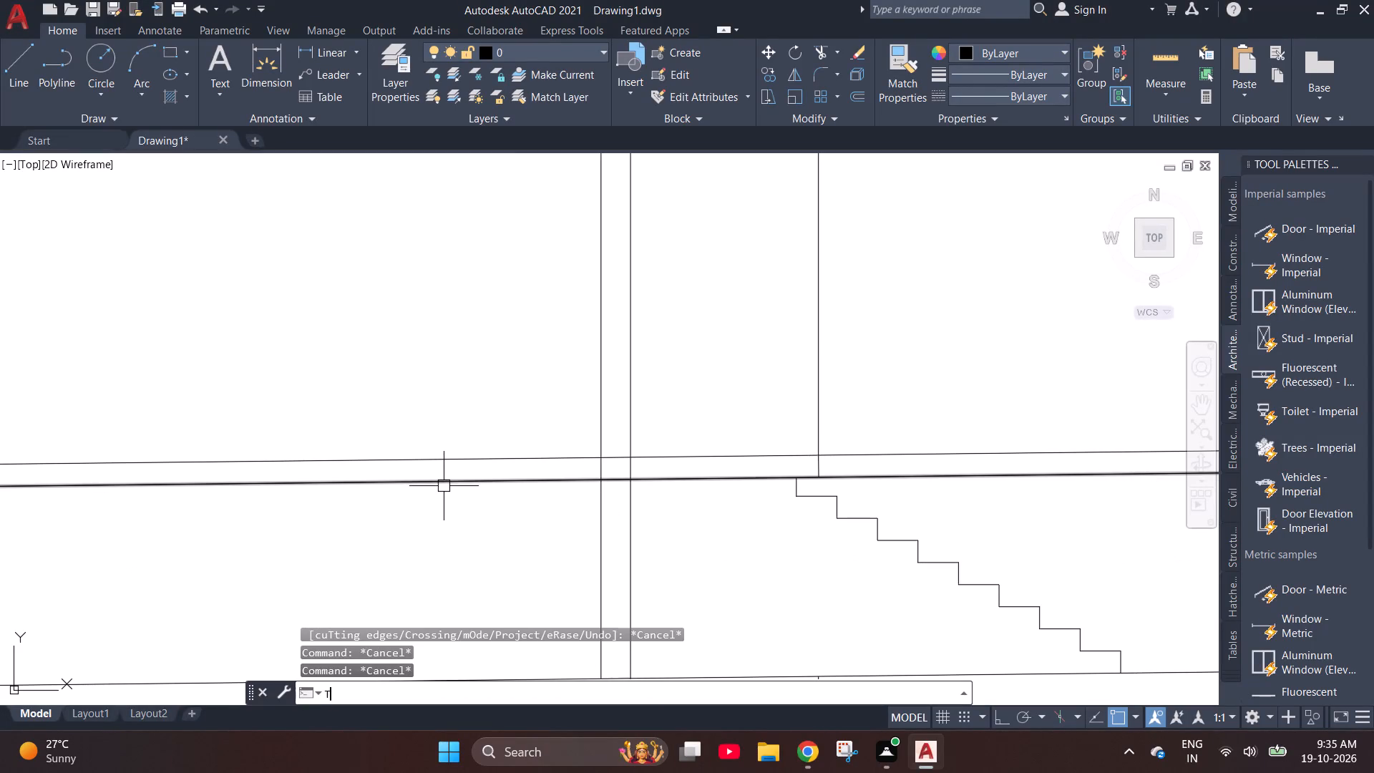
key("space")
left_click(509, 486)
left_click(537, 462)
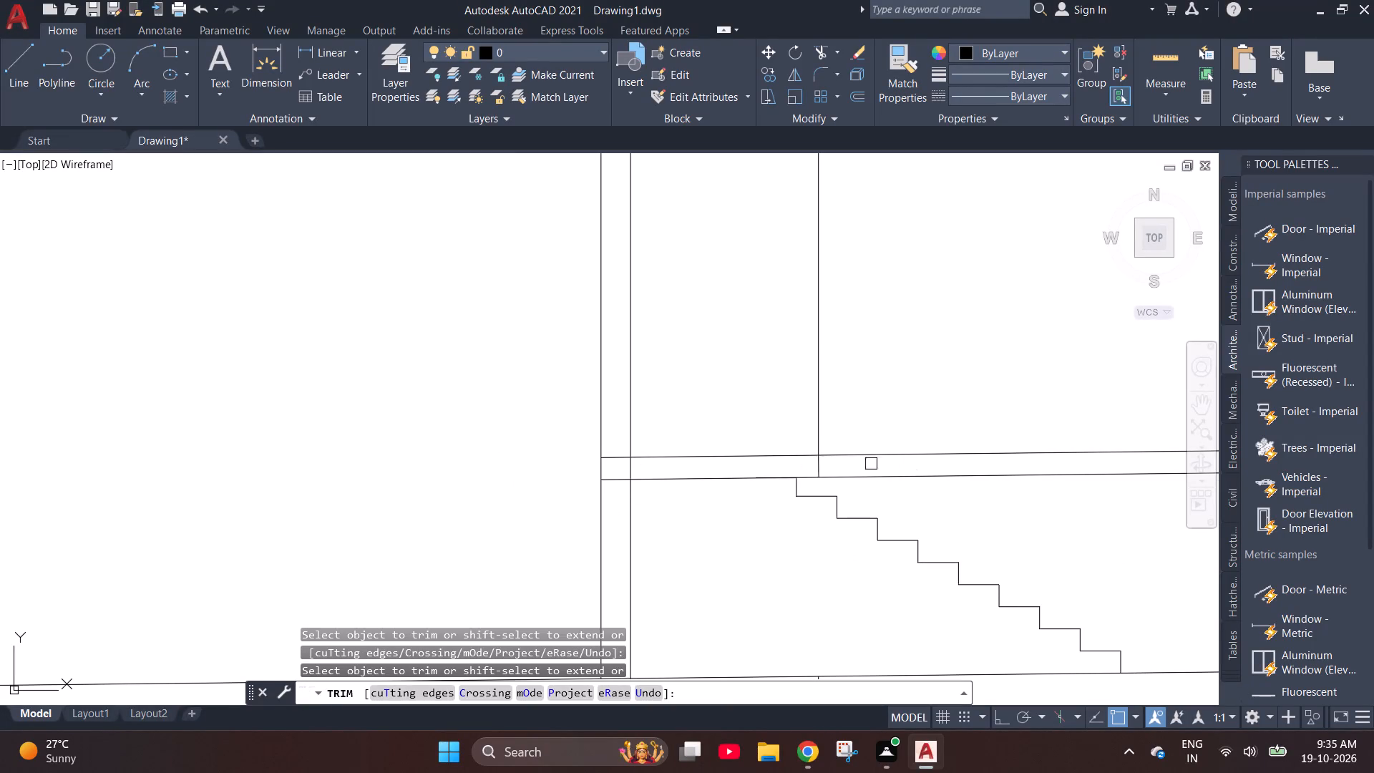
scroll(555, 490, "down", 2)
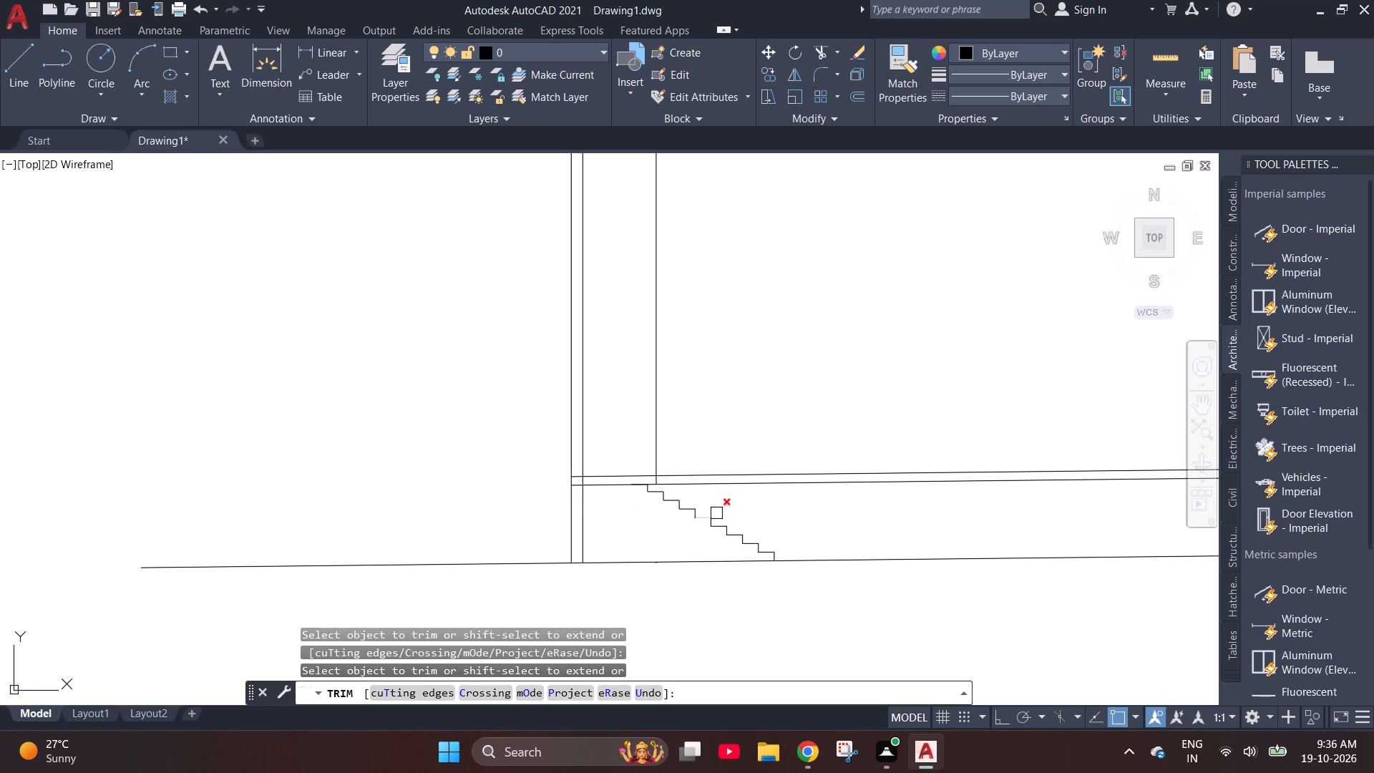
key("Escape")
Join the lower flight's riser and tread lines, including the top tread line, into a single polyline.
left_click(774, 555)
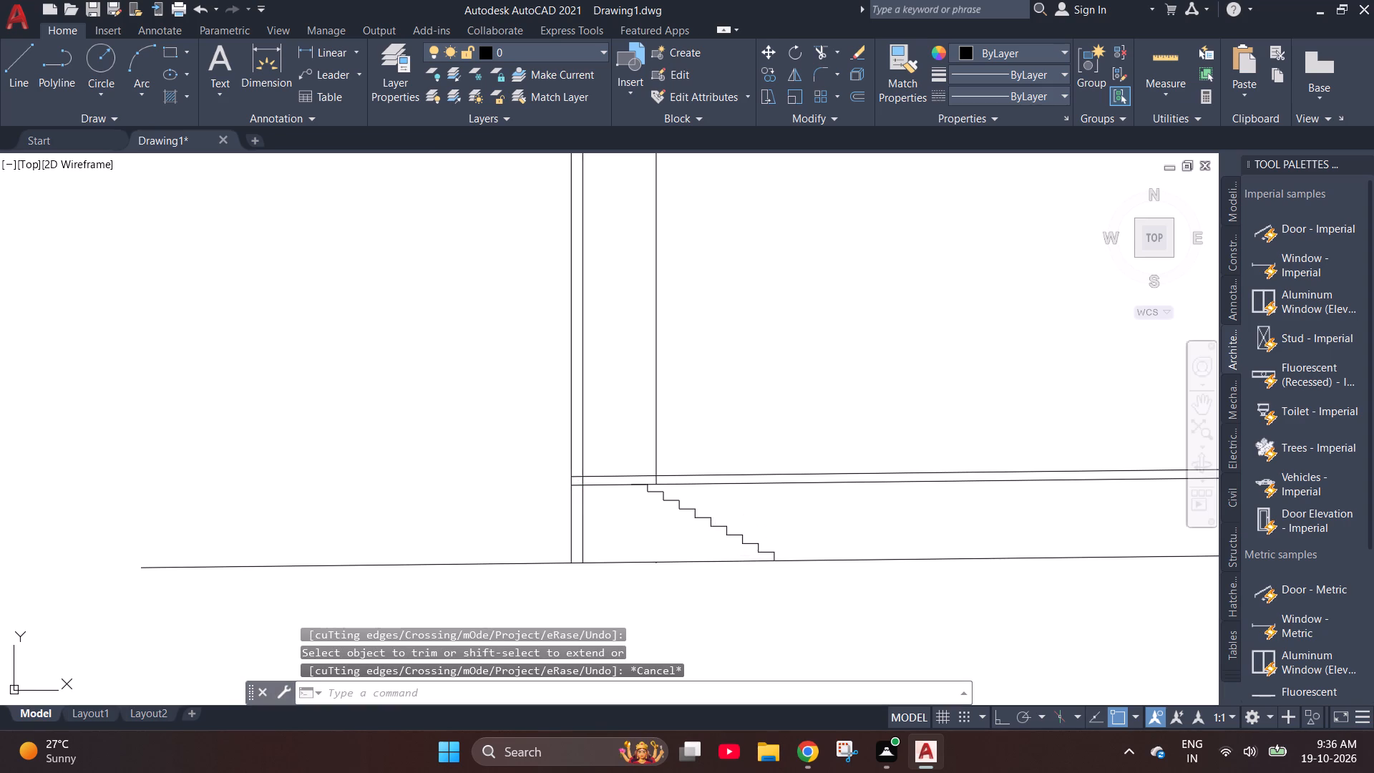
scroll(744, 555, "up", 4)
left_click(966, 583)
scroll(507, 444, "down", 2)
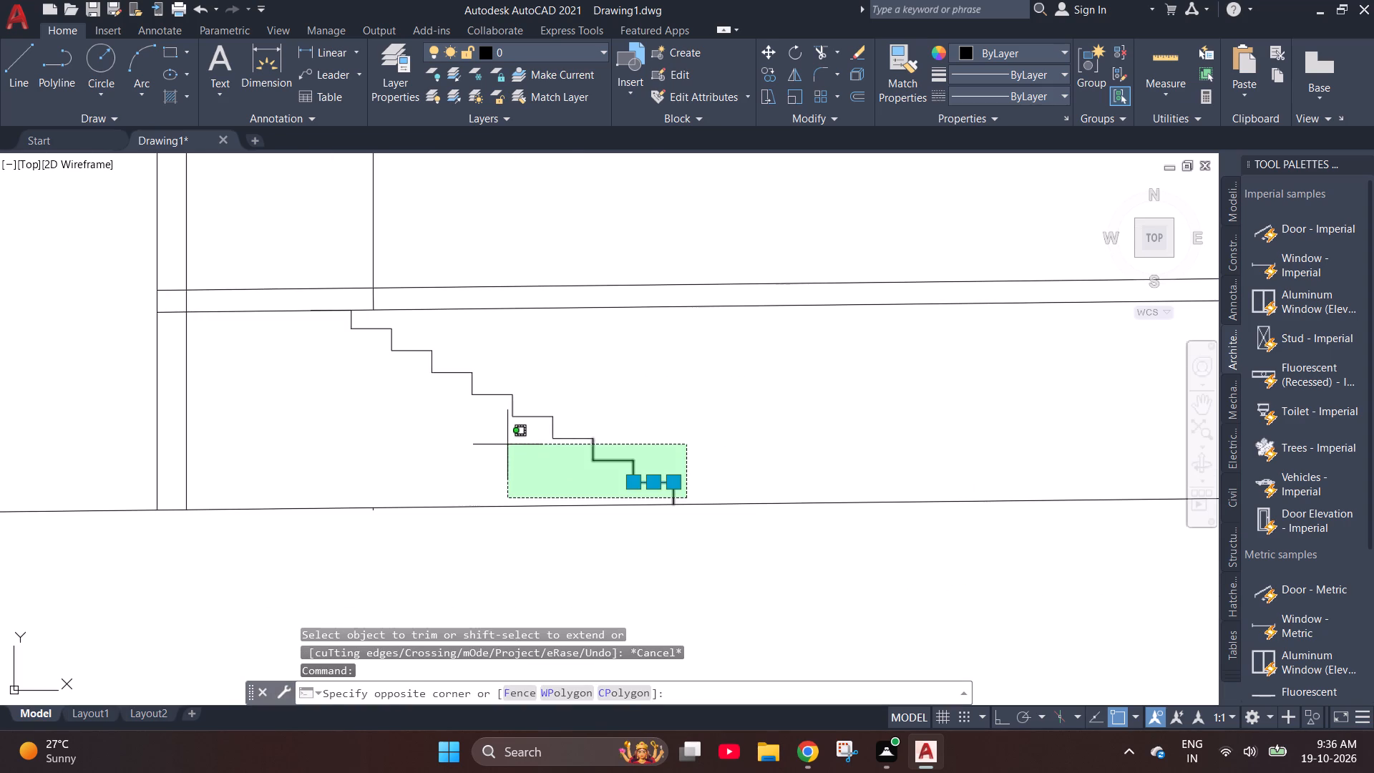
left_click(280, 326)
scroll(307, 319, "up", 3)
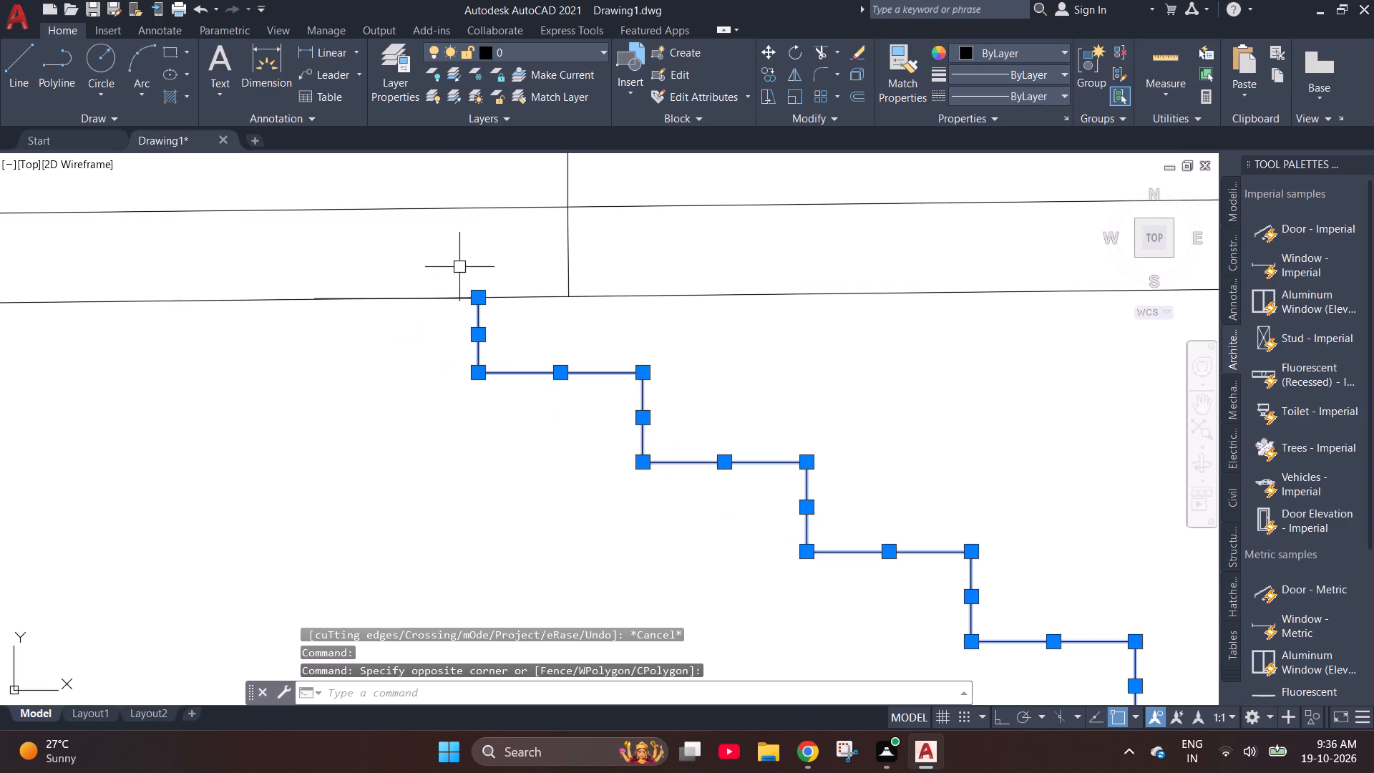
scroll(461, 267, "up", 2)
left_click(373, 346)
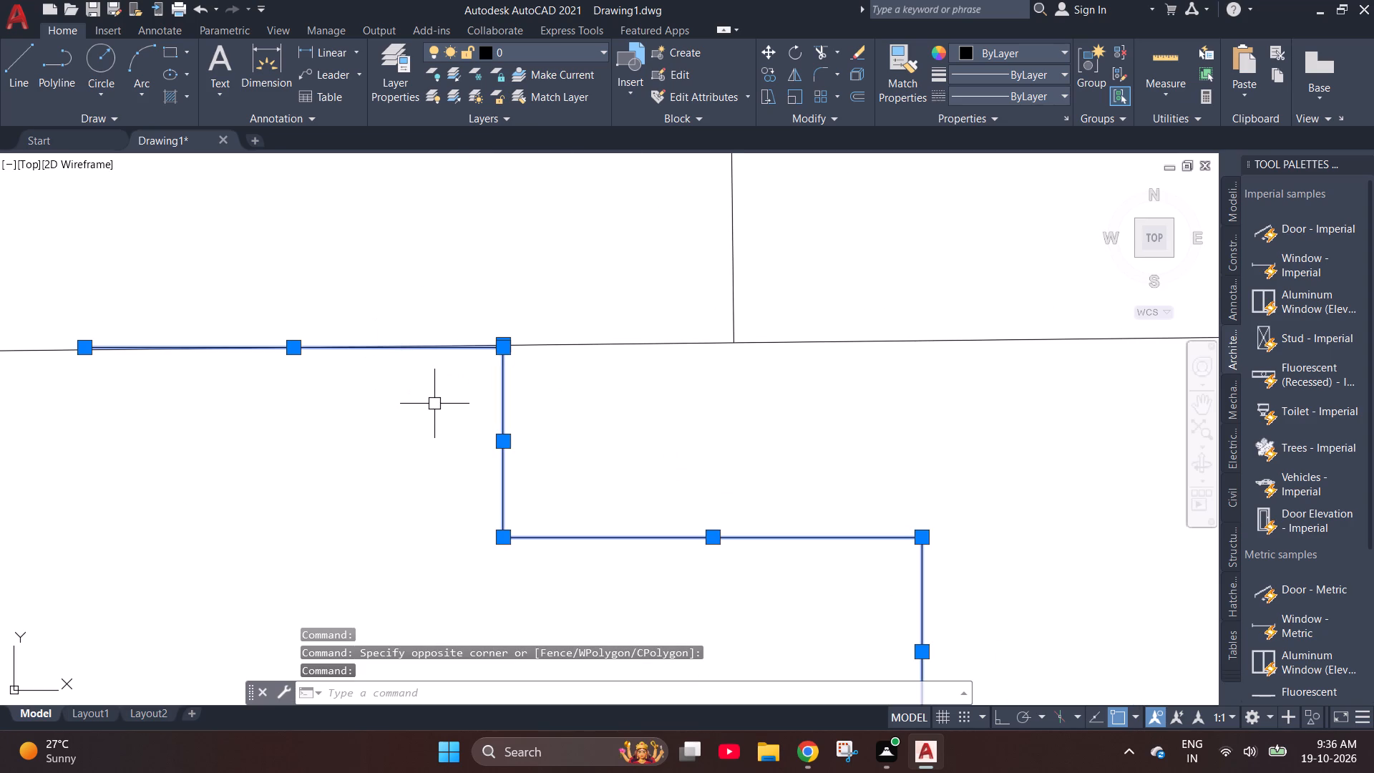
key("j")
key("Return")
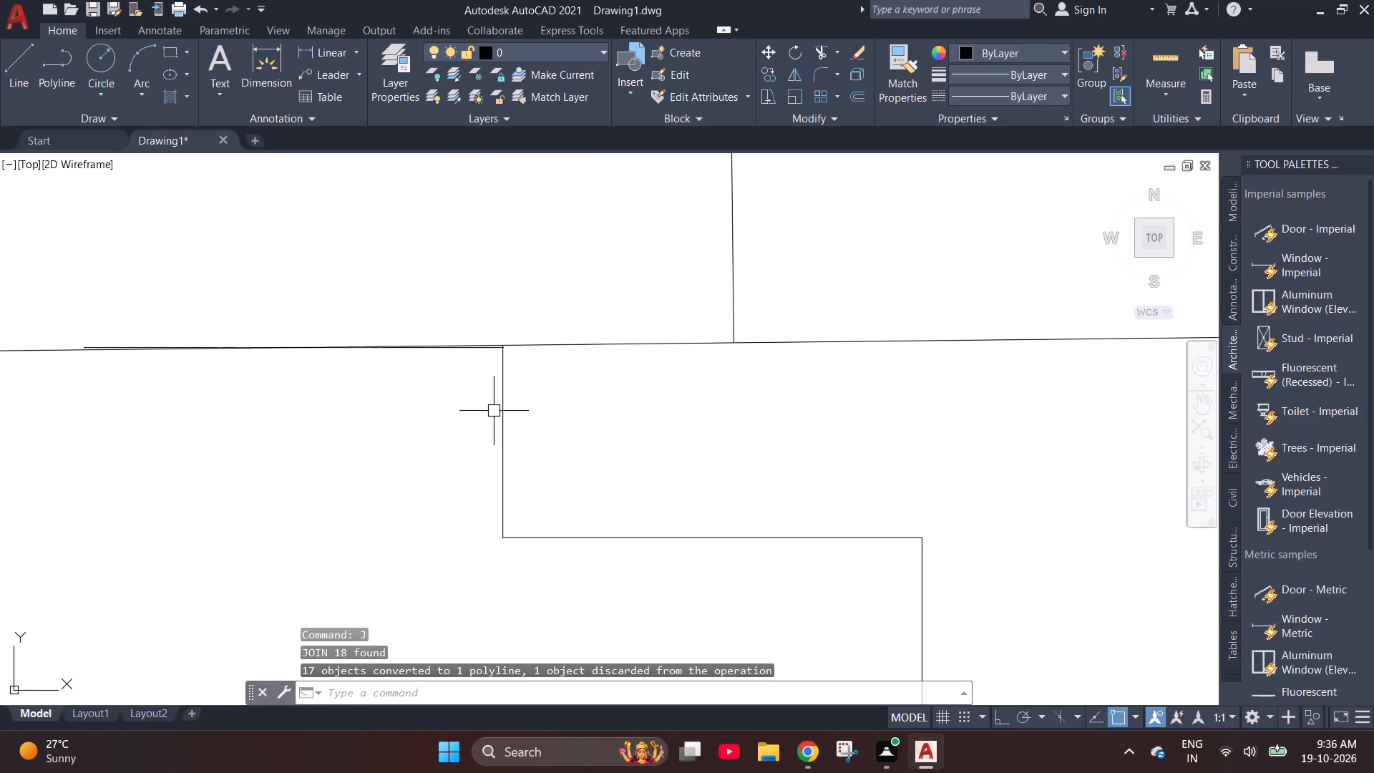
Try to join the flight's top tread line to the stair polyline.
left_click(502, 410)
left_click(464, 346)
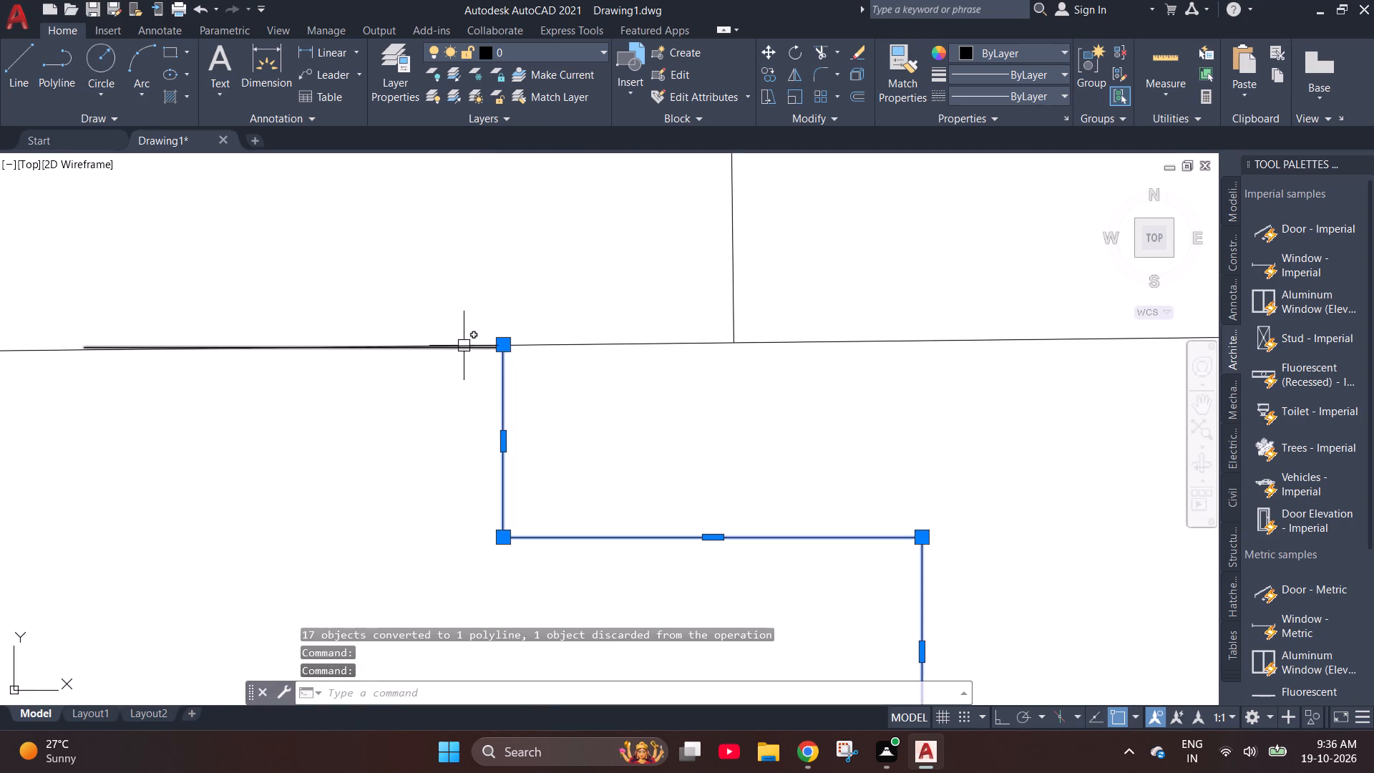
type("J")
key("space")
Copy the stair polyline and its top tread line from the tread's outer end to where the inner projection line meets the 6" band's lower edge.
left_click(471, 349)
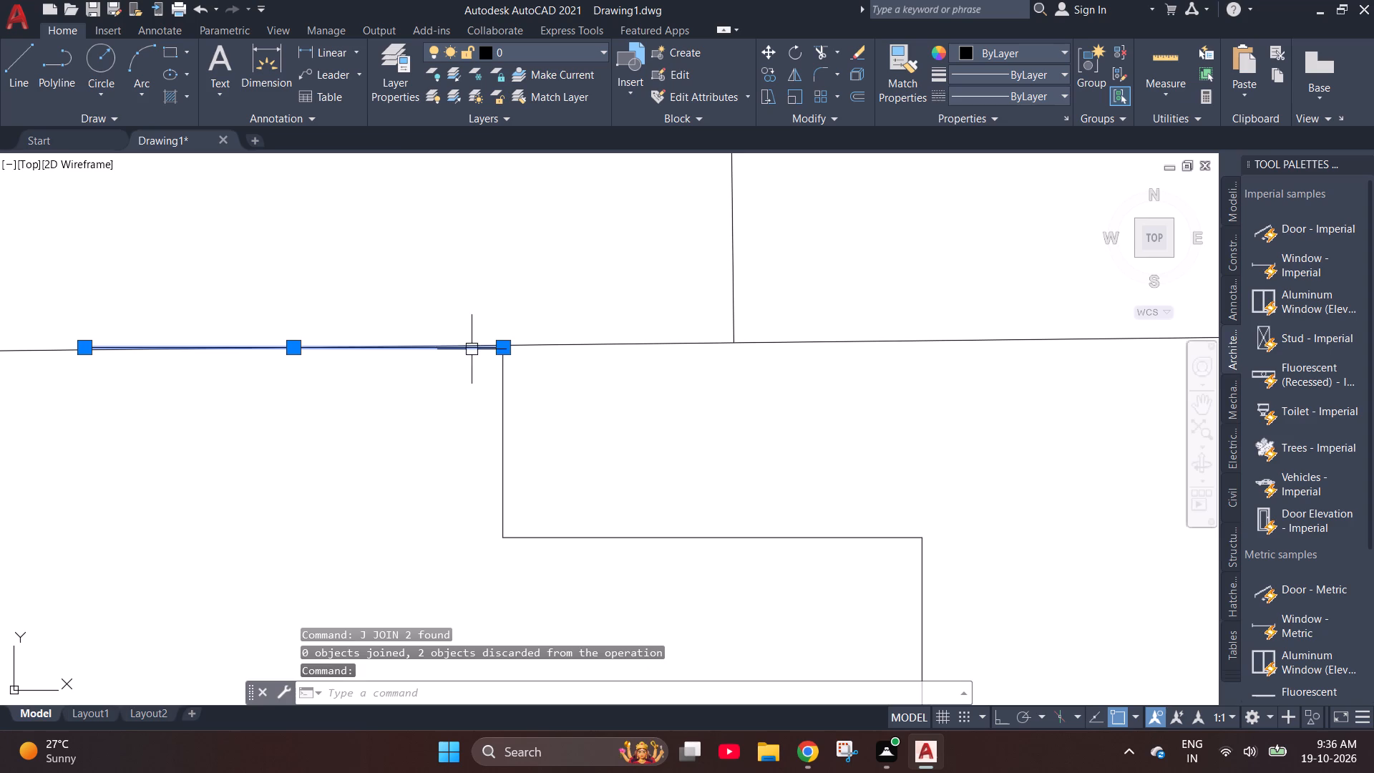
left_click(504, 399)
scroll(419, 399, "down", 5)
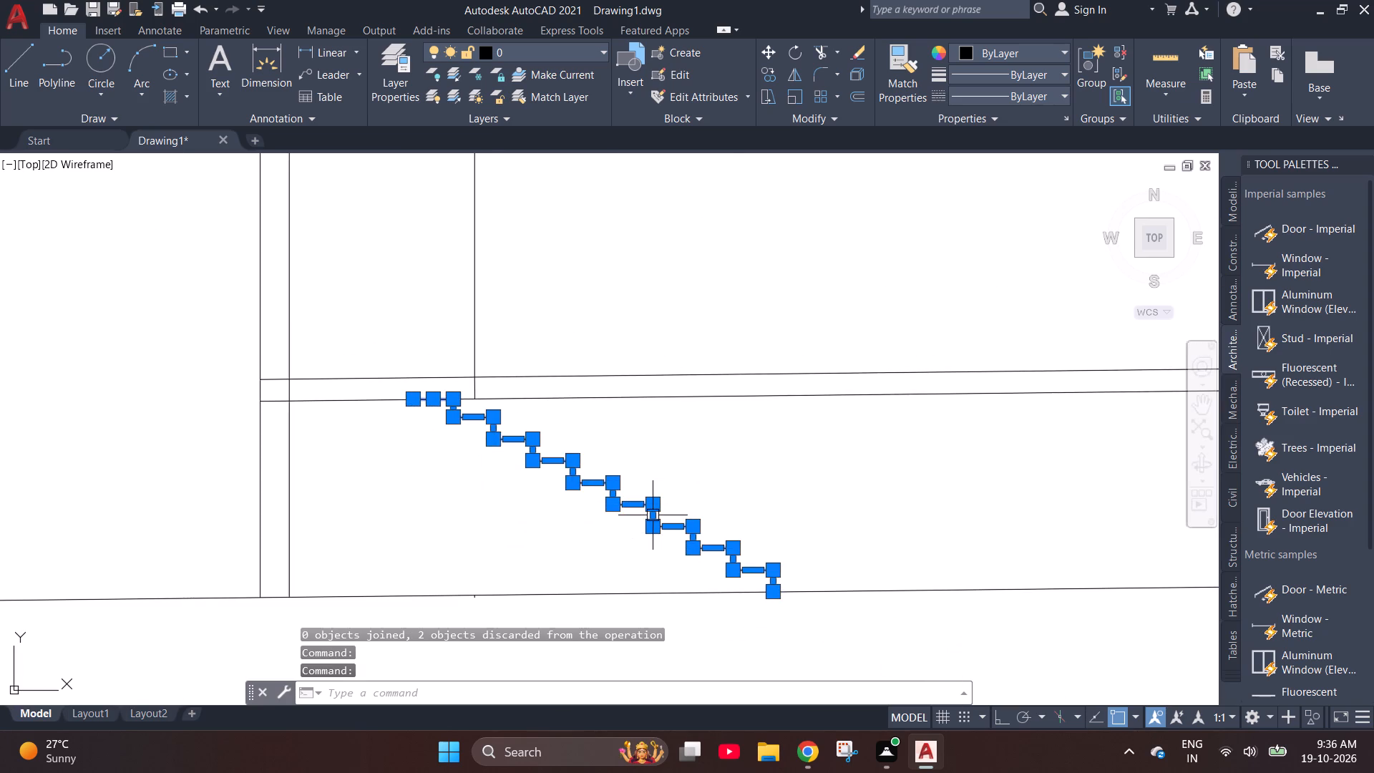
key("m")
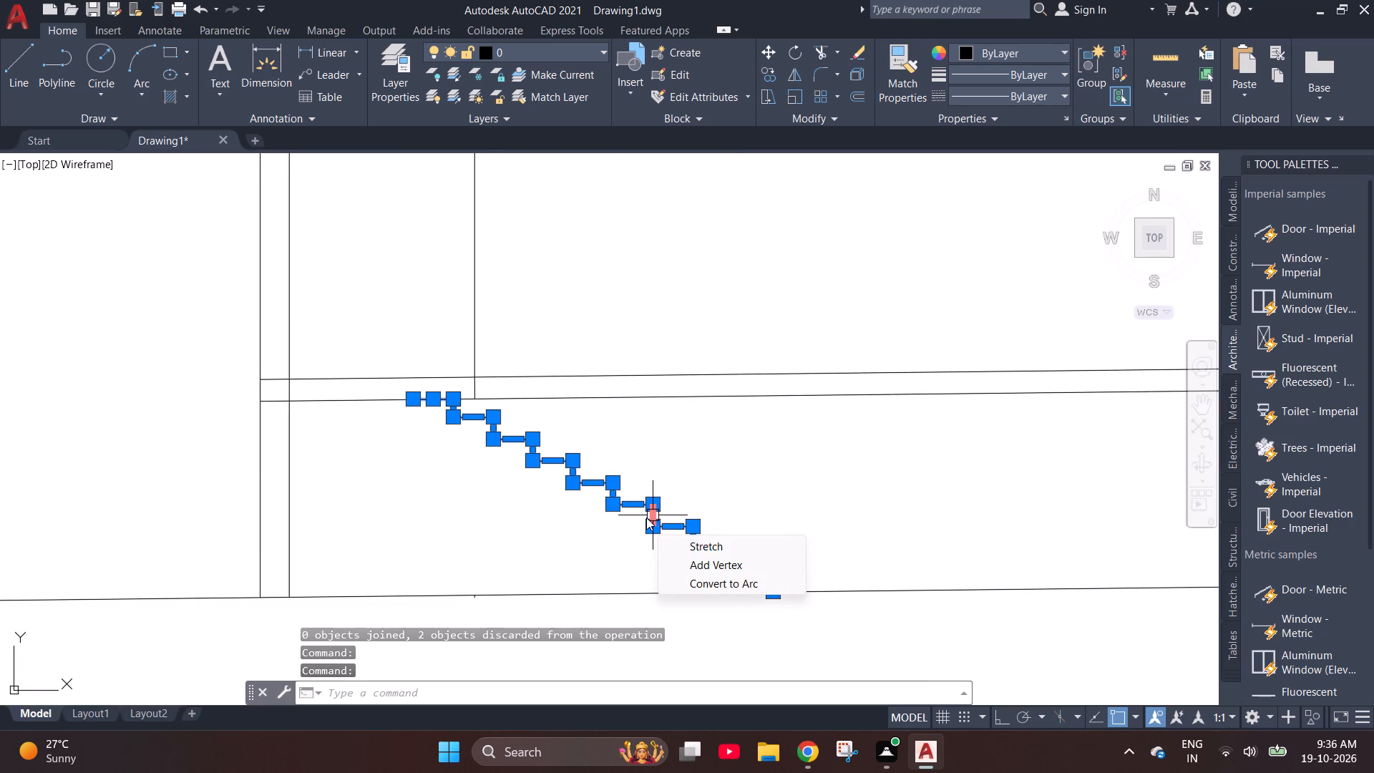
key("BackSpace")
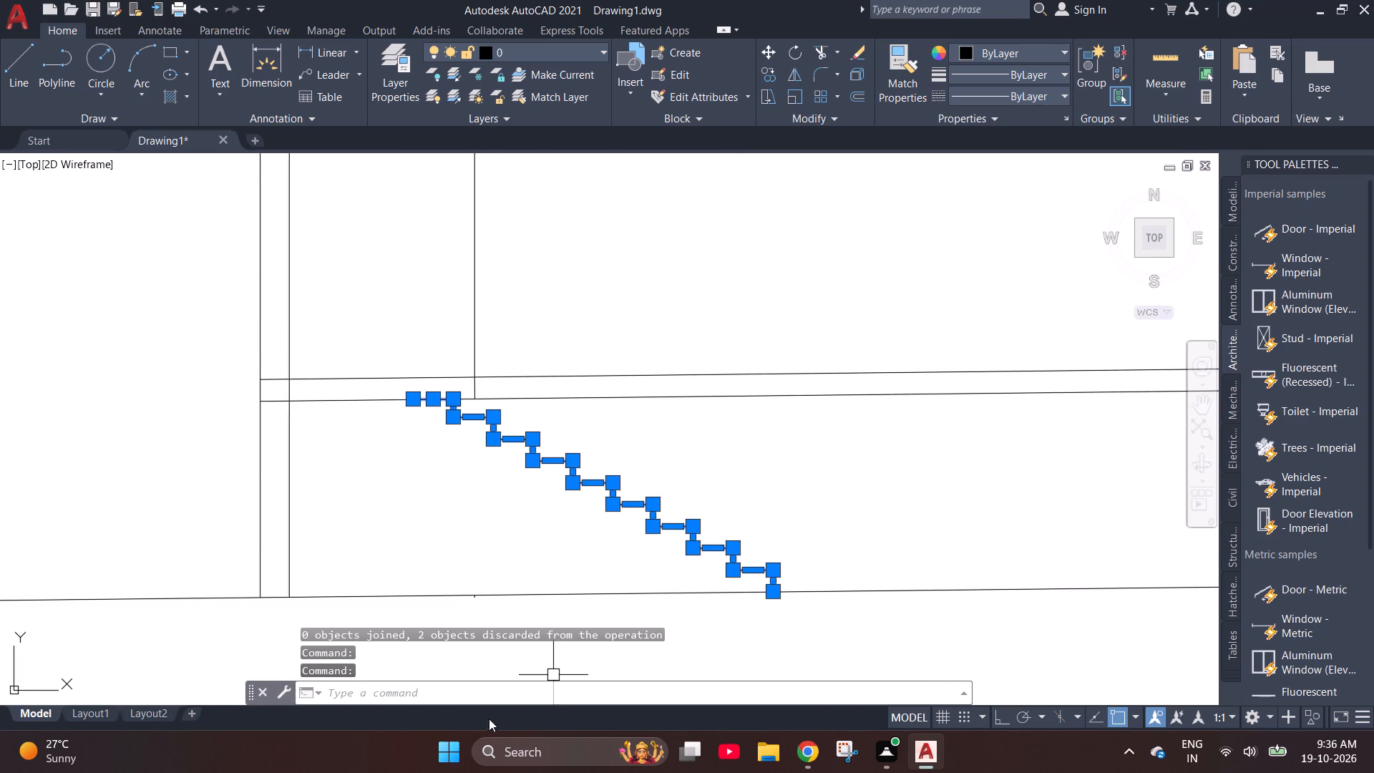
left_click(479, 686)
type("CO")
key("Return")
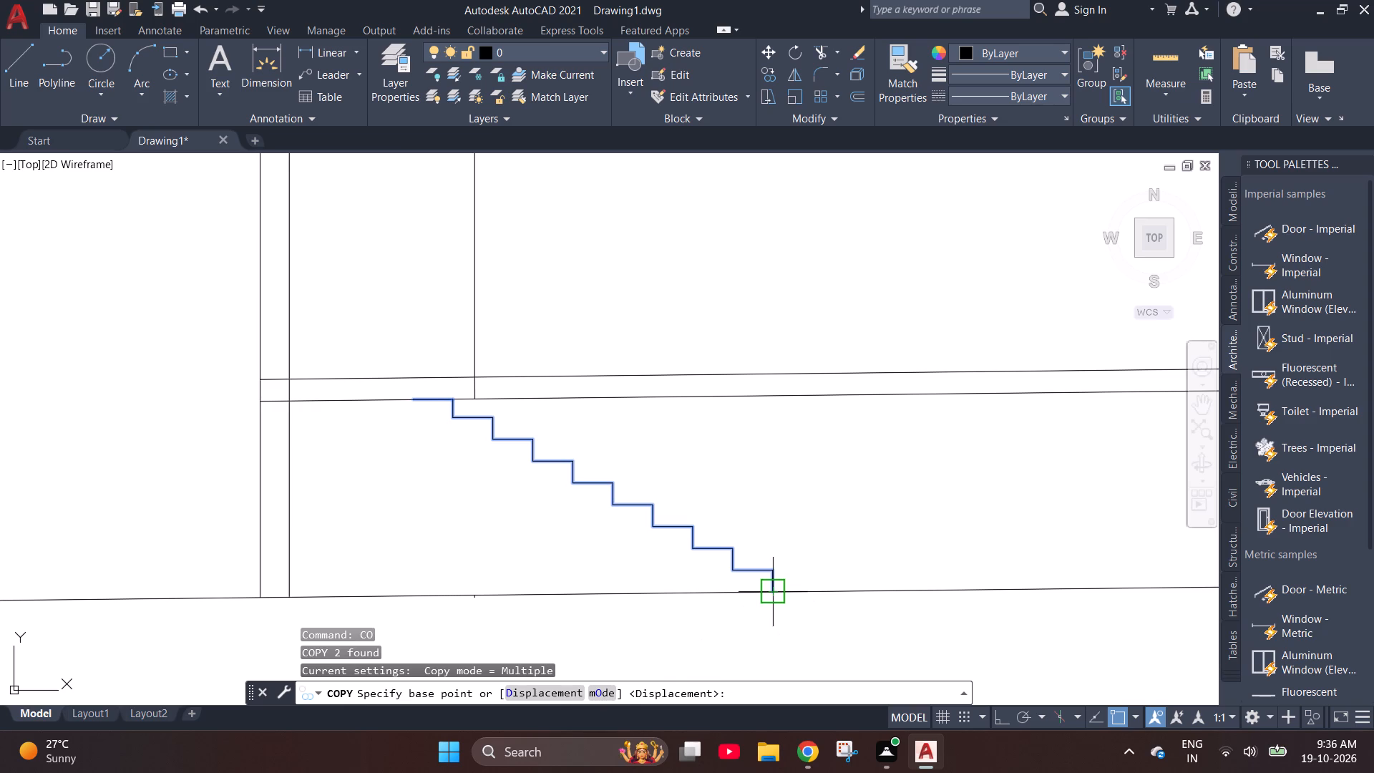
left_click(408, 397)
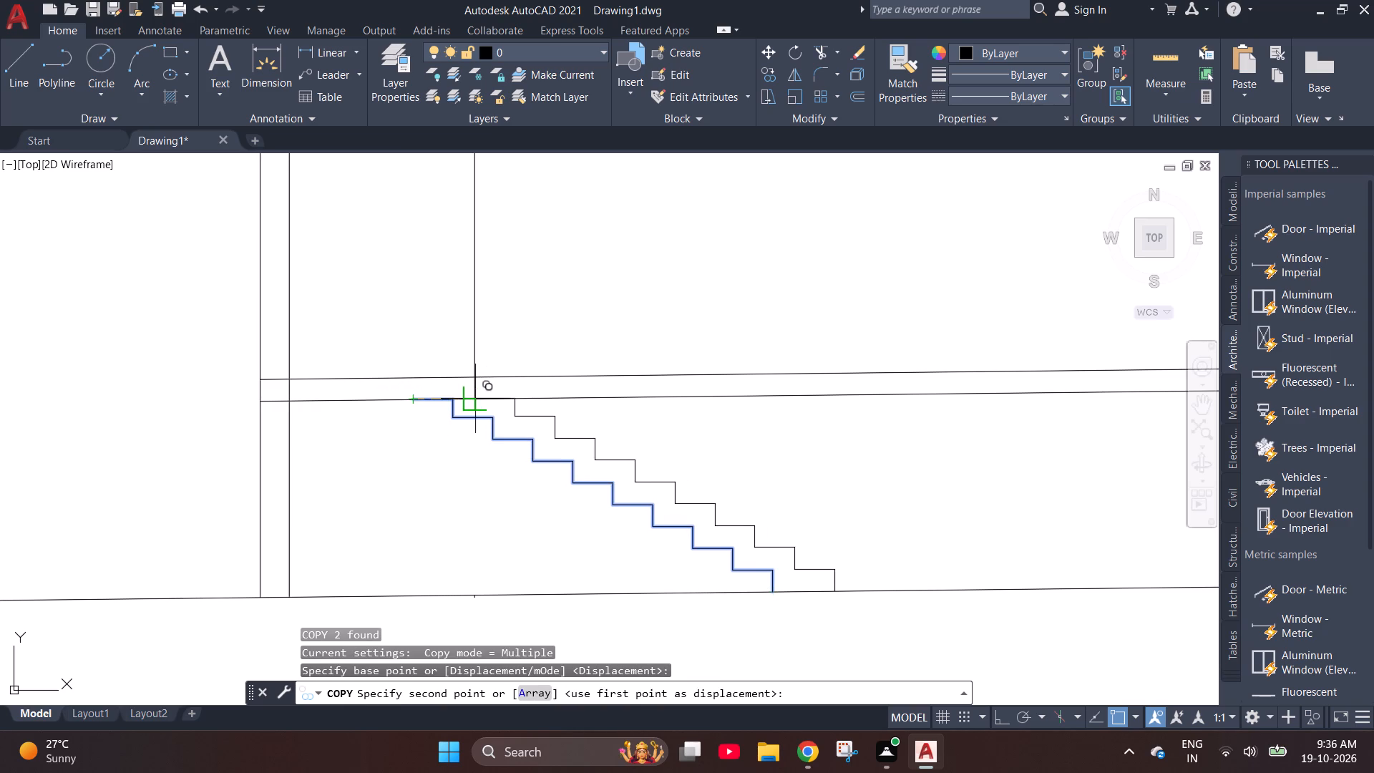
scroll(483, 395, "up", 3)
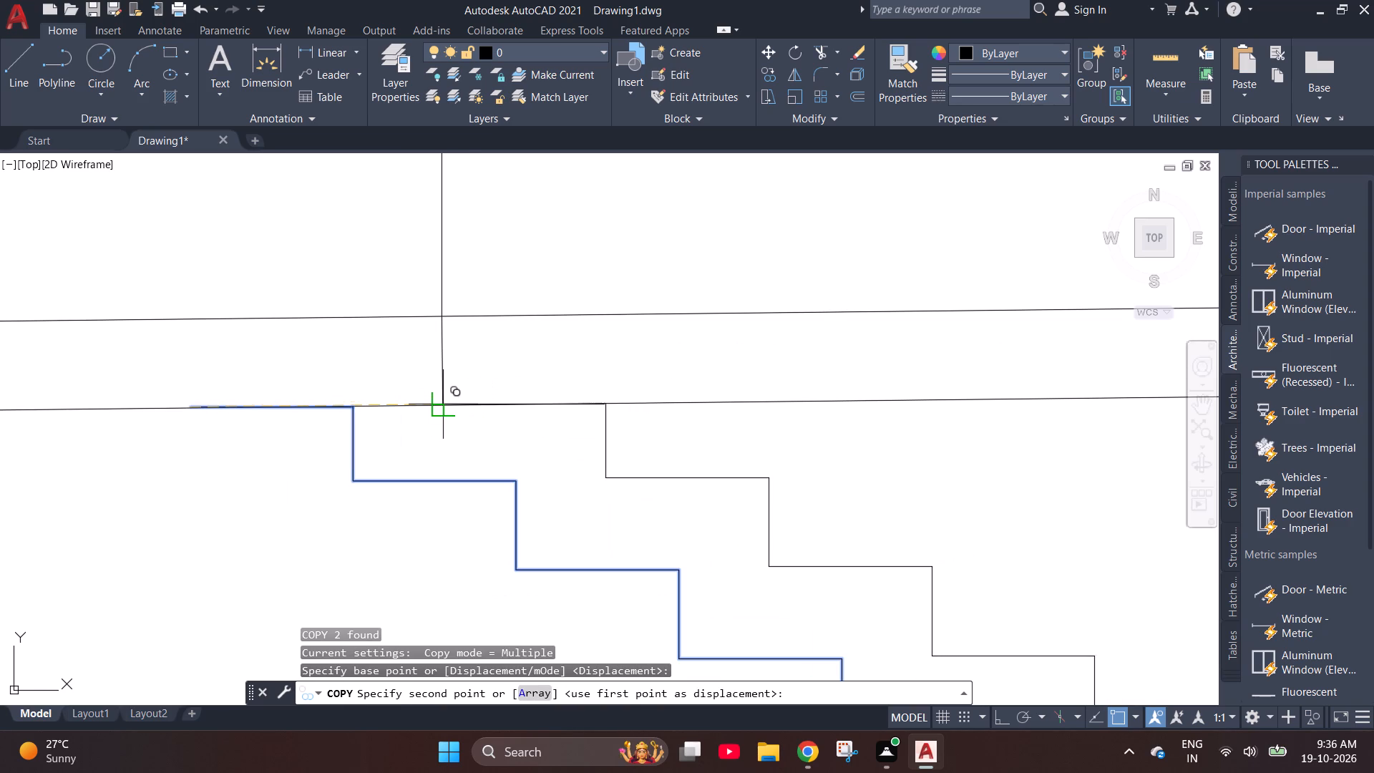
left_click(449, 404)
scroll(374, 418, "down", 2)
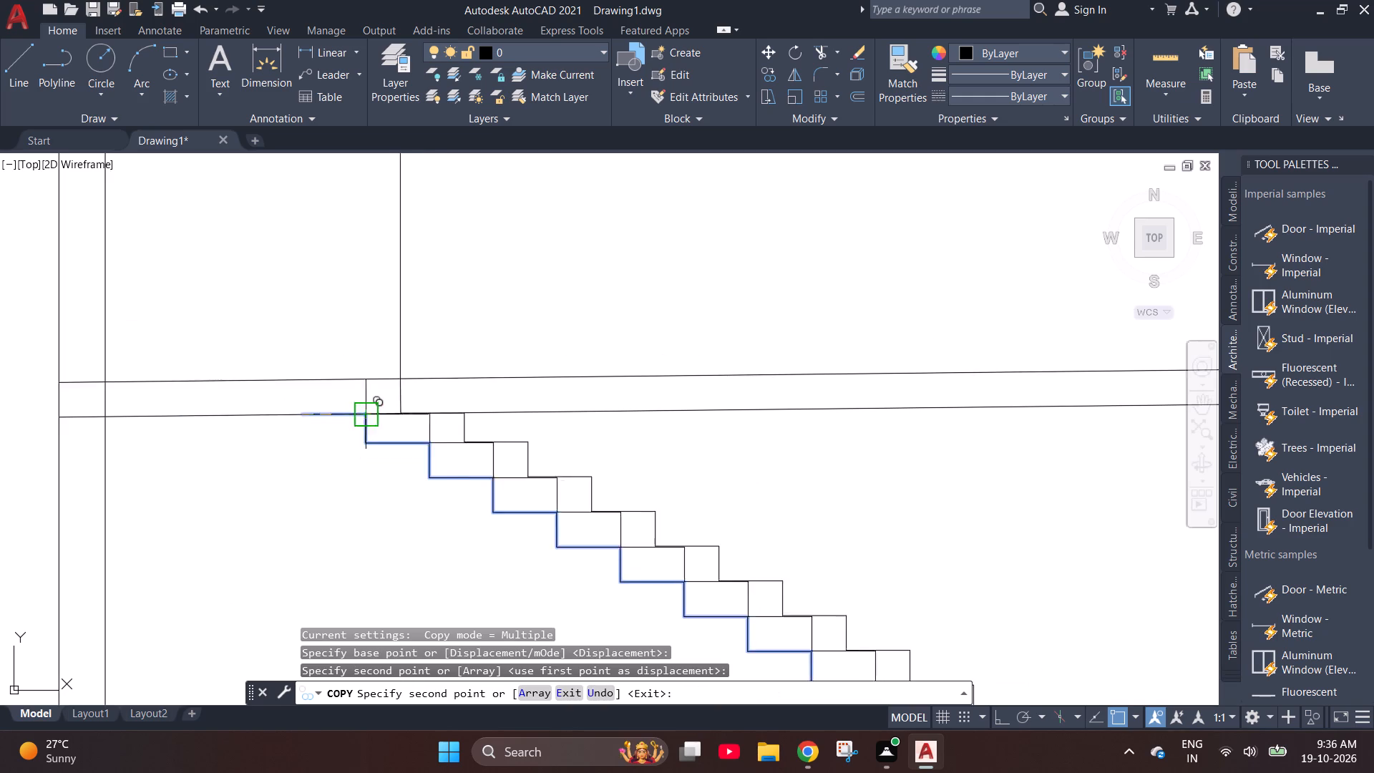
scroll(373, 418, "down", 2)
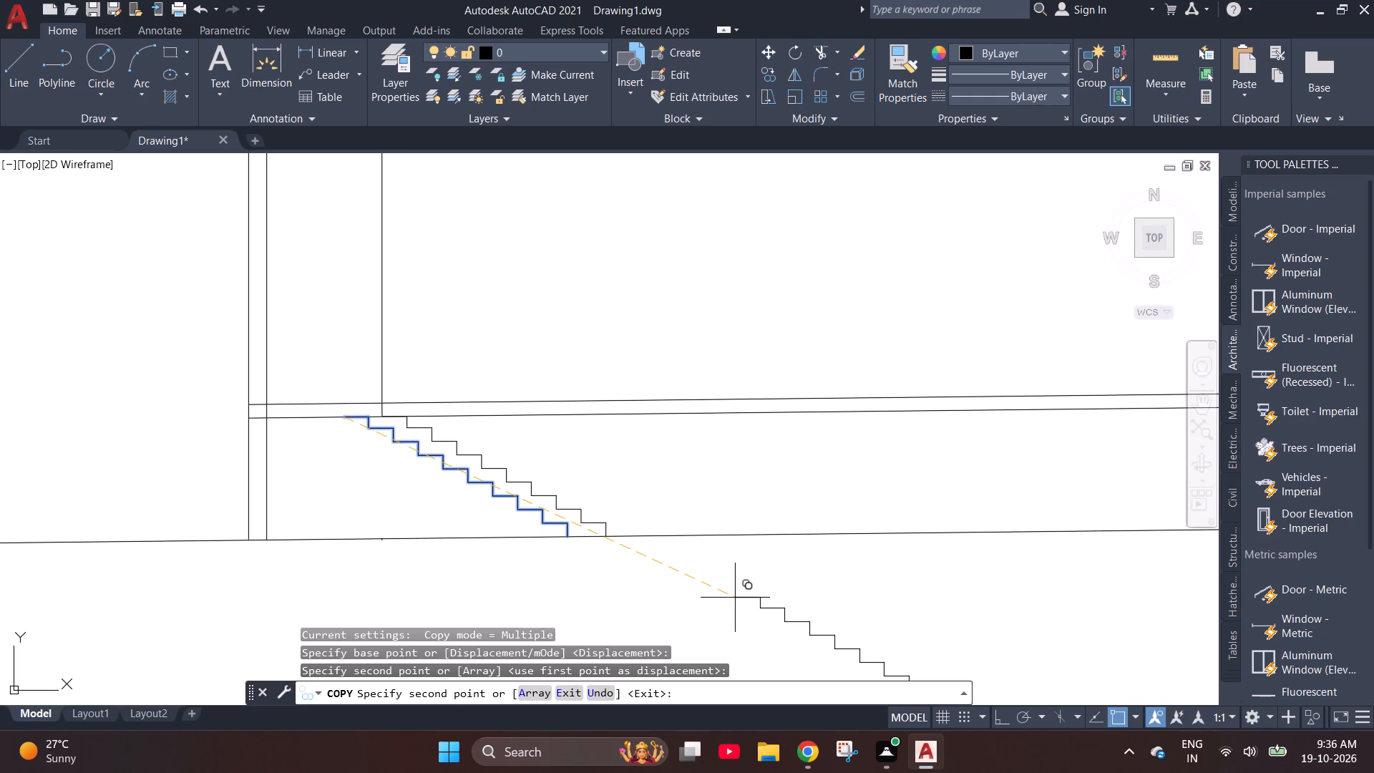
key("Escape")
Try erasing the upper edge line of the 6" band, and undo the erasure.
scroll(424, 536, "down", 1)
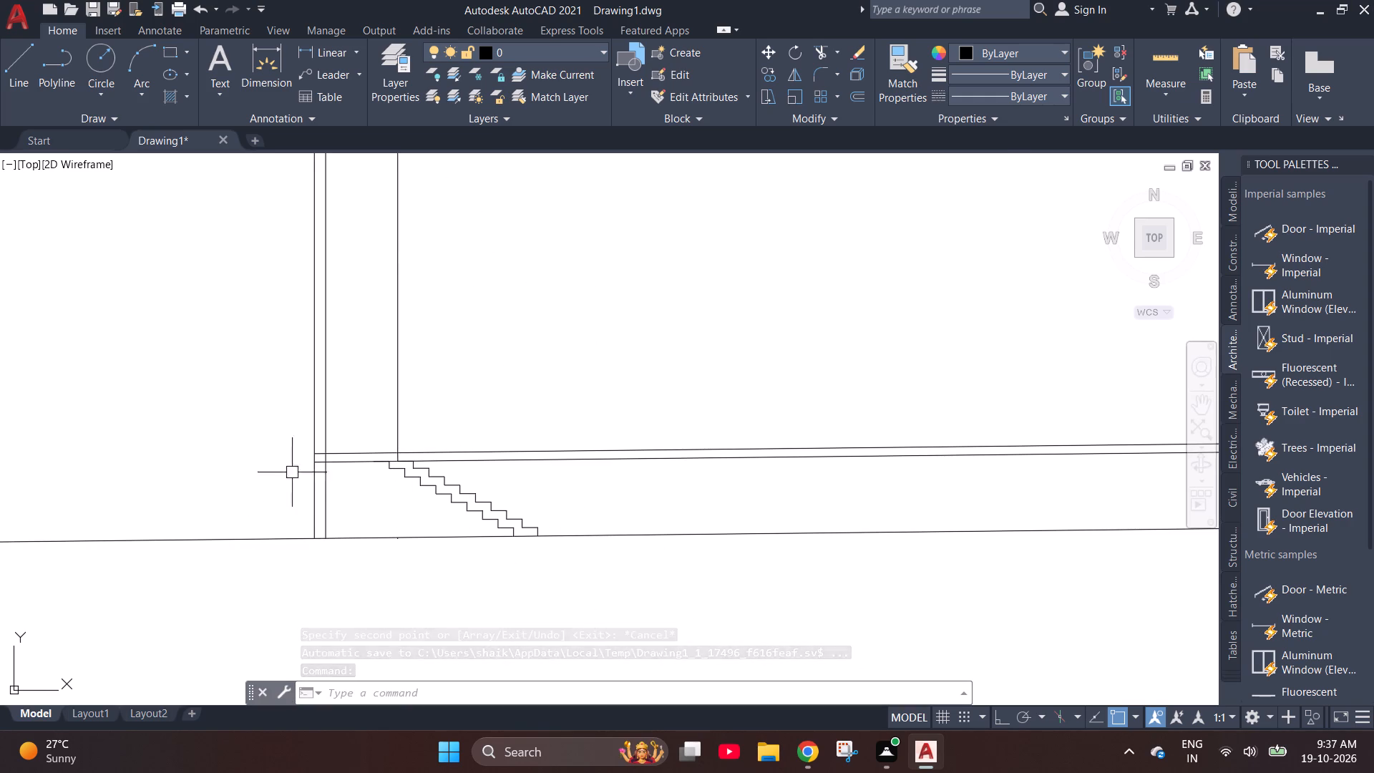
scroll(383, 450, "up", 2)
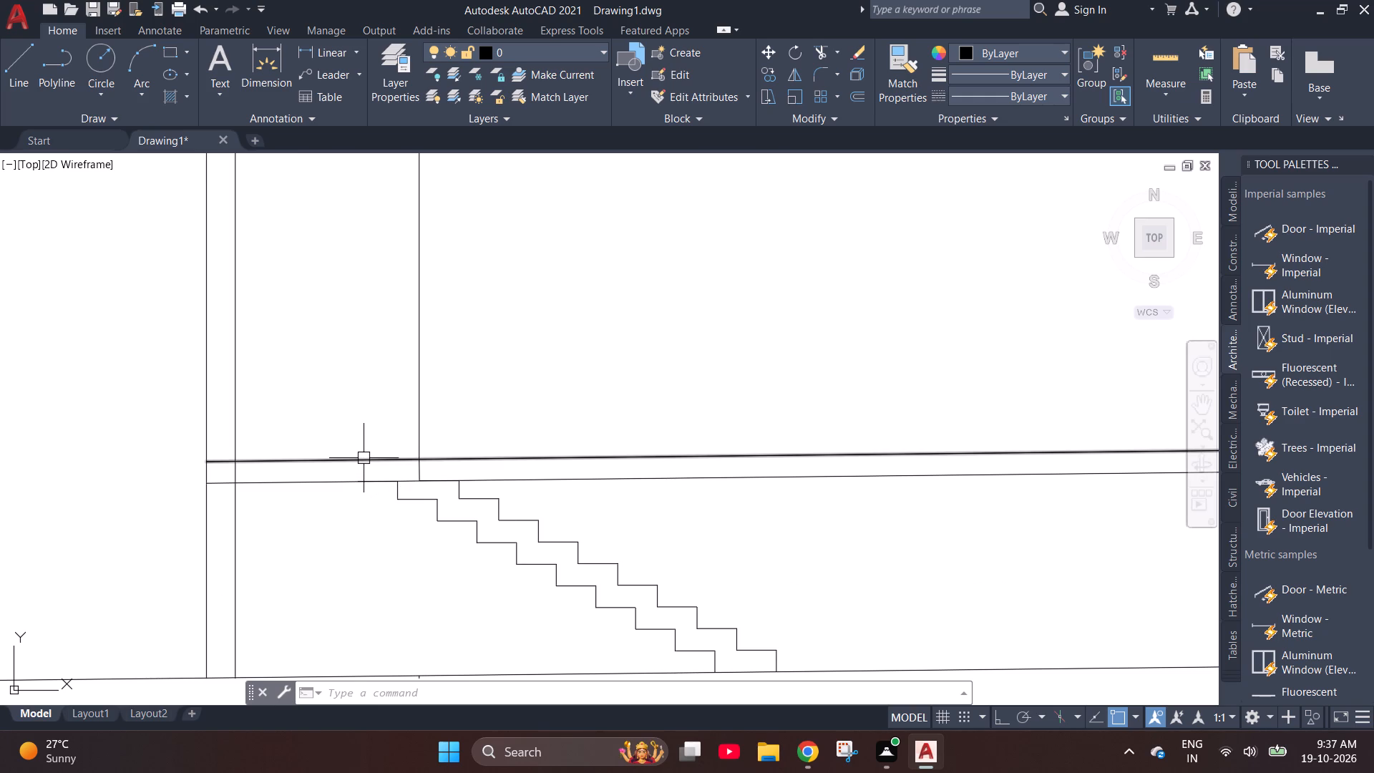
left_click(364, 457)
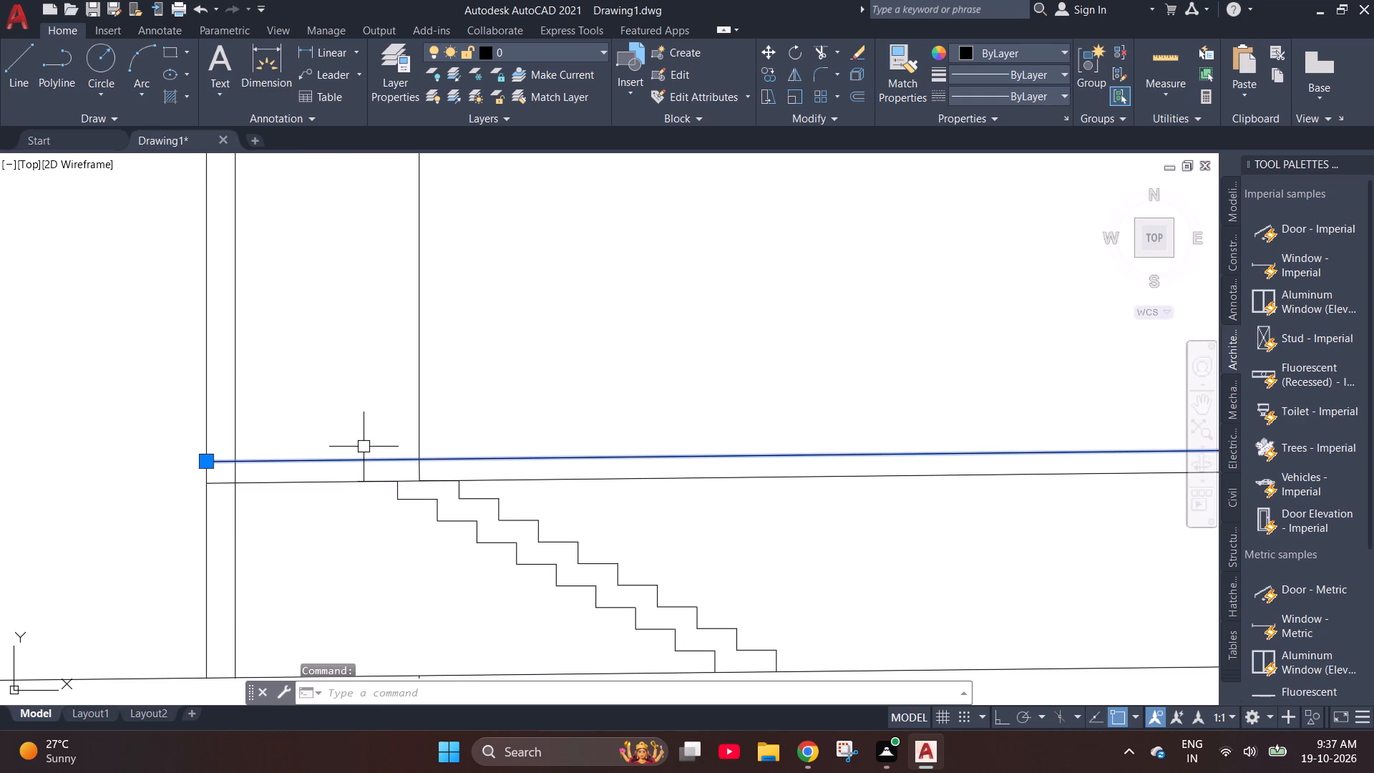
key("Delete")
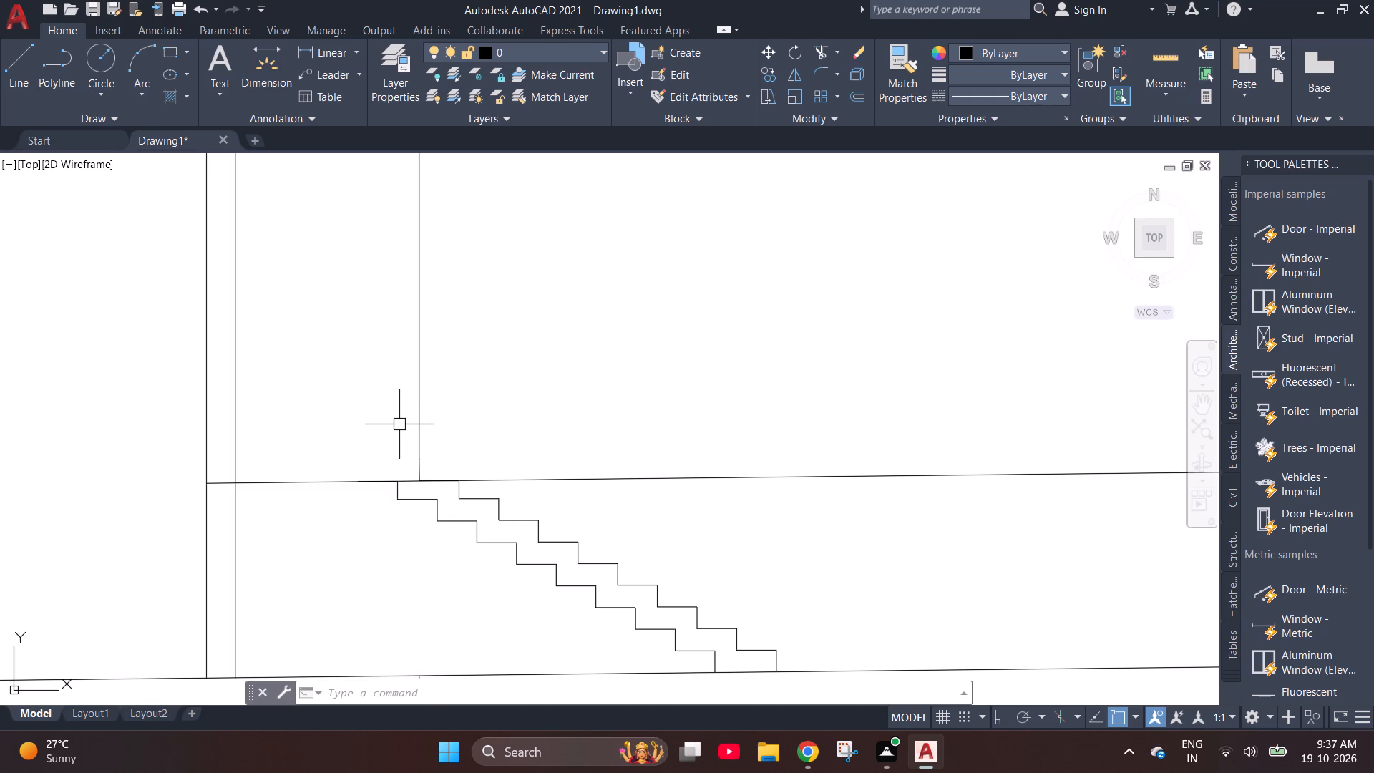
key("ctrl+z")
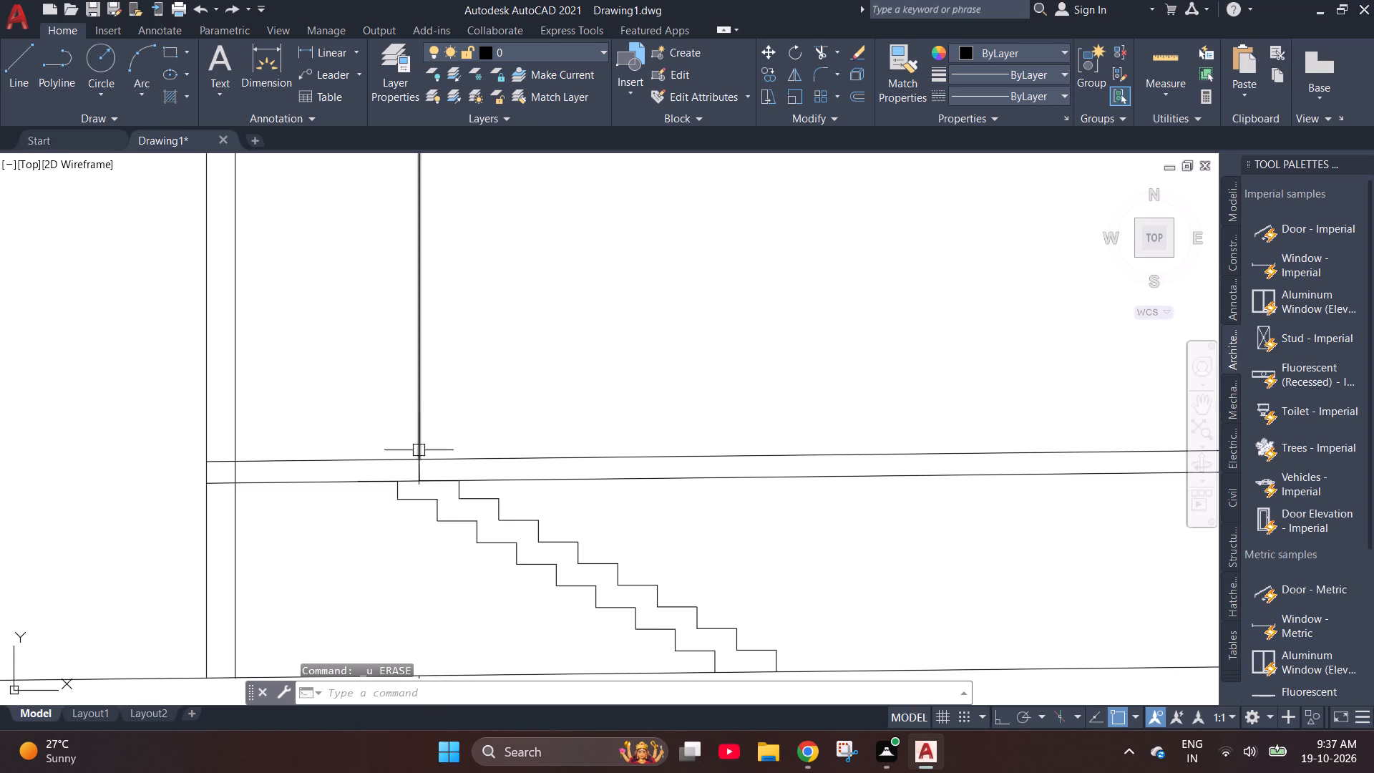
Trim both 6" band edges beyond the inner projection line, including the lower-edge piece between the two stair profiles, to form the landing slab.
key("Escape")
key("t")
type("R")
key("space")
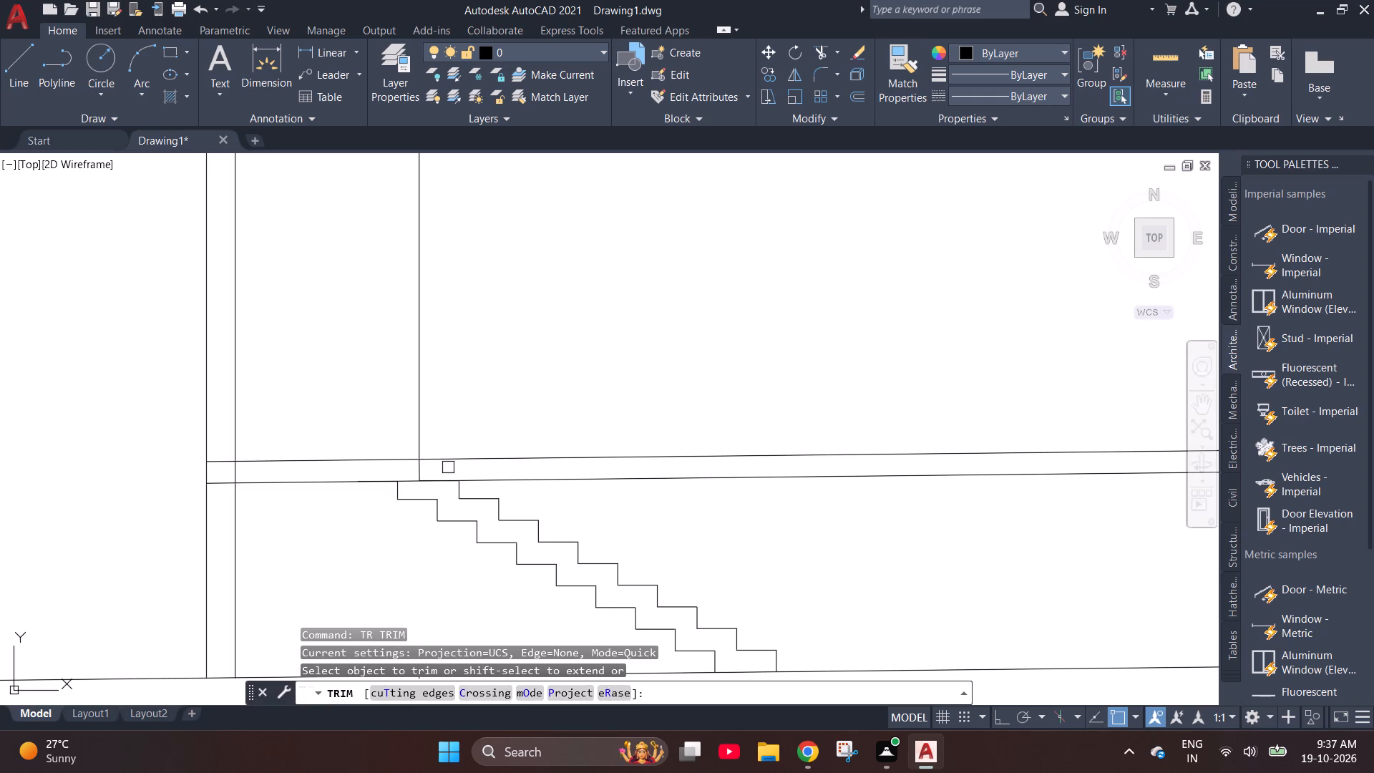
left_click(457, 457)
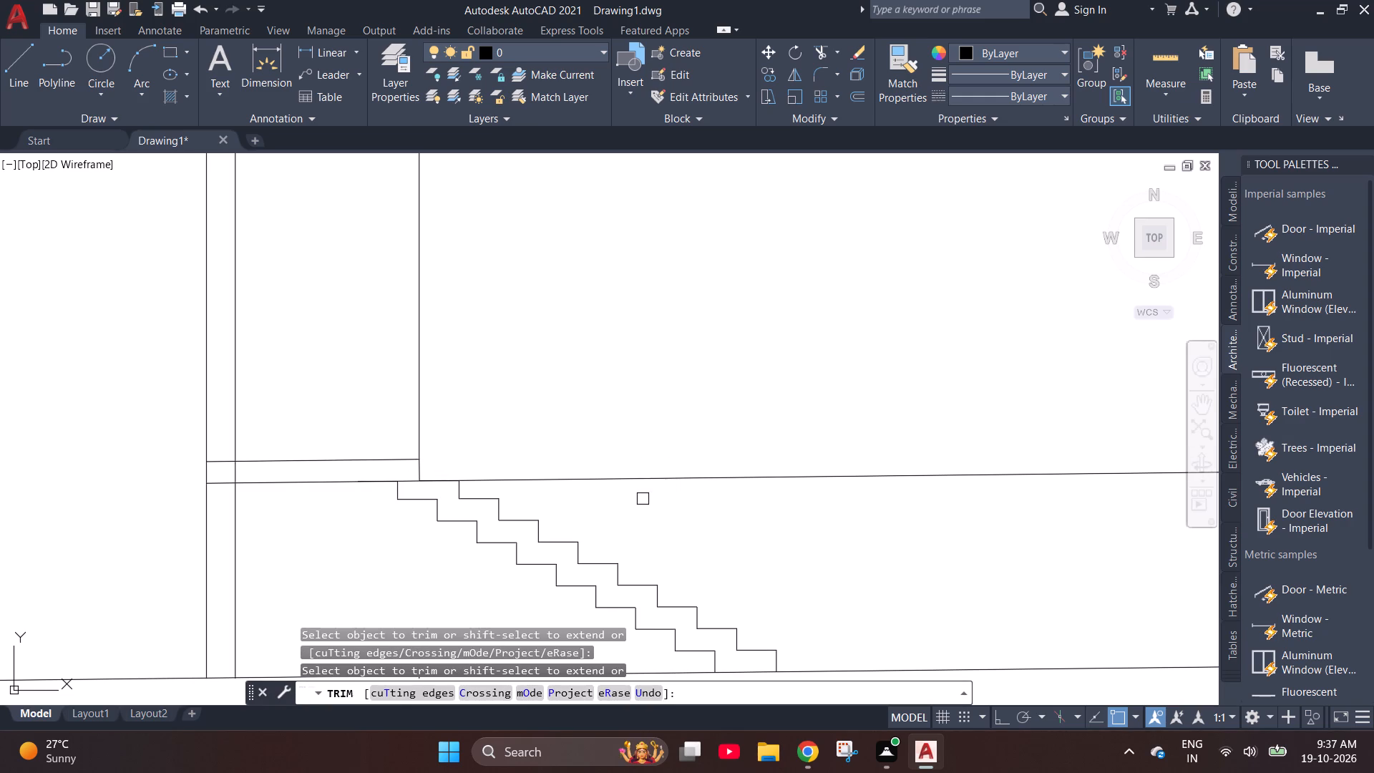
left_click(638, 482)
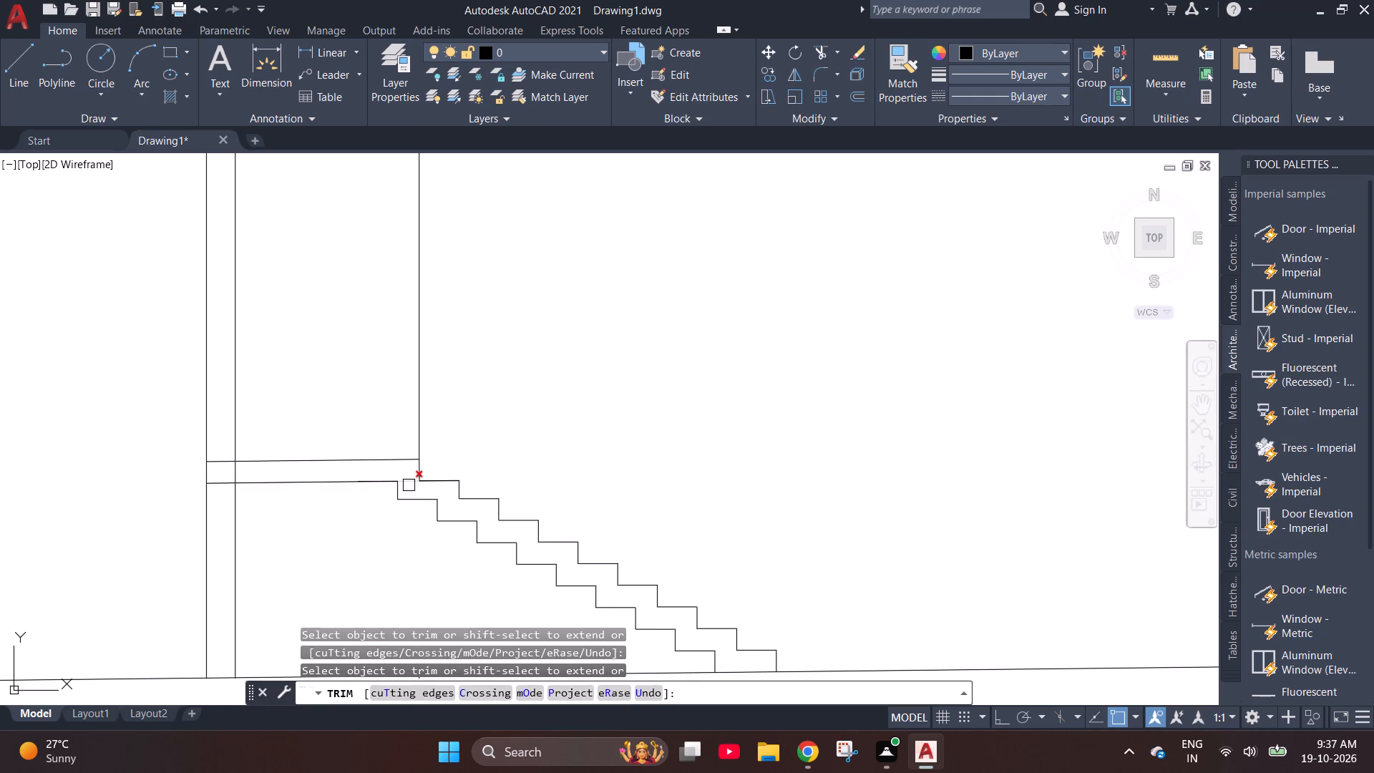
scroll(406, 486, "up", 3)
left_click(413, 471)
scroll(397, 477, "down", 2)
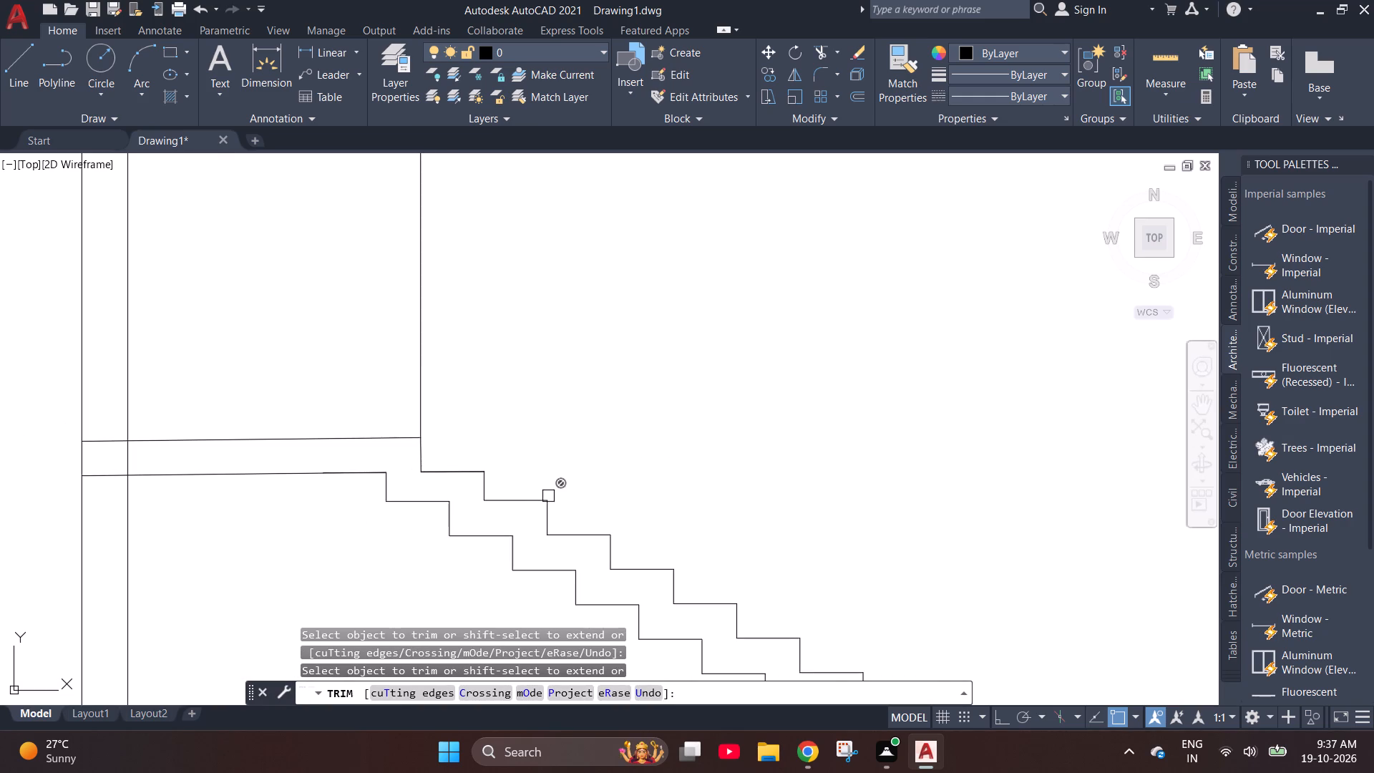
key("Escape")
Offset the landing slab's top edge upward at 11" spacing to make four parallel lines.
key("o")
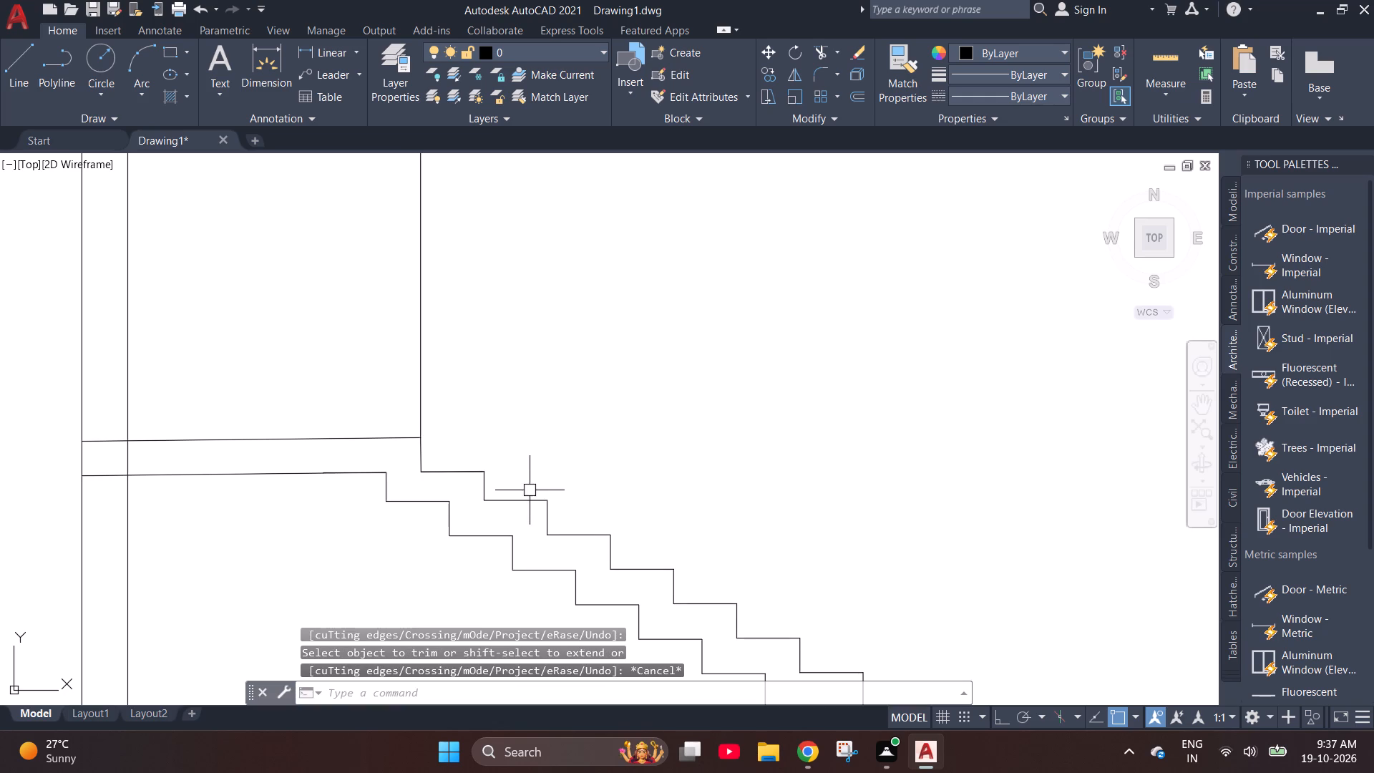
key("Return")
type("11")
key("shift+quotedbl")
key("Return")
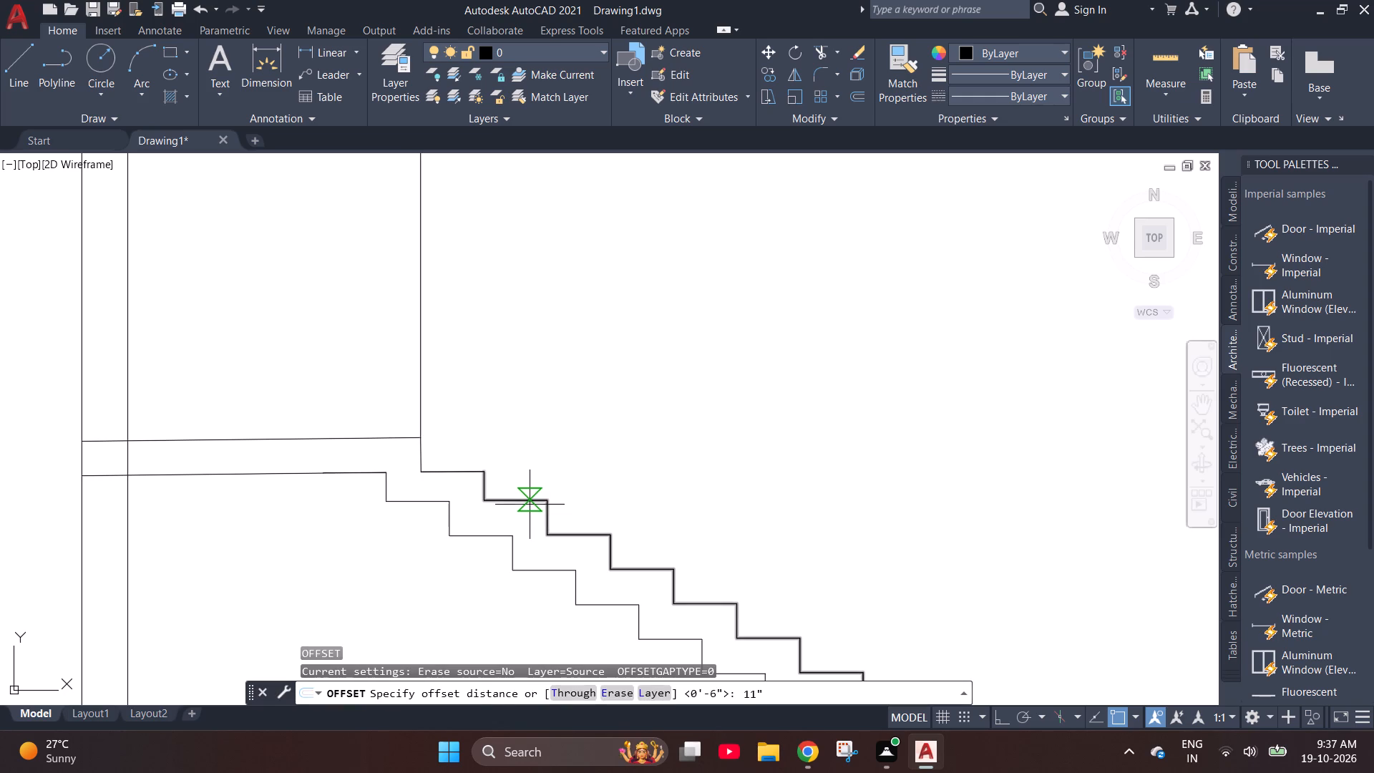
left_click(340, 441)
left_click(334, 409)
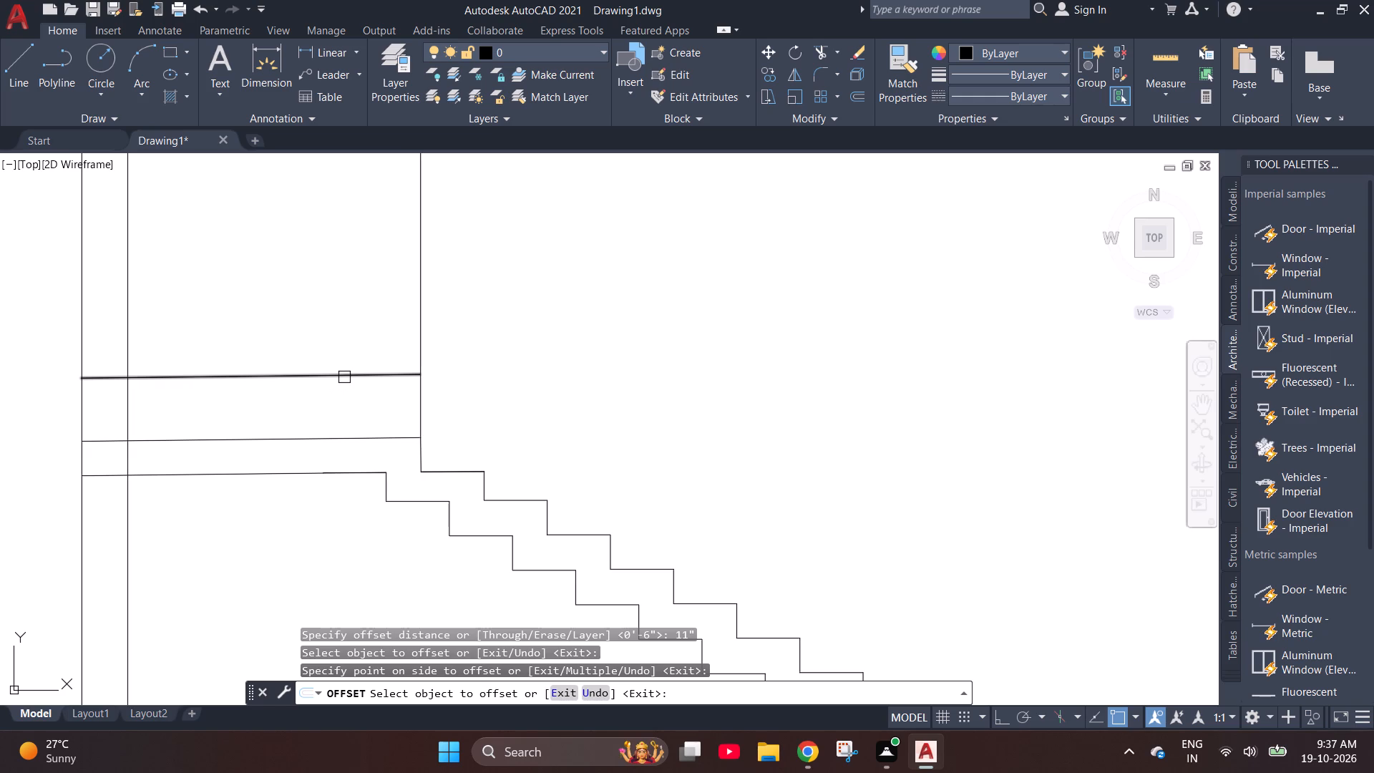
left_click(325, 372)
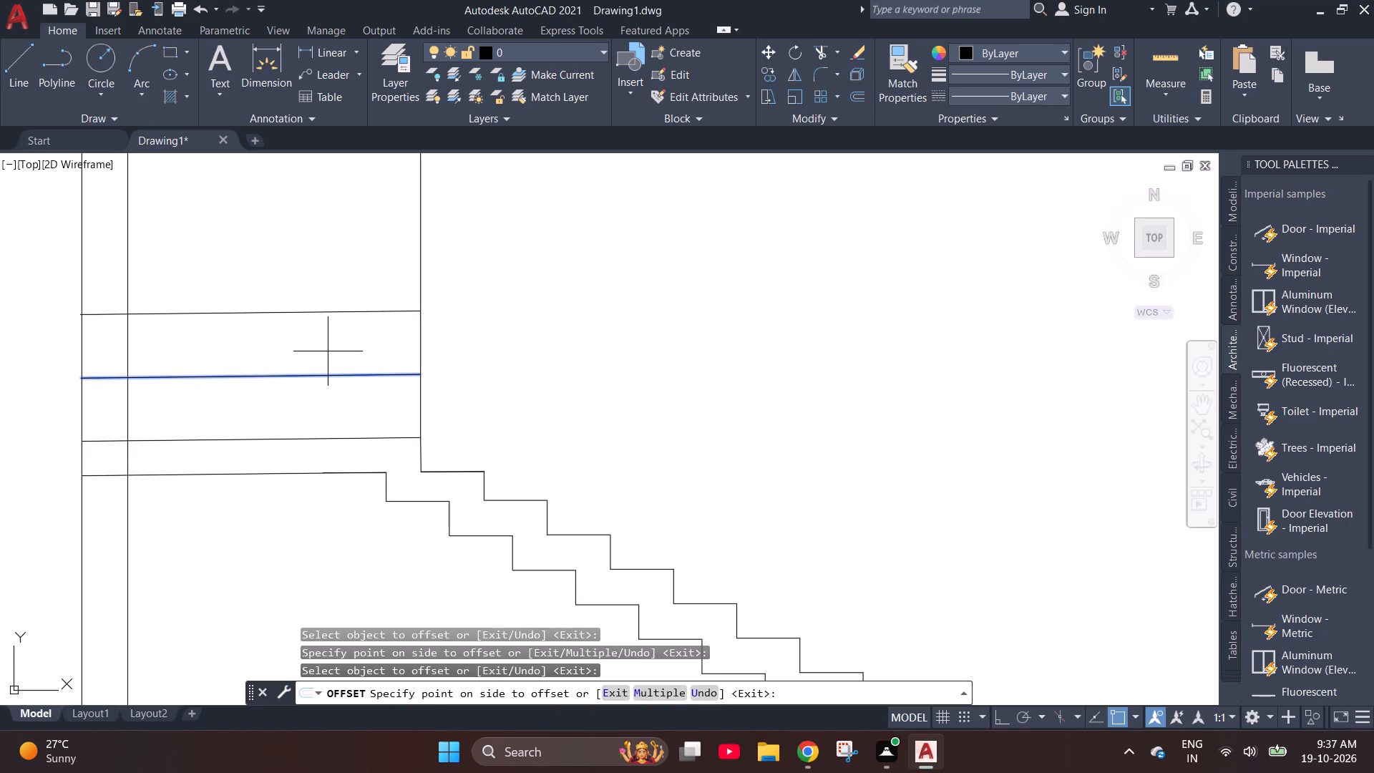
type("M")
key("space")
left_click(333, 308)
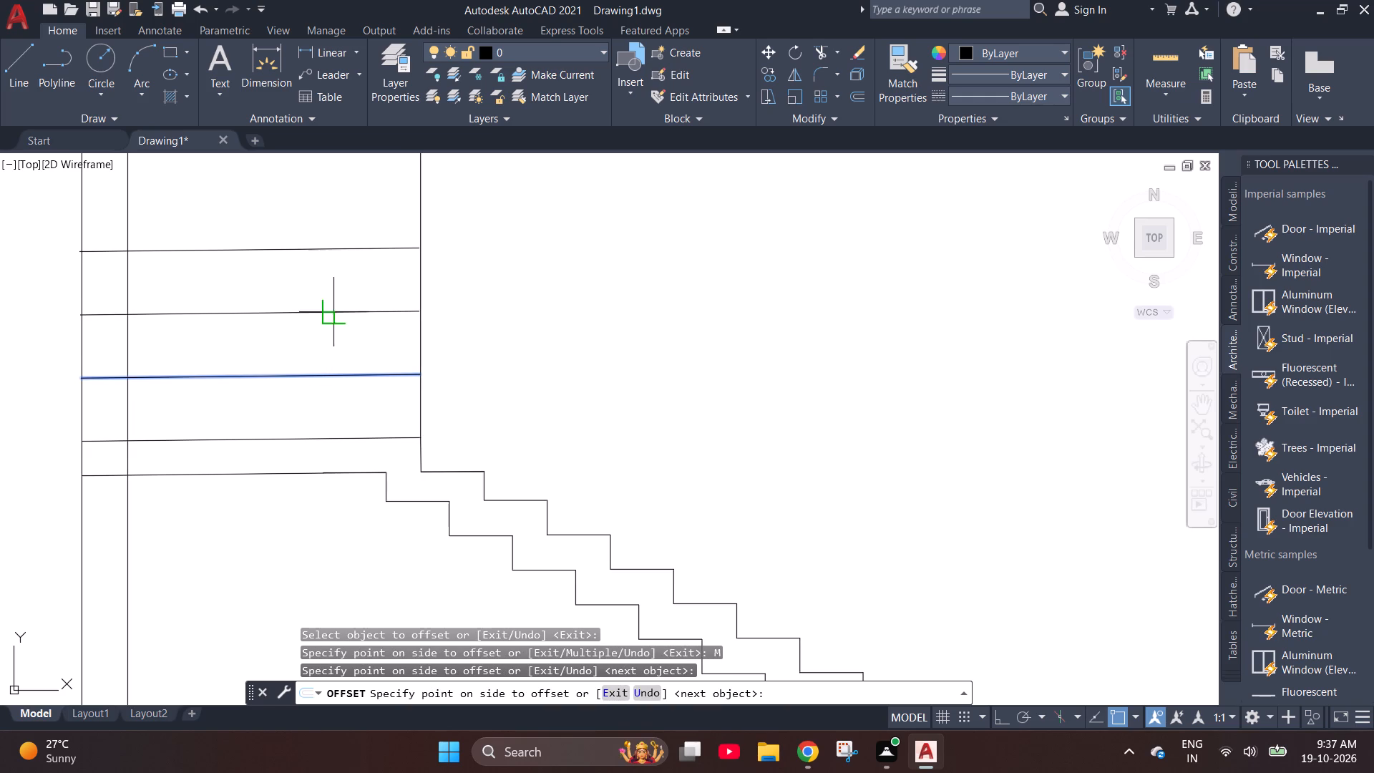
left_click(304, 220)
scroll(314, 298, "down", 1)
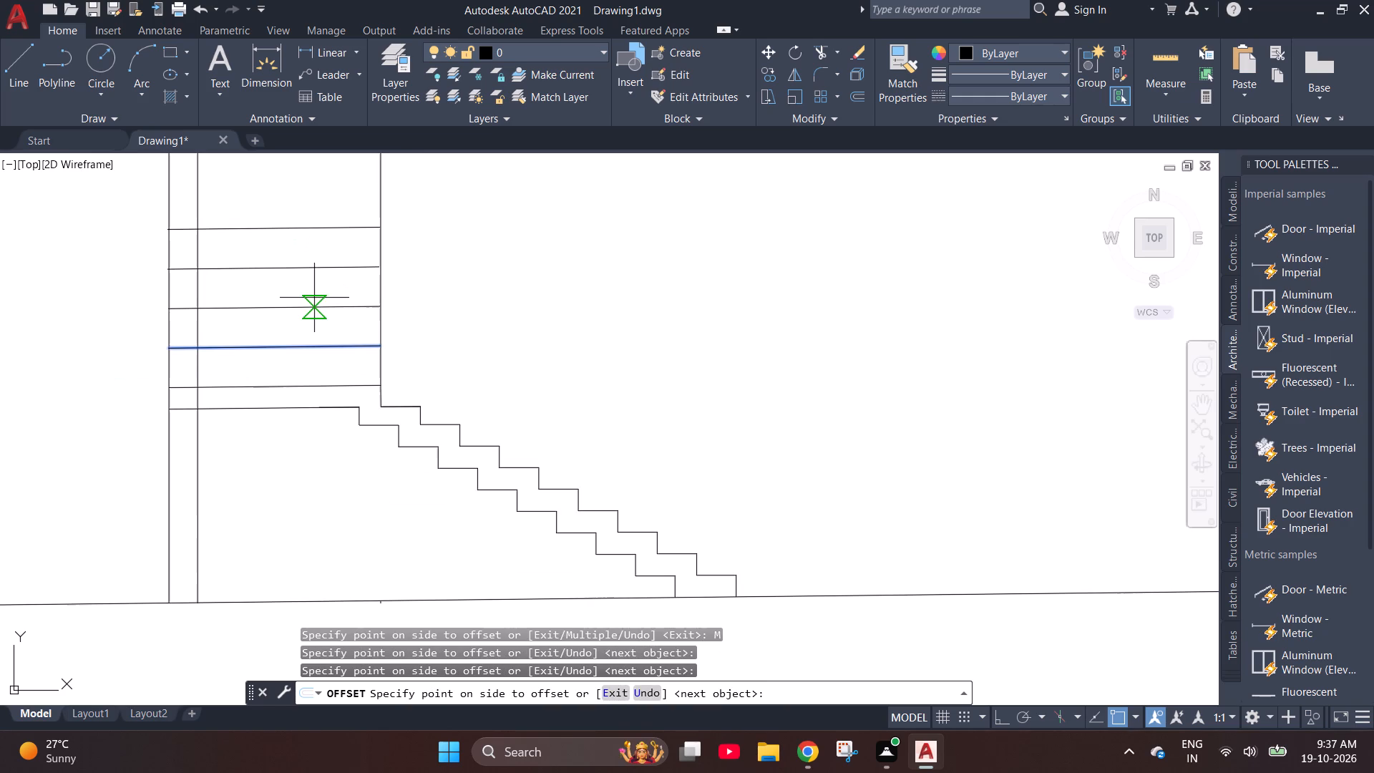
scroll(303, 329, "down", 1)
left_click(308, 236)
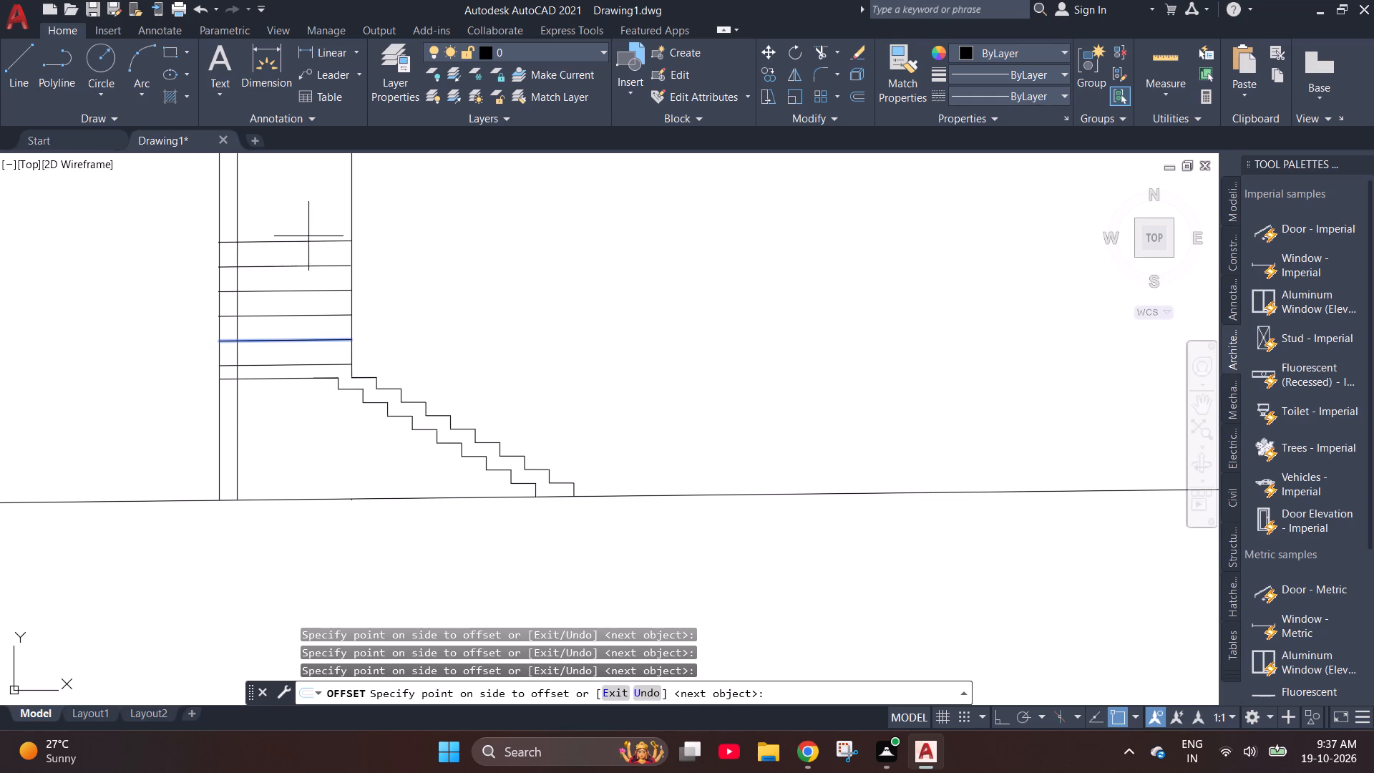
key("Escape")
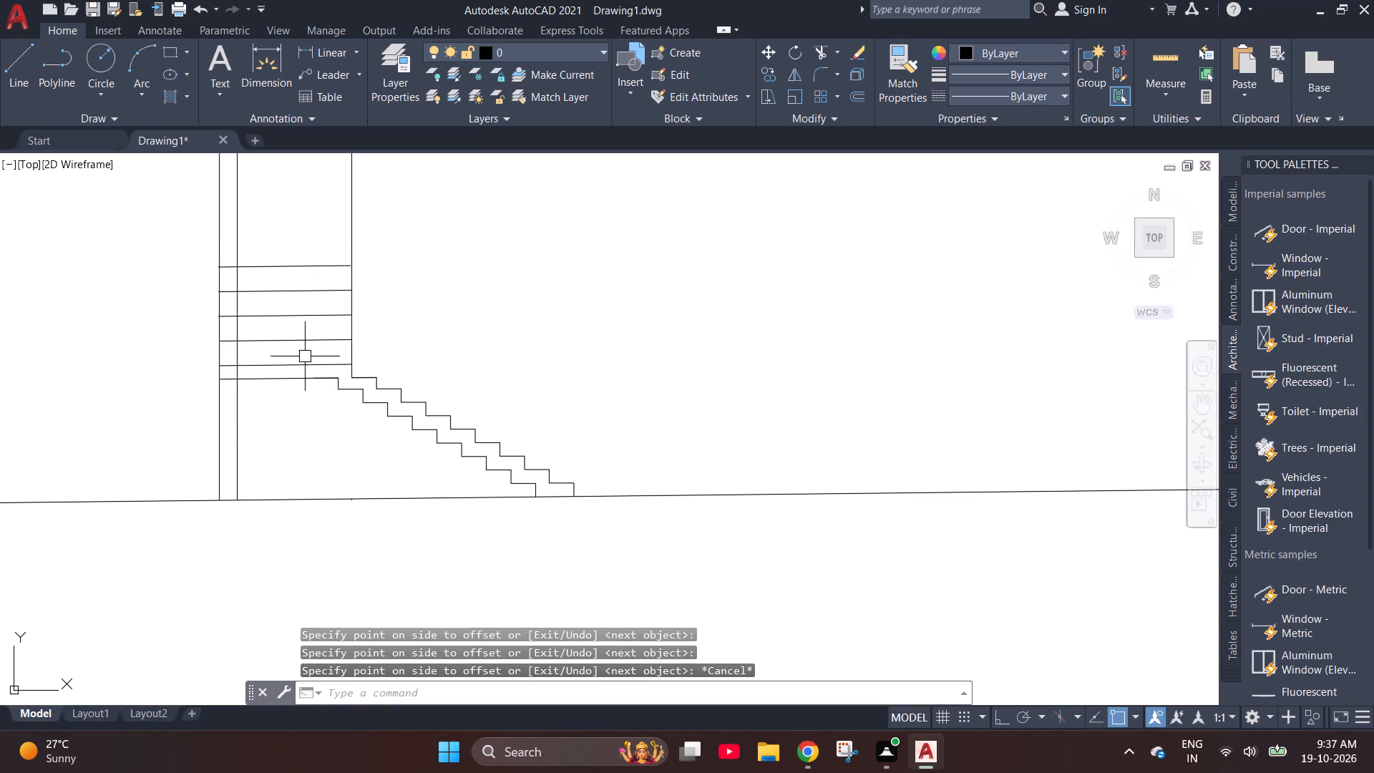
Erase the uppermost of the 11" offset lines above the landing slab.
scroll(305, 357, "up", 2)
scroll(276, 261, "down", 1)
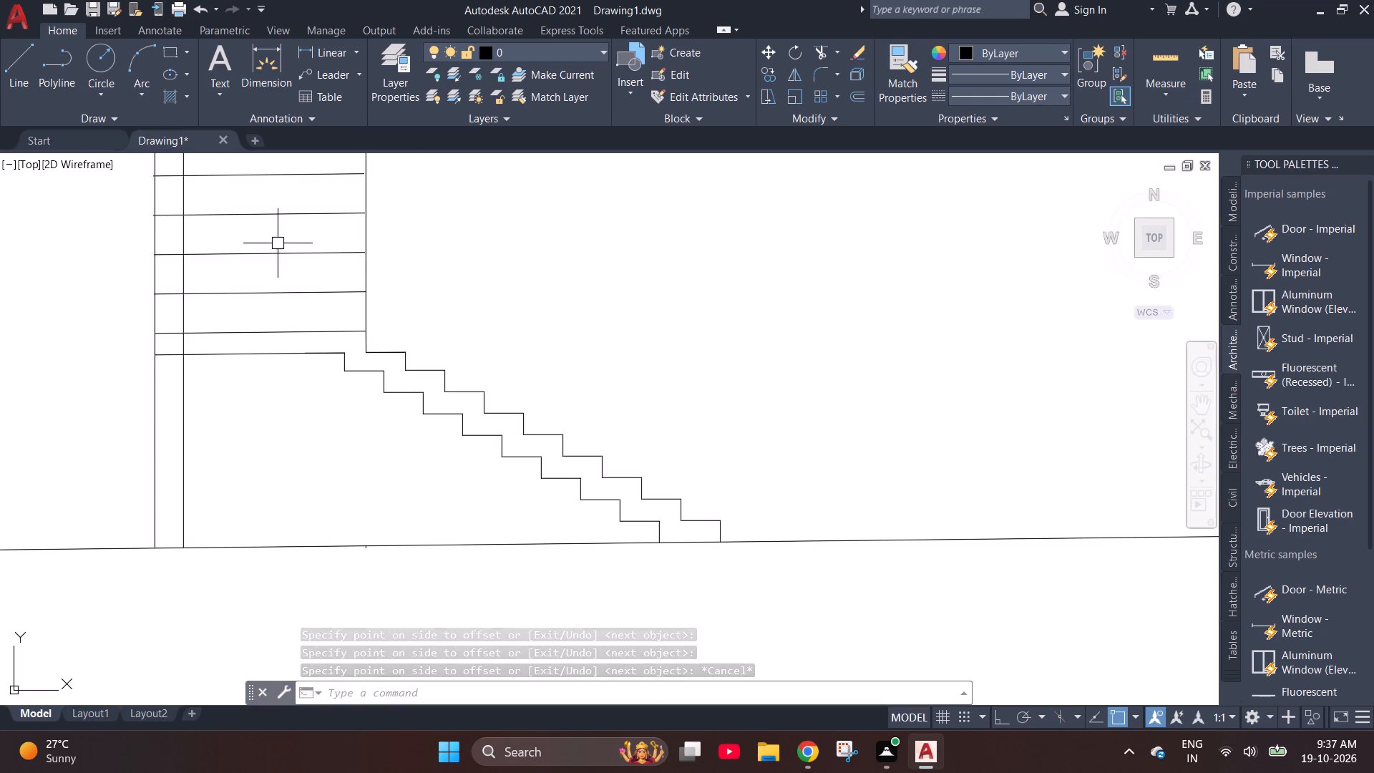
left_click(284, 172)
key("Delete")
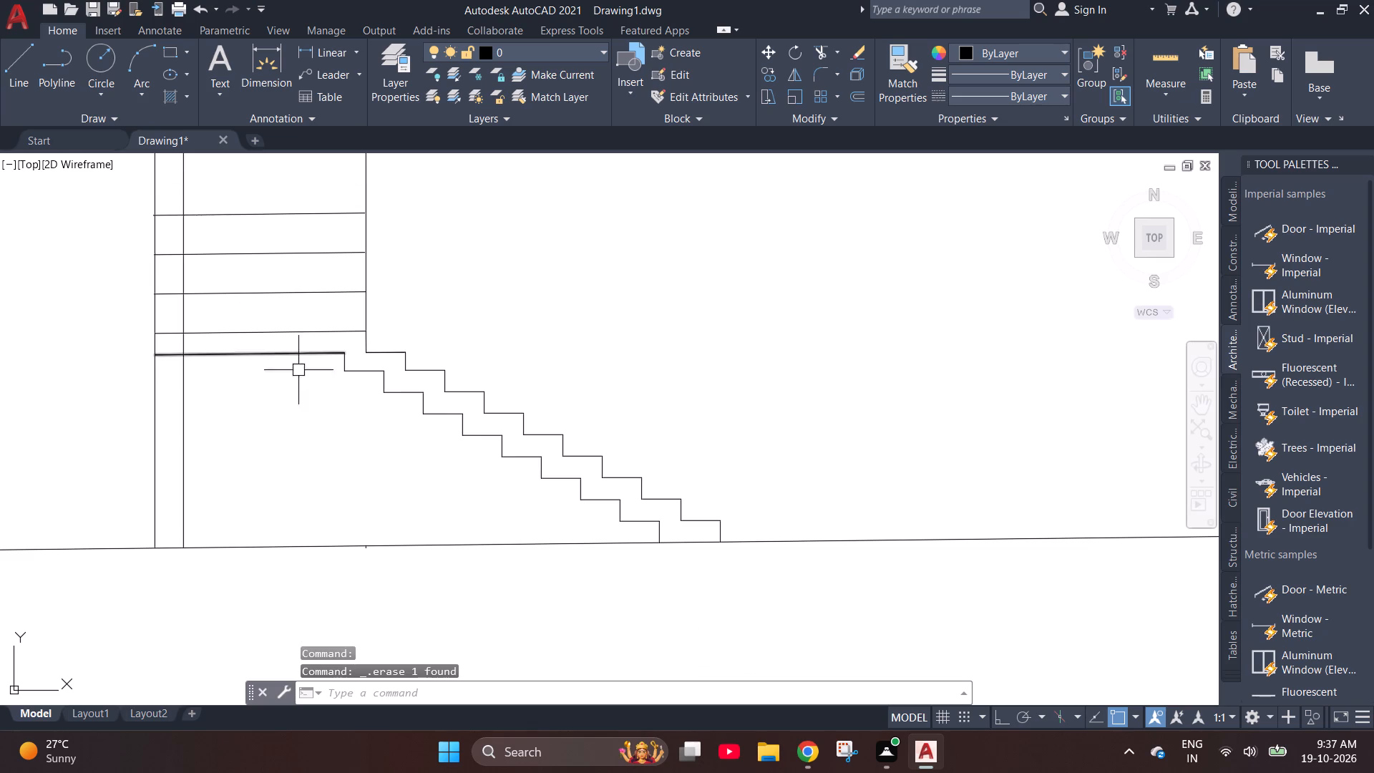
scroll(309, 404, "down", 1)
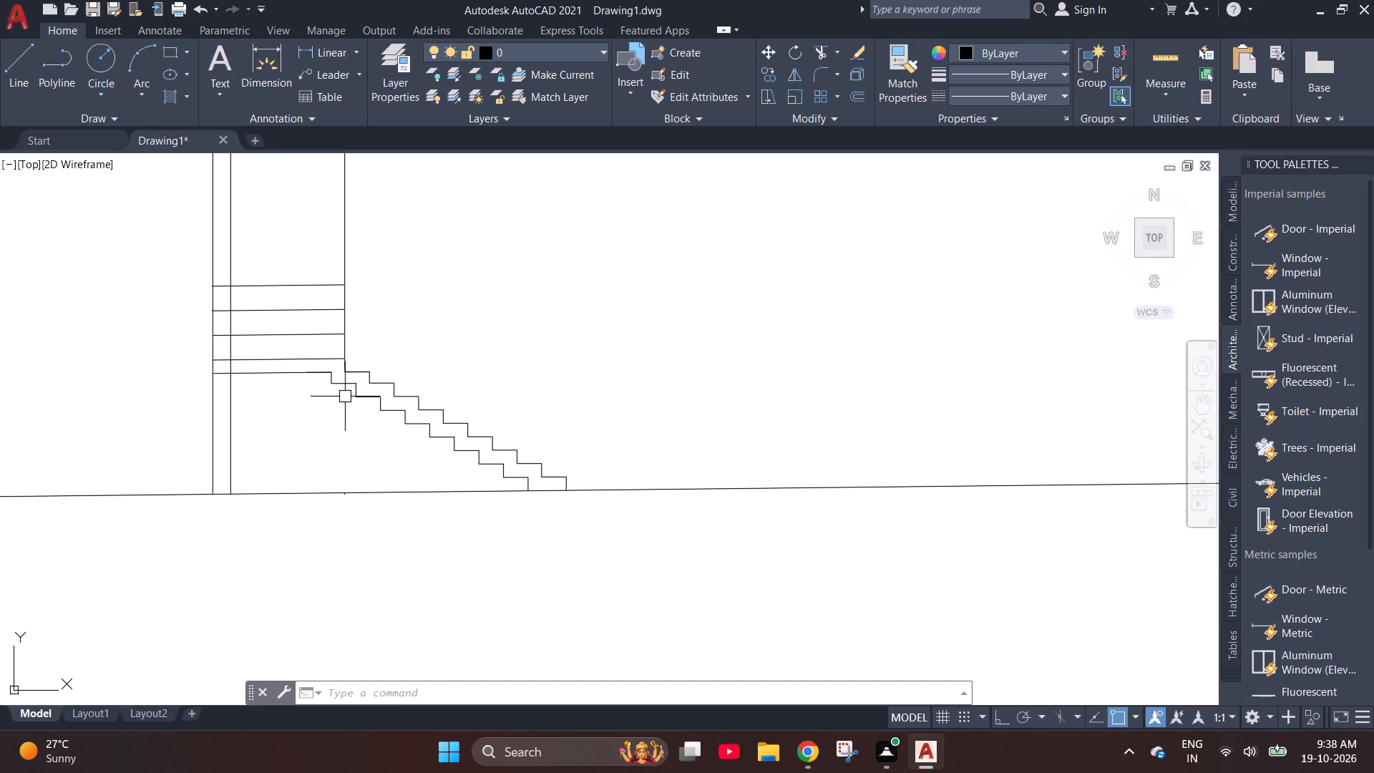
Trim the three 11" offset lines between the two vertical wall lines, and the inner wall line across the landing slab's thickness.
scroll(354, 398, "down", 1)
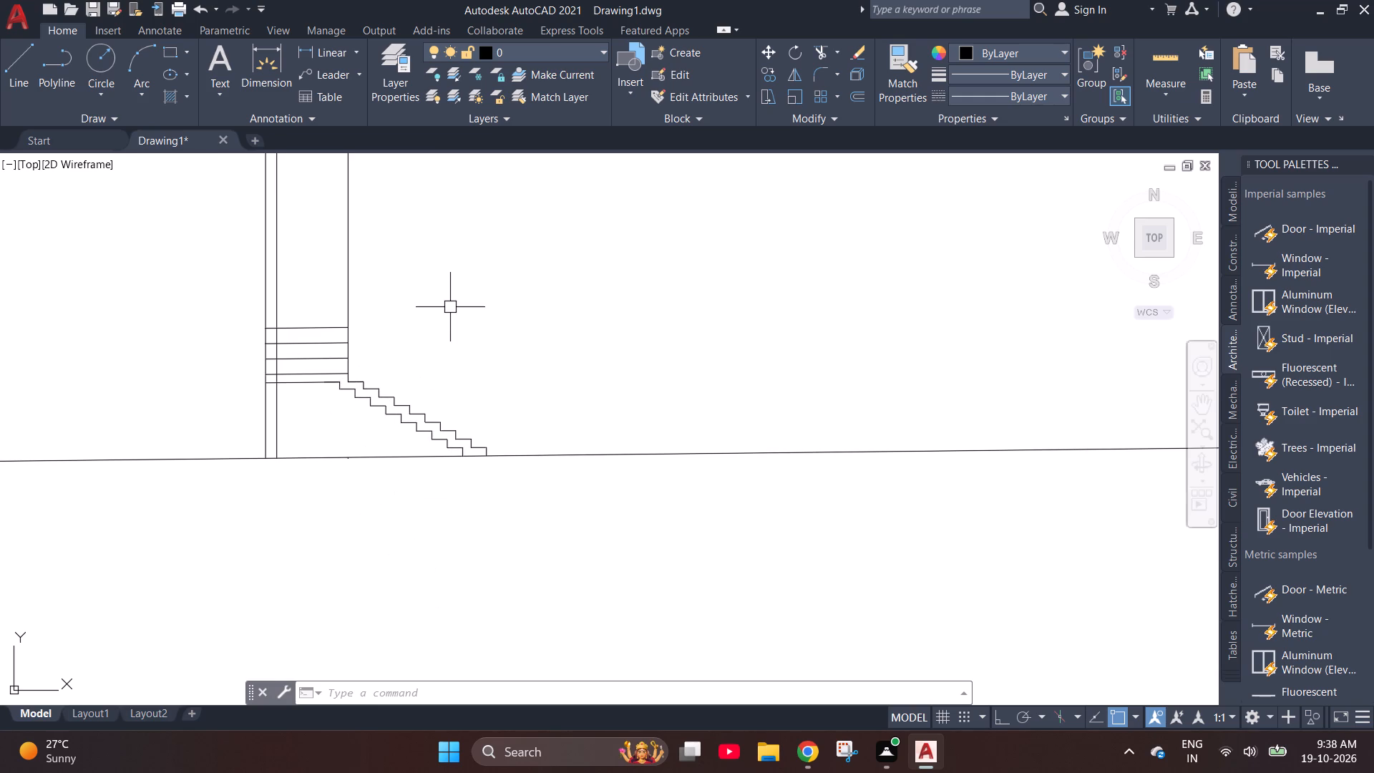
scroll(255, 386, "up", 1)
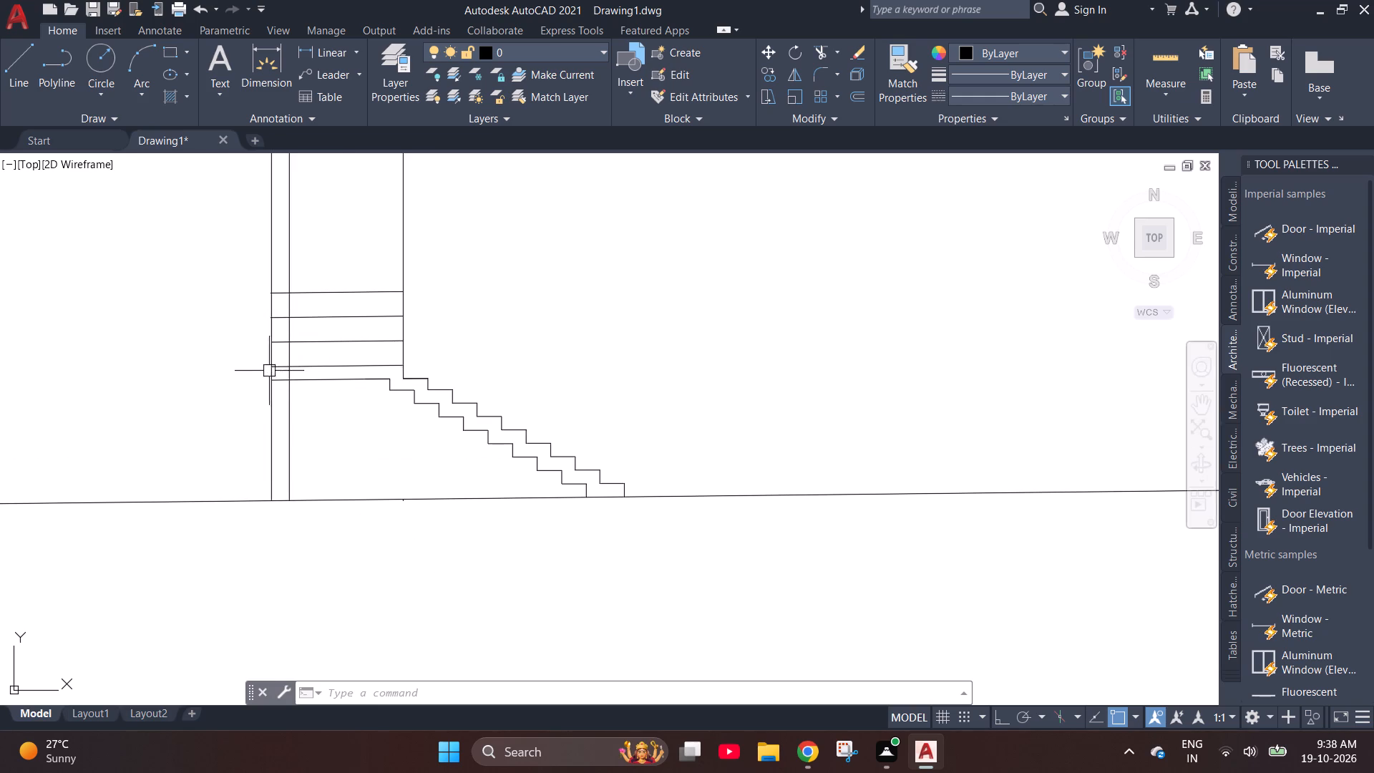
key("Escape")
type("TR")
key("space")
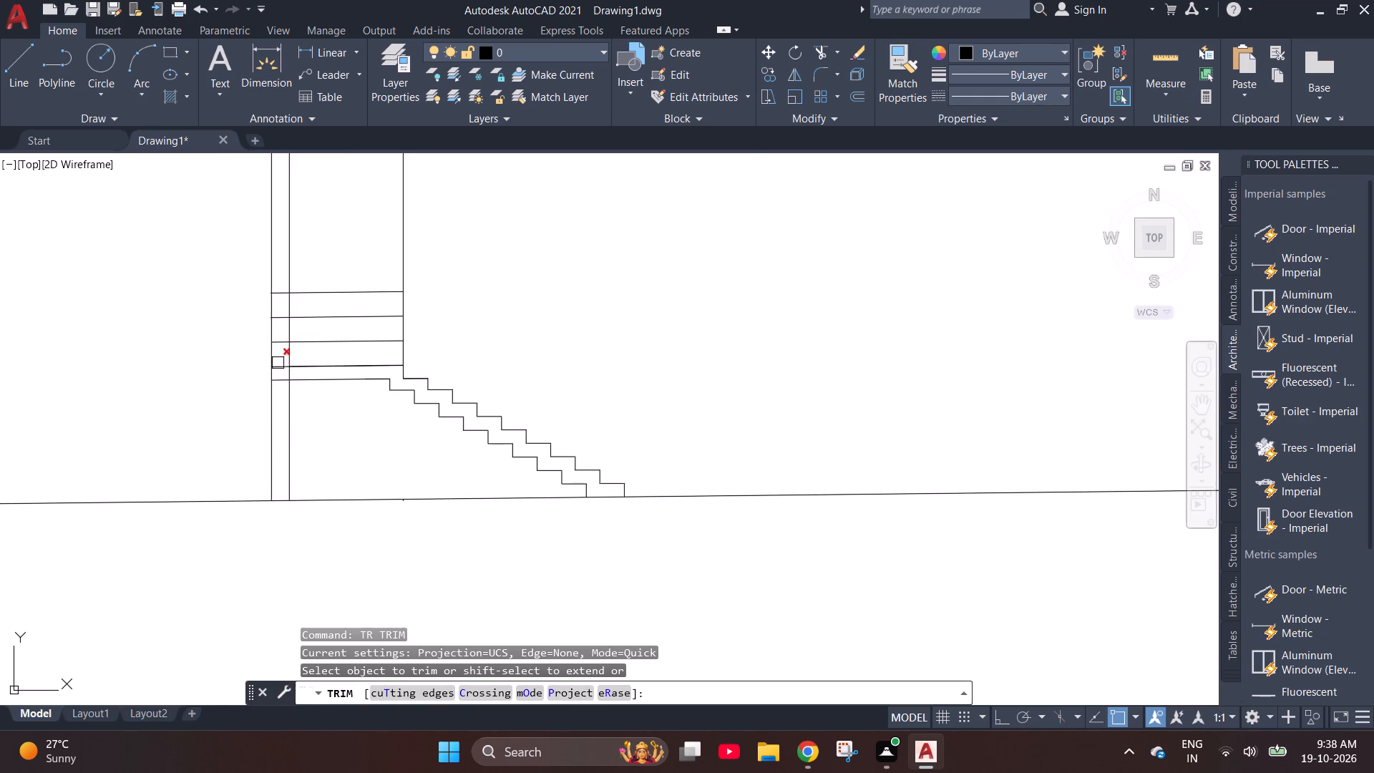
scroll(288, 331, "up", 3)
scroll(248, 263, "down", 2)
left_click(252, 212)
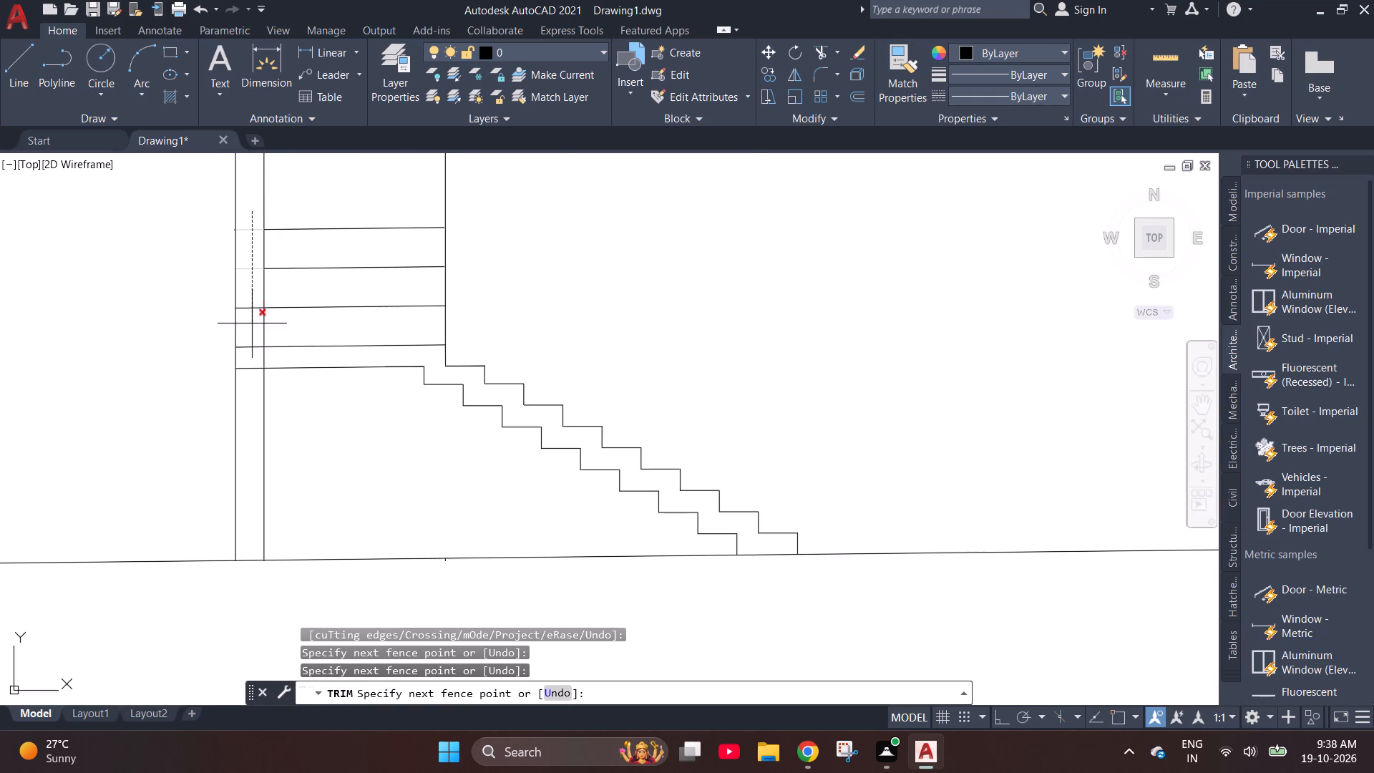
left_click(250, 324)
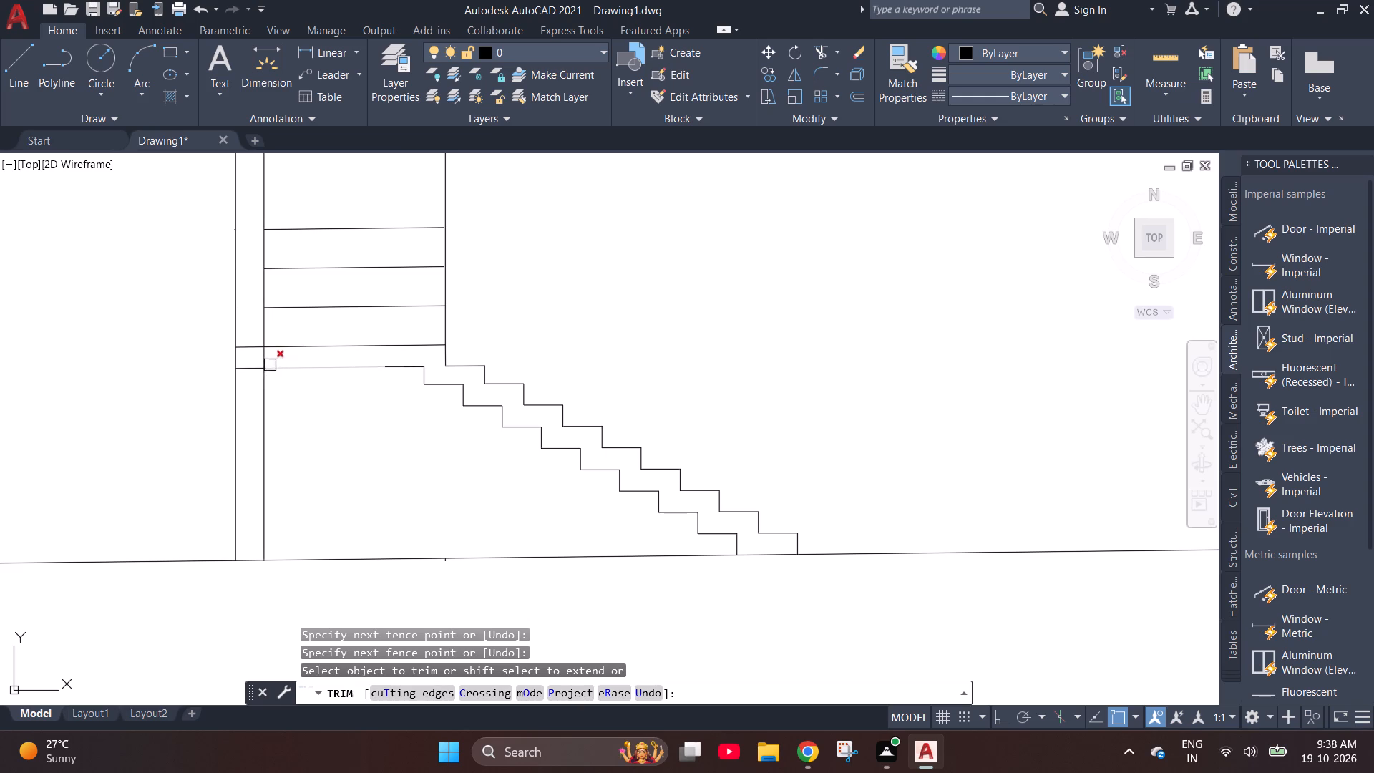
left_click(263, 359)
scroll(288, 472, "down", 1)
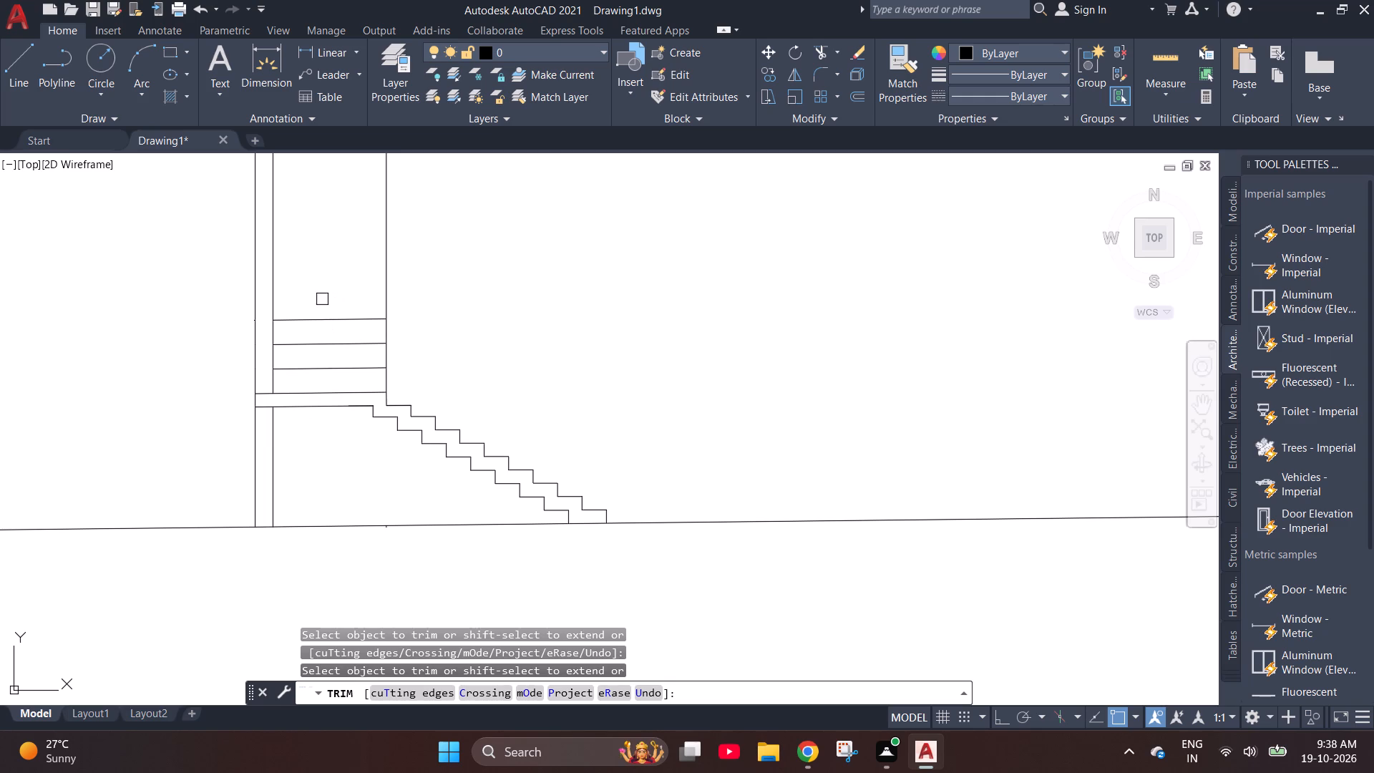
scroll(213, 539, "down", 1)
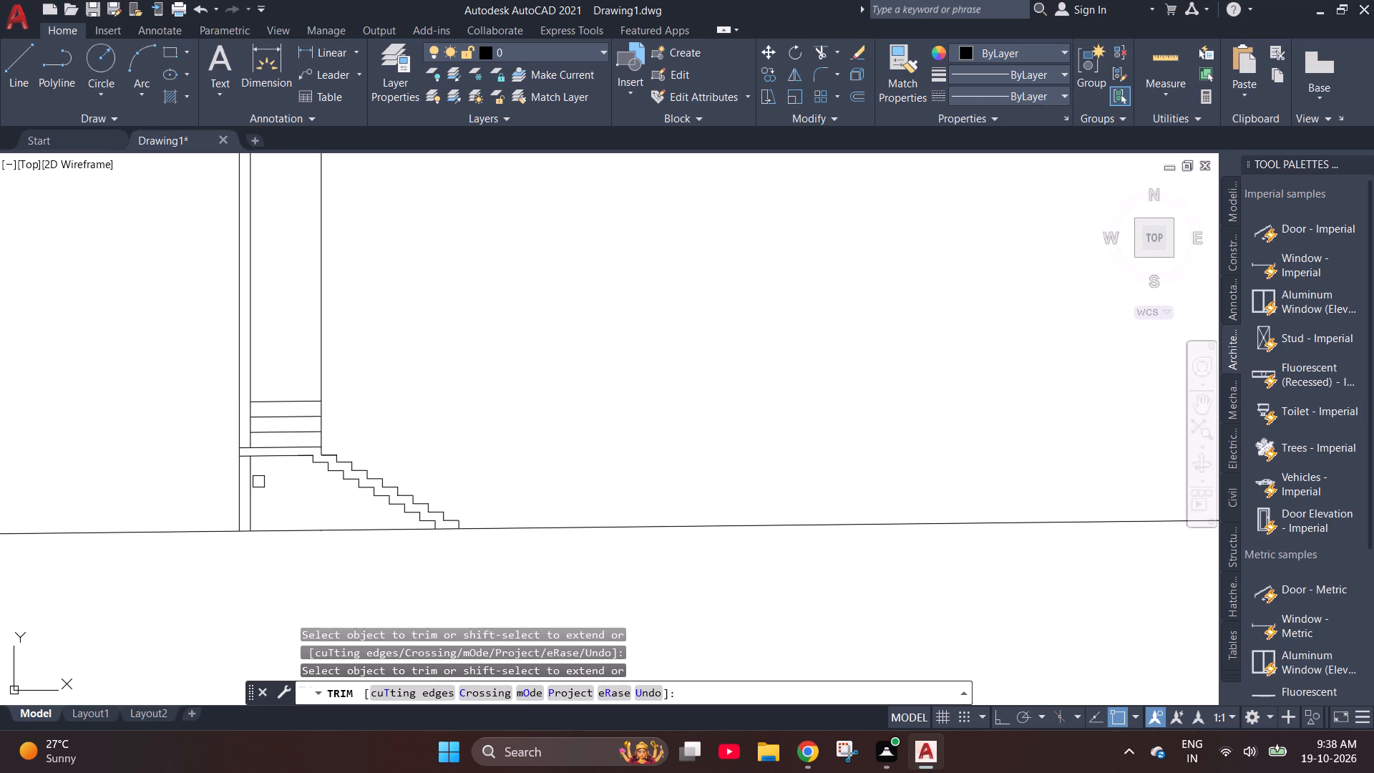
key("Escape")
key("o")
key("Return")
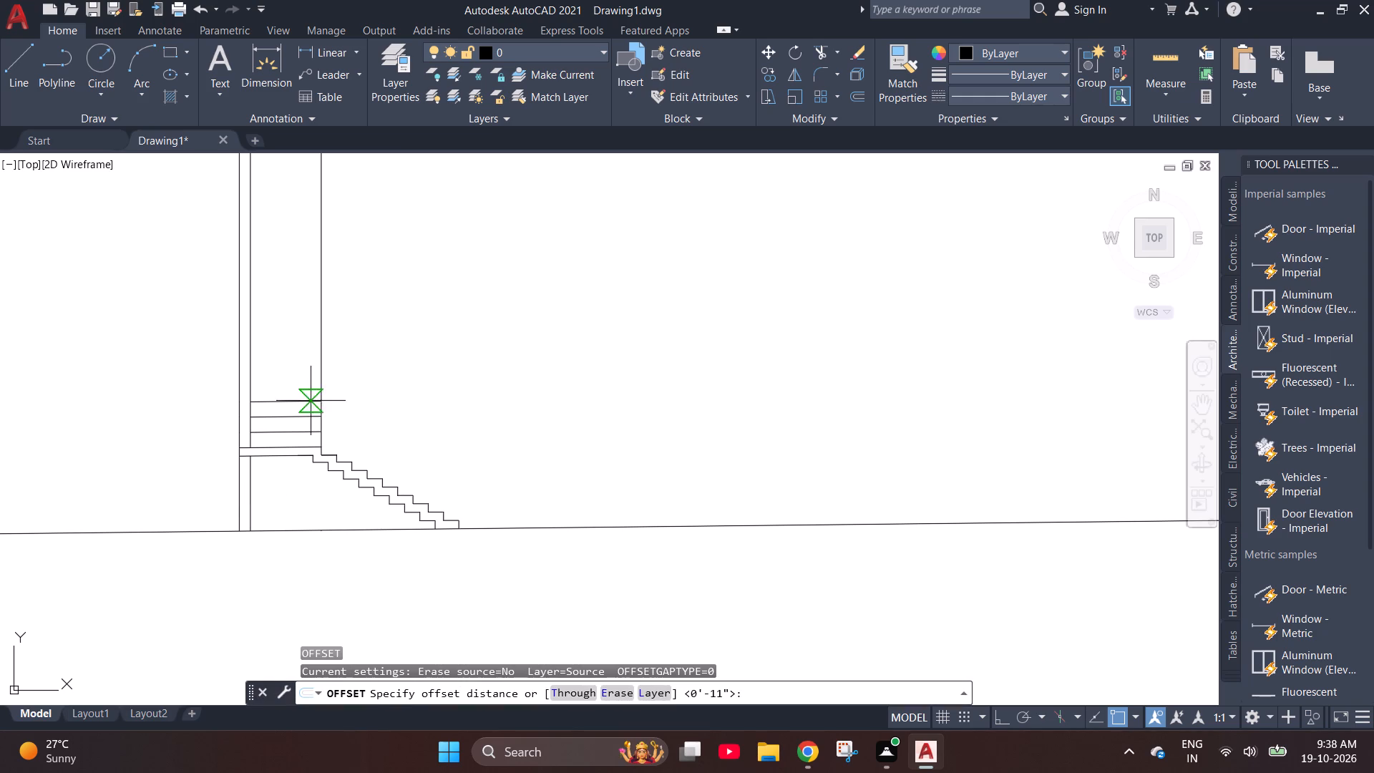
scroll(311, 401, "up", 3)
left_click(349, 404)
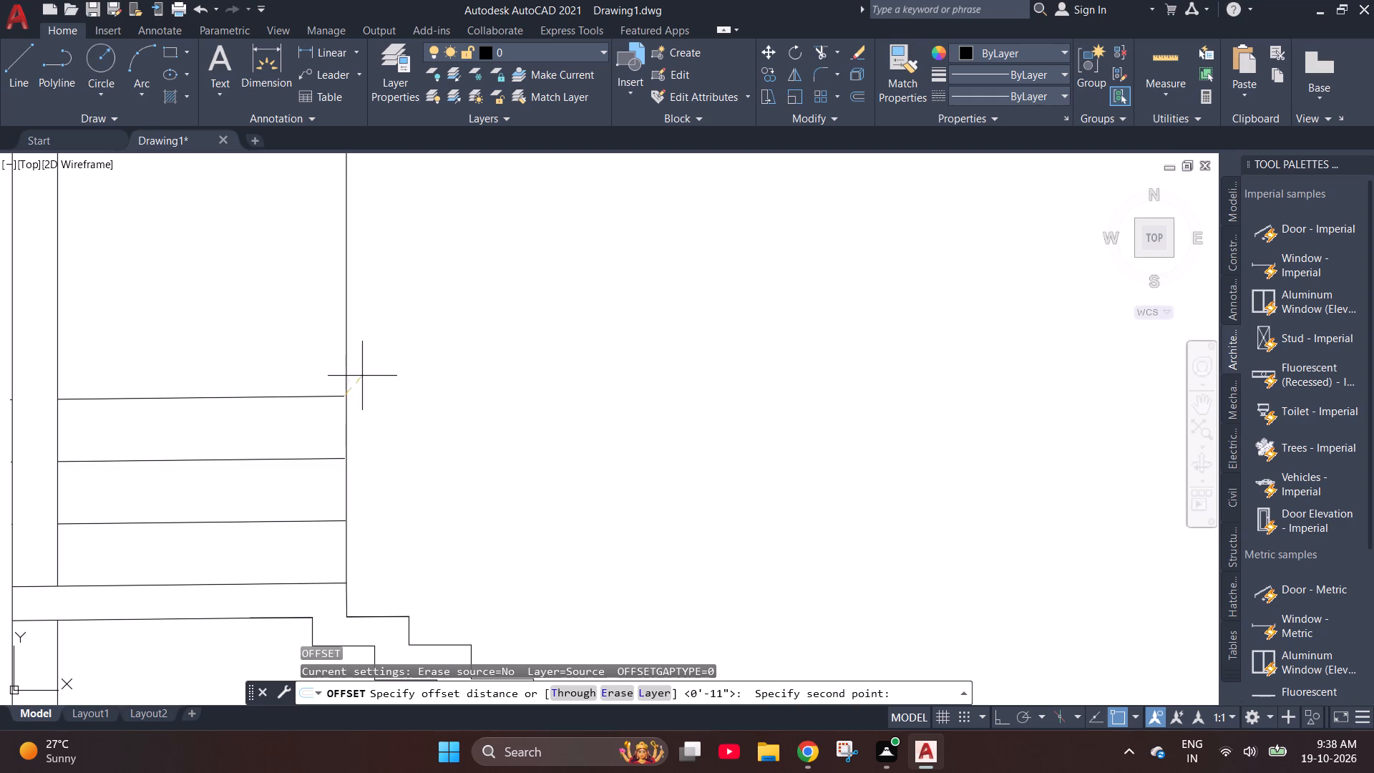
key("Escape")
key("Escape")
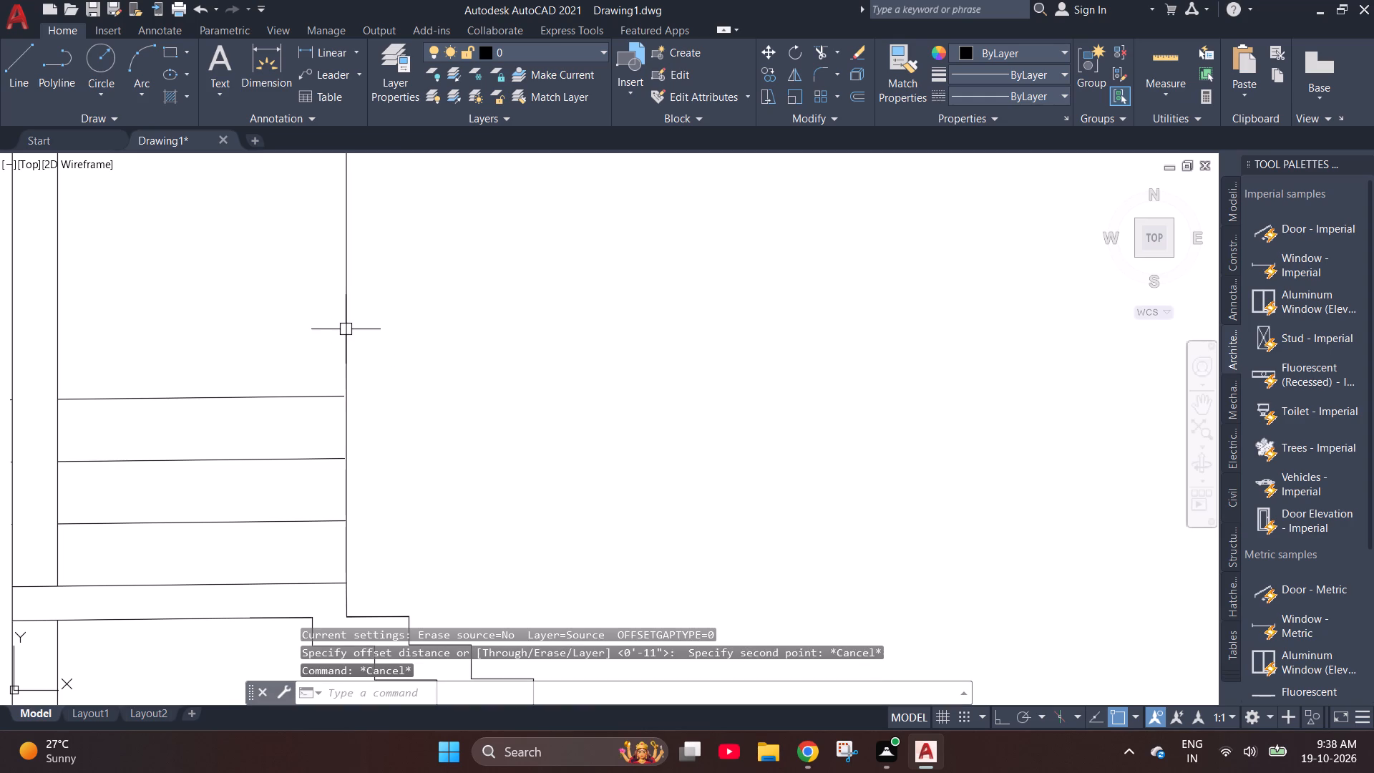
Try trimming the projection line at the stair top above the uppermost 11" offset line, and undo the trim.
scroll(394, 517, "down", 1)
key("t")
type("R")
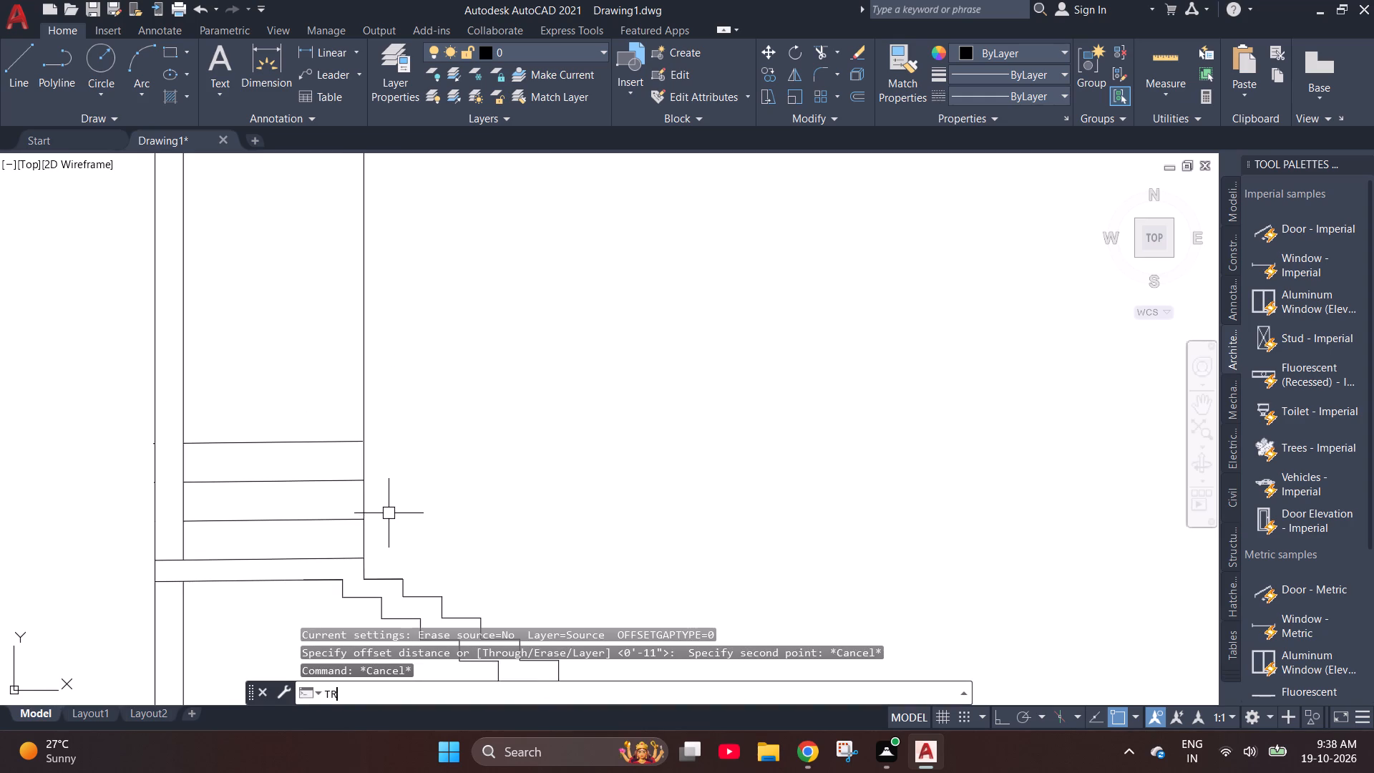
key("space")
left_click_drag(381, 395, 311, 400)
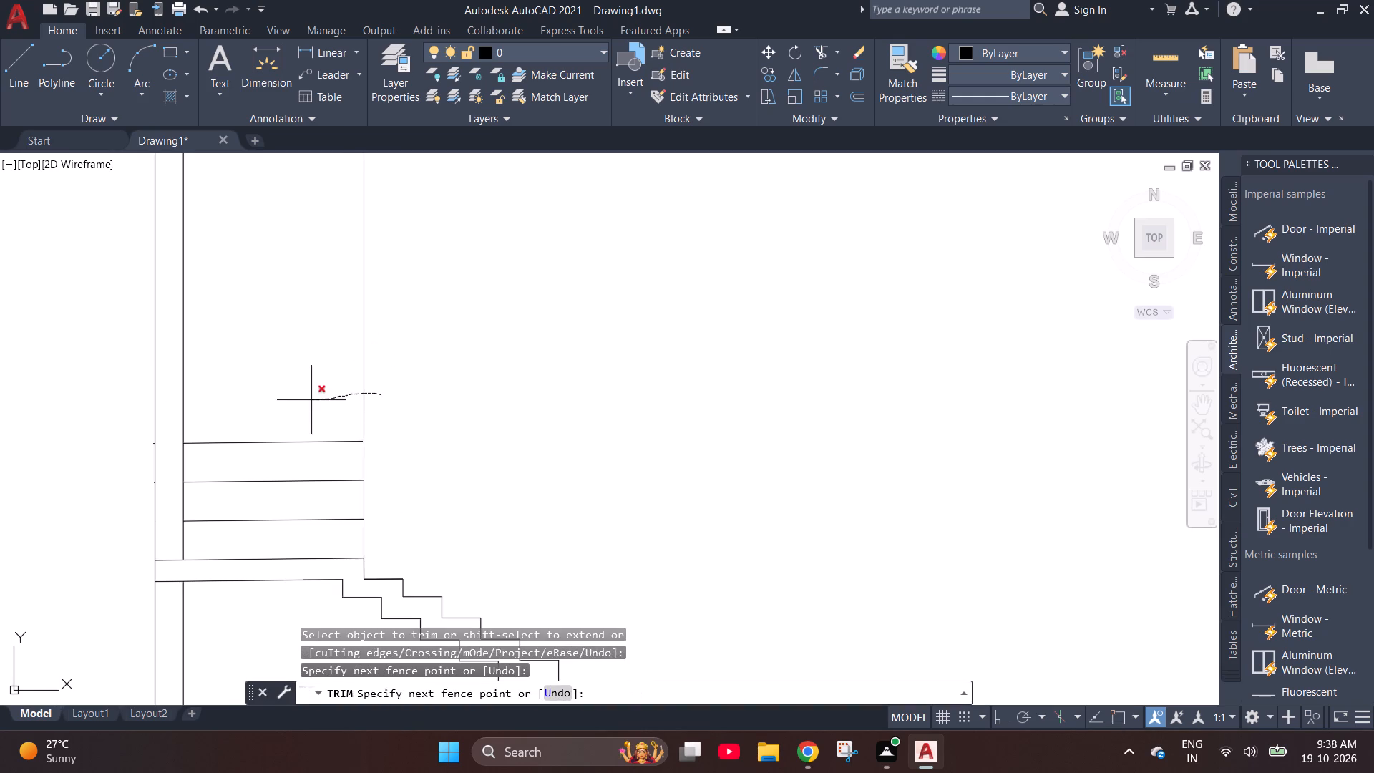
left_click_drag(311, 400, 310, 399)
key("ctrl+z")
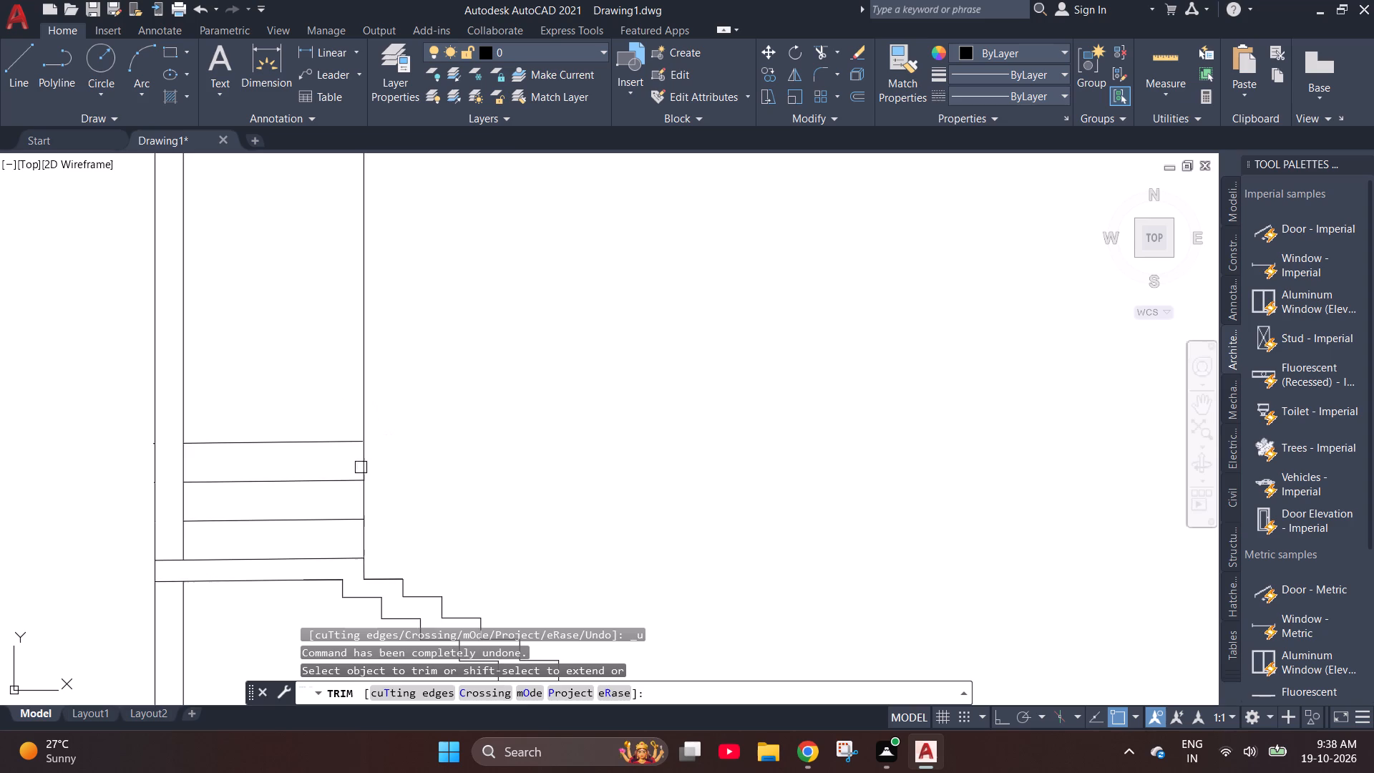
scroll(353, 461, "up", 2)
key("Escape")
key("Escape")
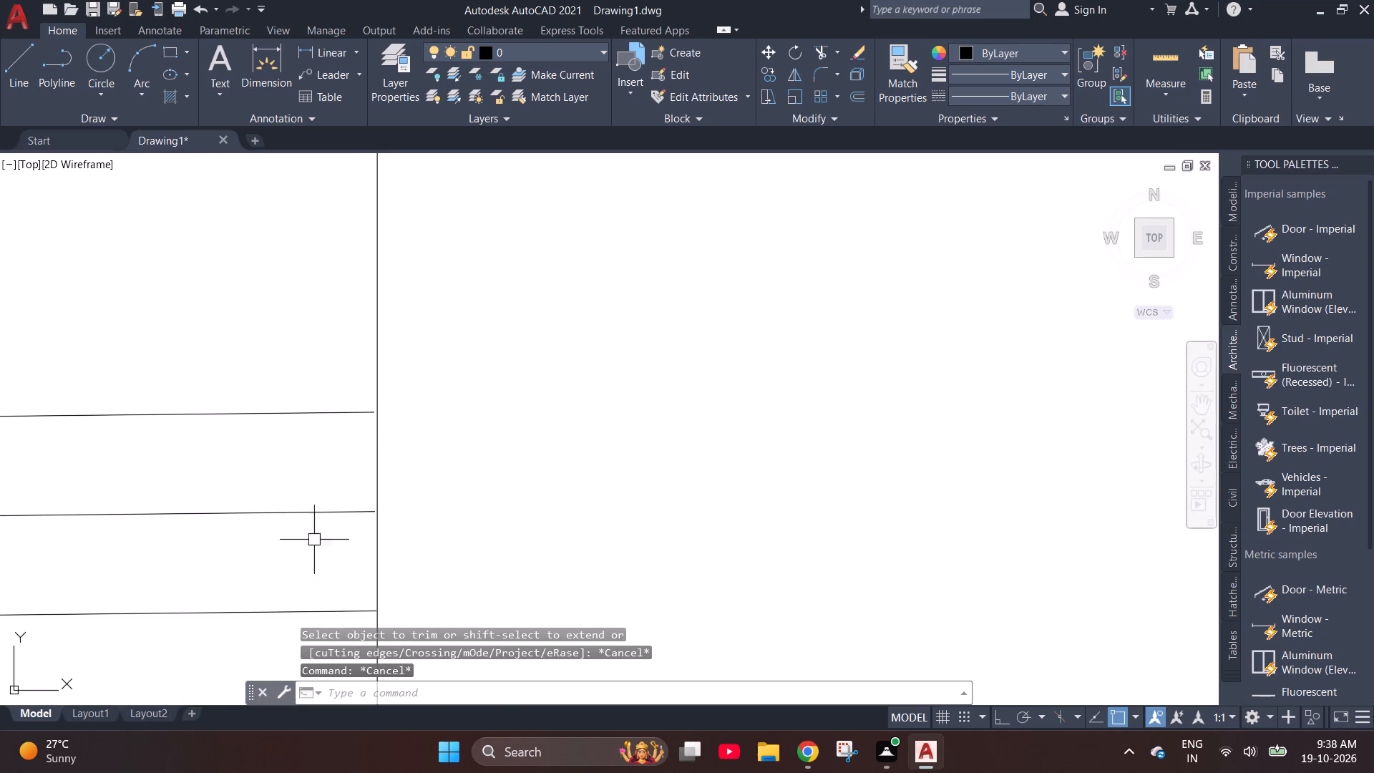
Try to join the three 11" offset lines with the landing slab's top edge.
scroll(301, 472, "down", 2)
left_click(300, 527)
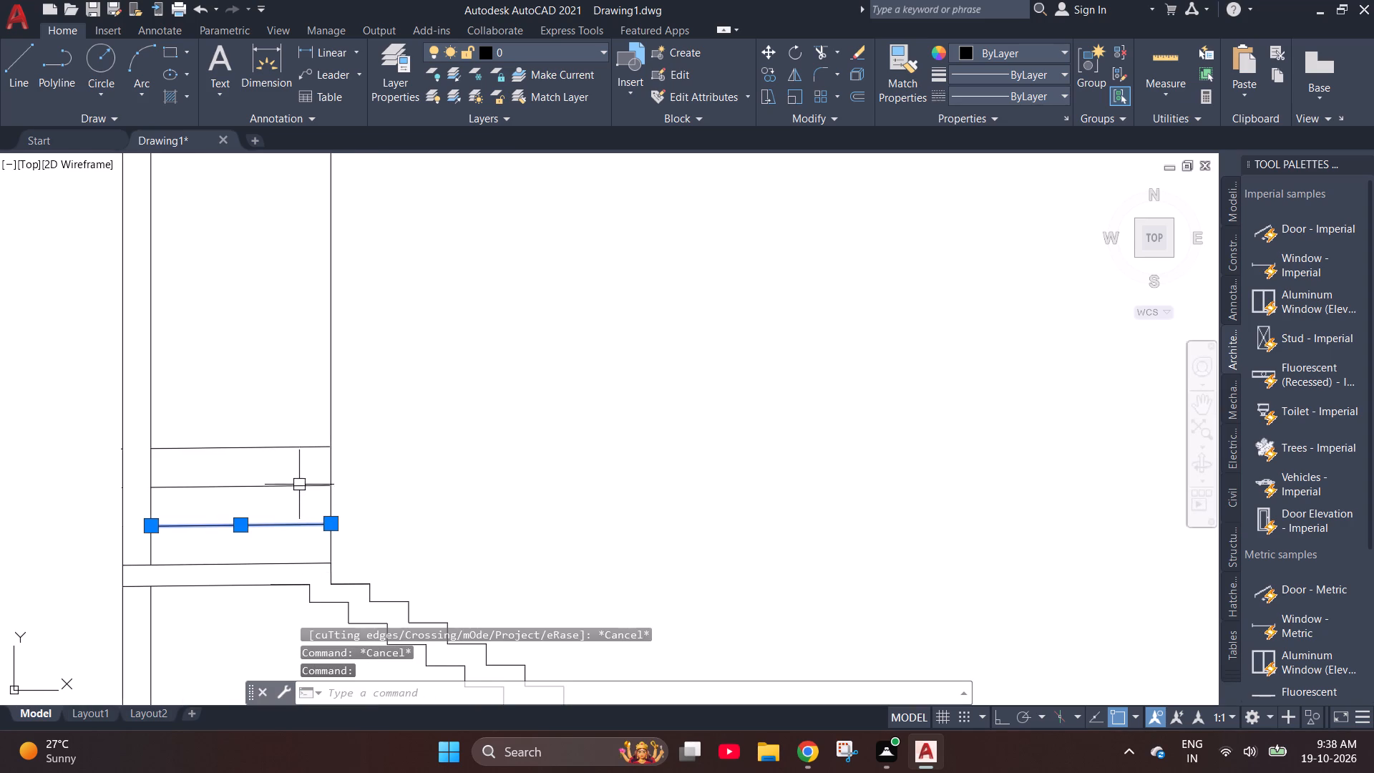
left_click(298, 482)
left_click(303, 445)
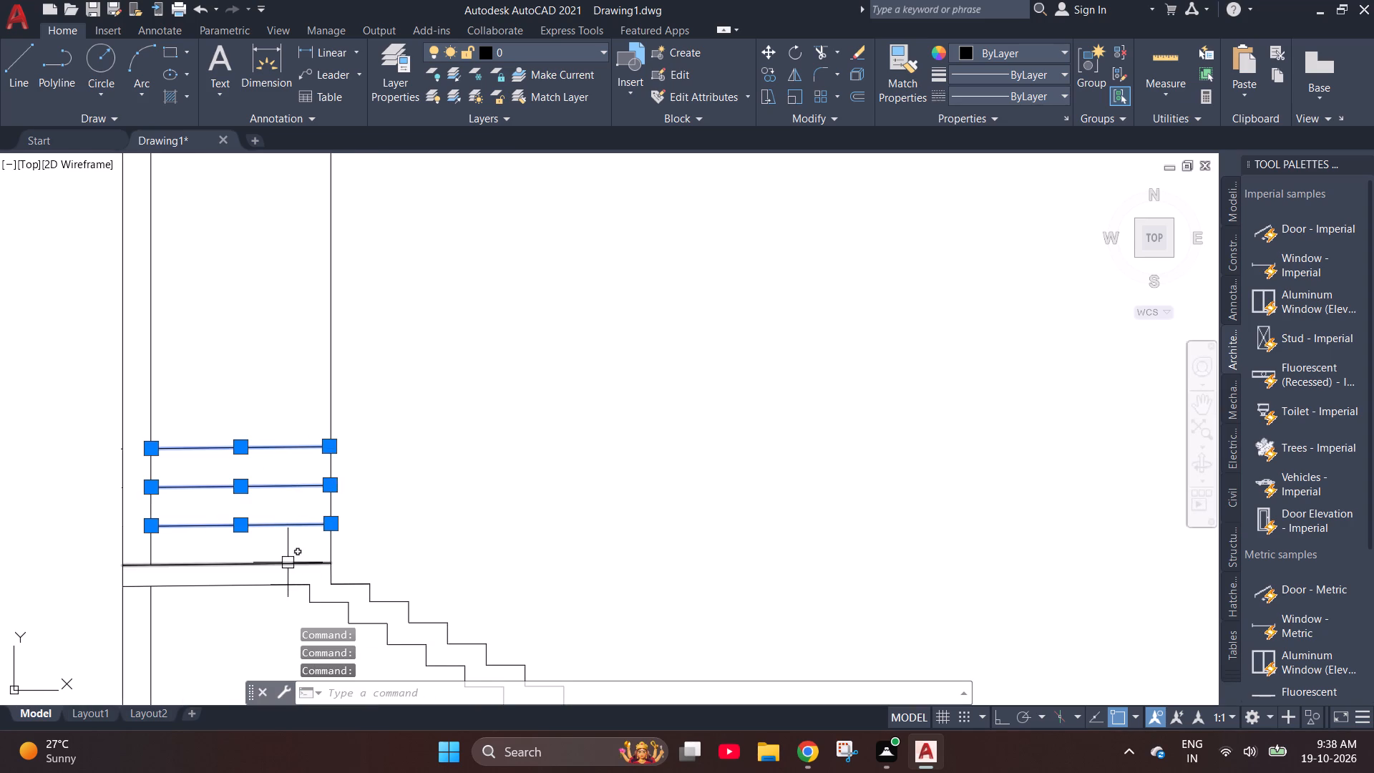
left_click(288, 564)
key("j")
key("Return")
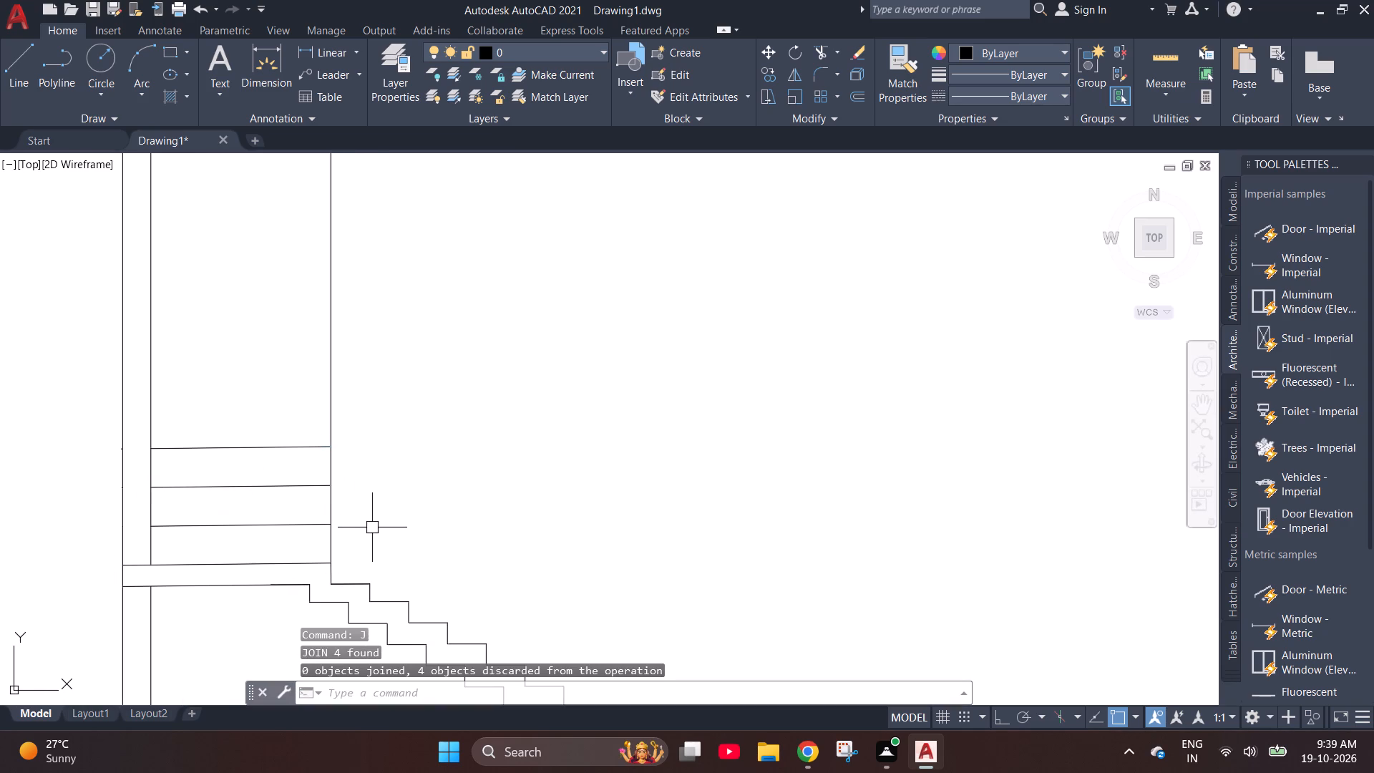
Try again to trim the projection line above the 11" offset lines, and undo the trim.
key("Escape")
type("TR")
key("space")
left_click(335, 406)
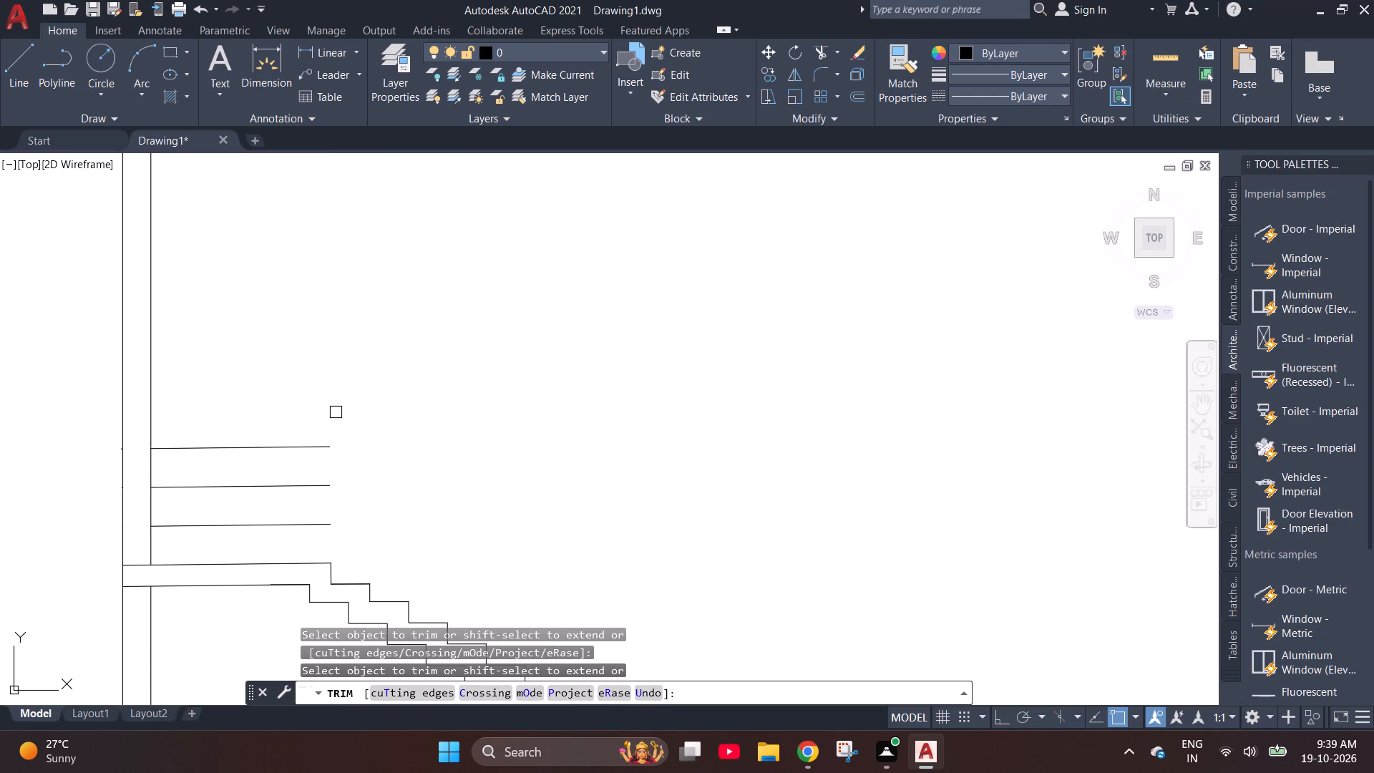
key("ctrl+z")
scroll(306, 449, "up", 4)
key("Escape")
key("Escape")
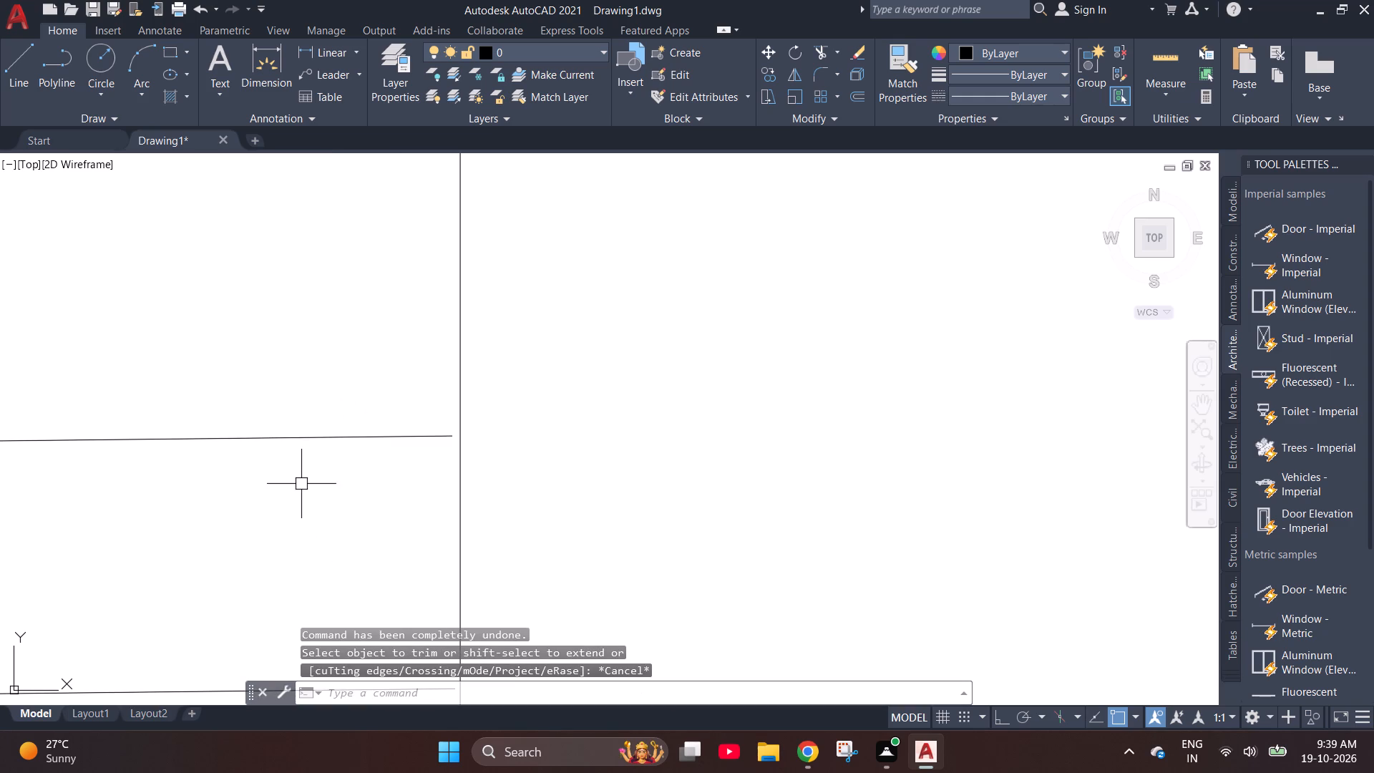
Extend the three 11" offset lines above the landing to meet the vertical projection line at the stair top.
key("e")
key("x")
key("space")
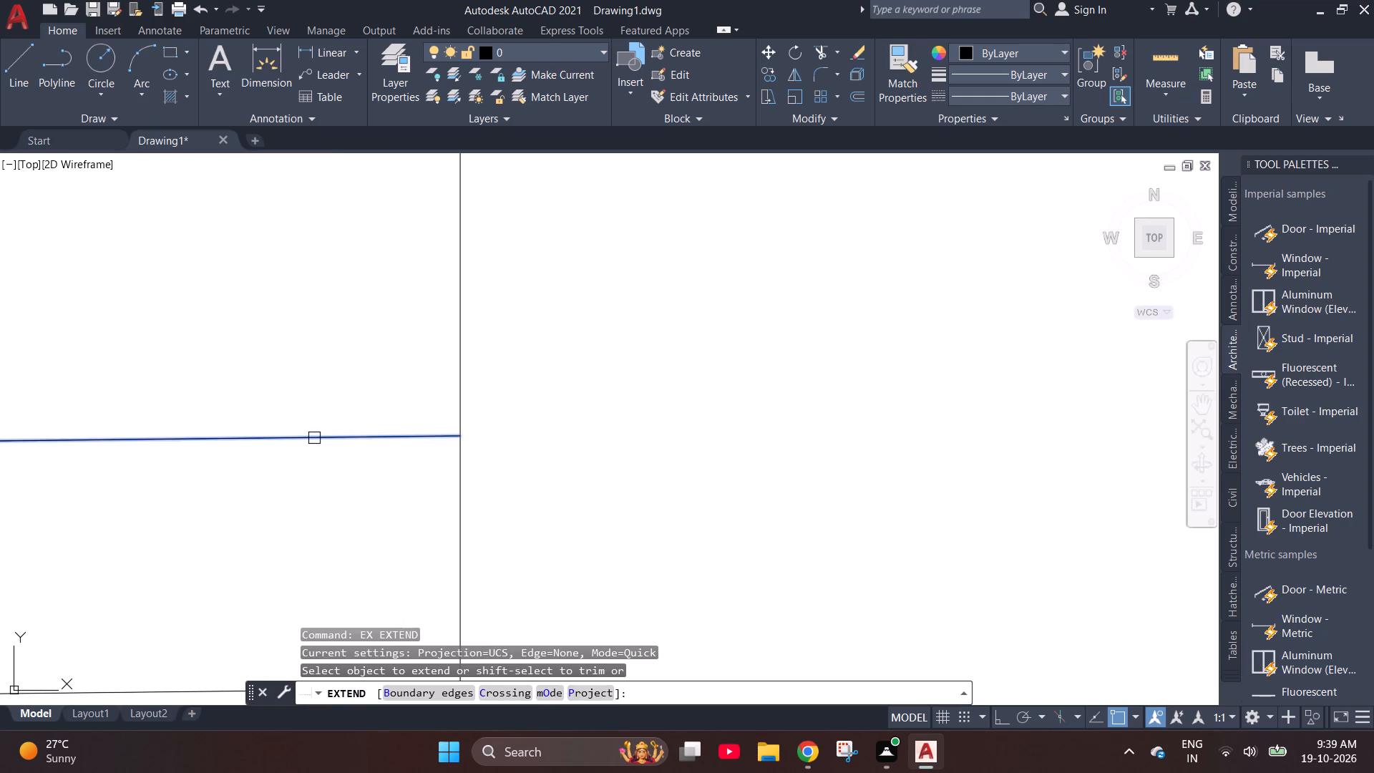
left_click(316, 437)
scroll(383, 392, "down", 3)
left_click(346, 469)
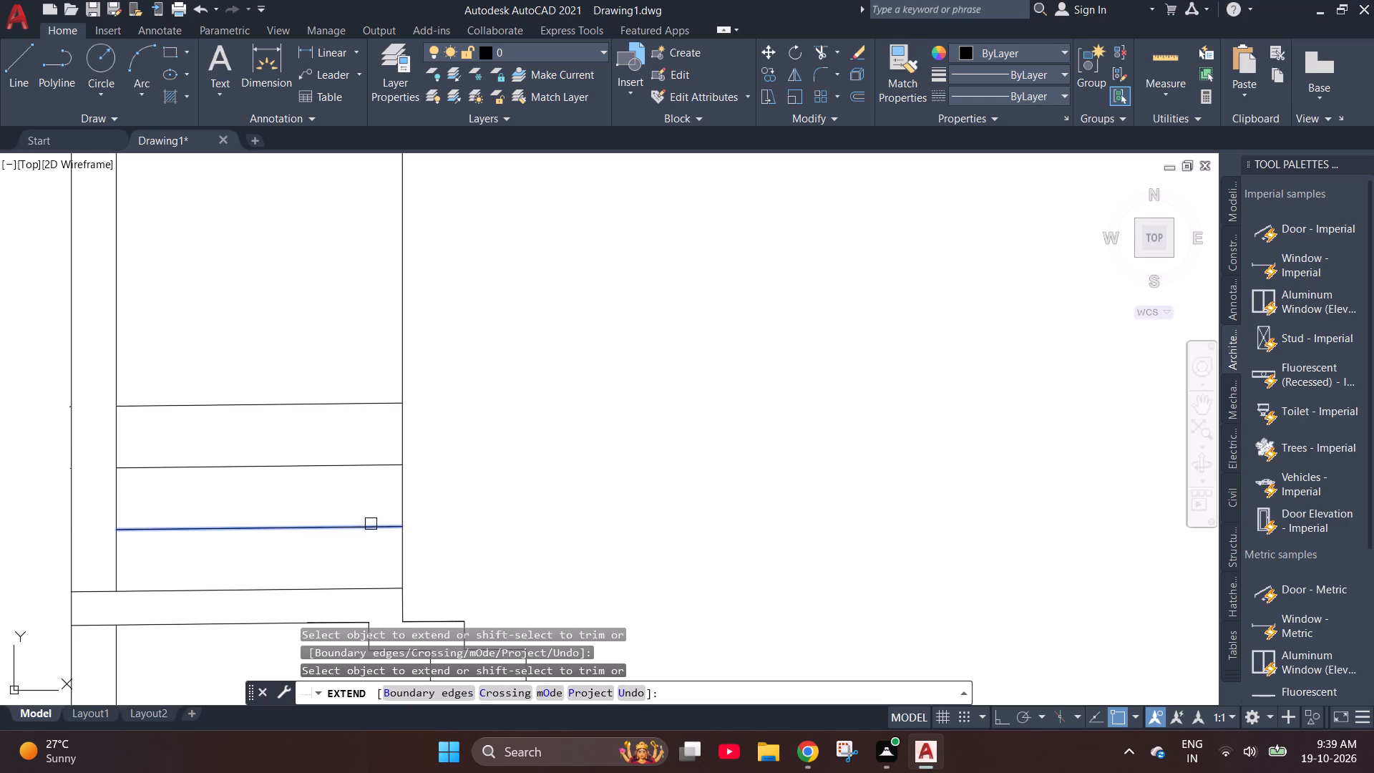
left_click(371, 528)
key("Escape")
Trim the vertical projection line at the stair top above the uppermost 11" offset line.
key("t")
key("r")
key("space")
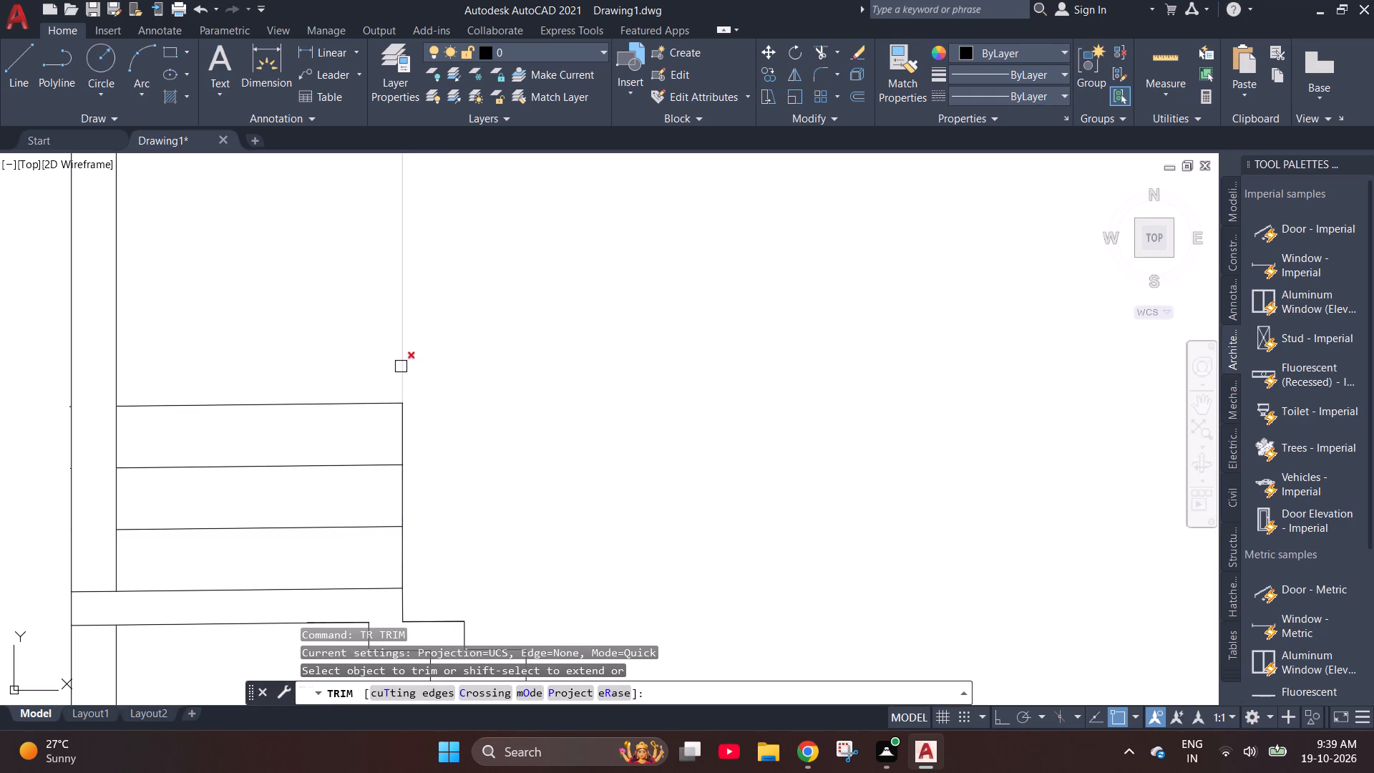
left_click(400, 364)
scroll(397, 498, "down", 1)
key("Escape")
key("Escape")
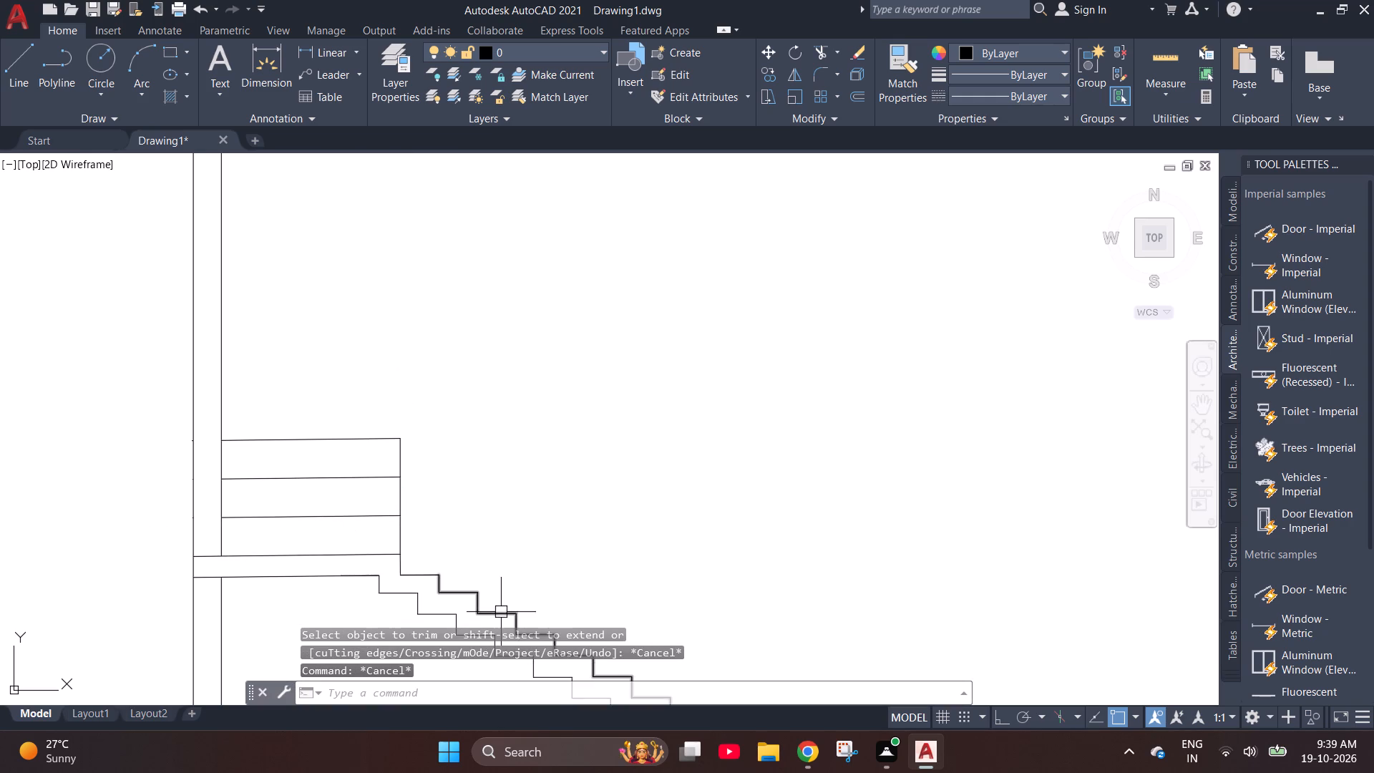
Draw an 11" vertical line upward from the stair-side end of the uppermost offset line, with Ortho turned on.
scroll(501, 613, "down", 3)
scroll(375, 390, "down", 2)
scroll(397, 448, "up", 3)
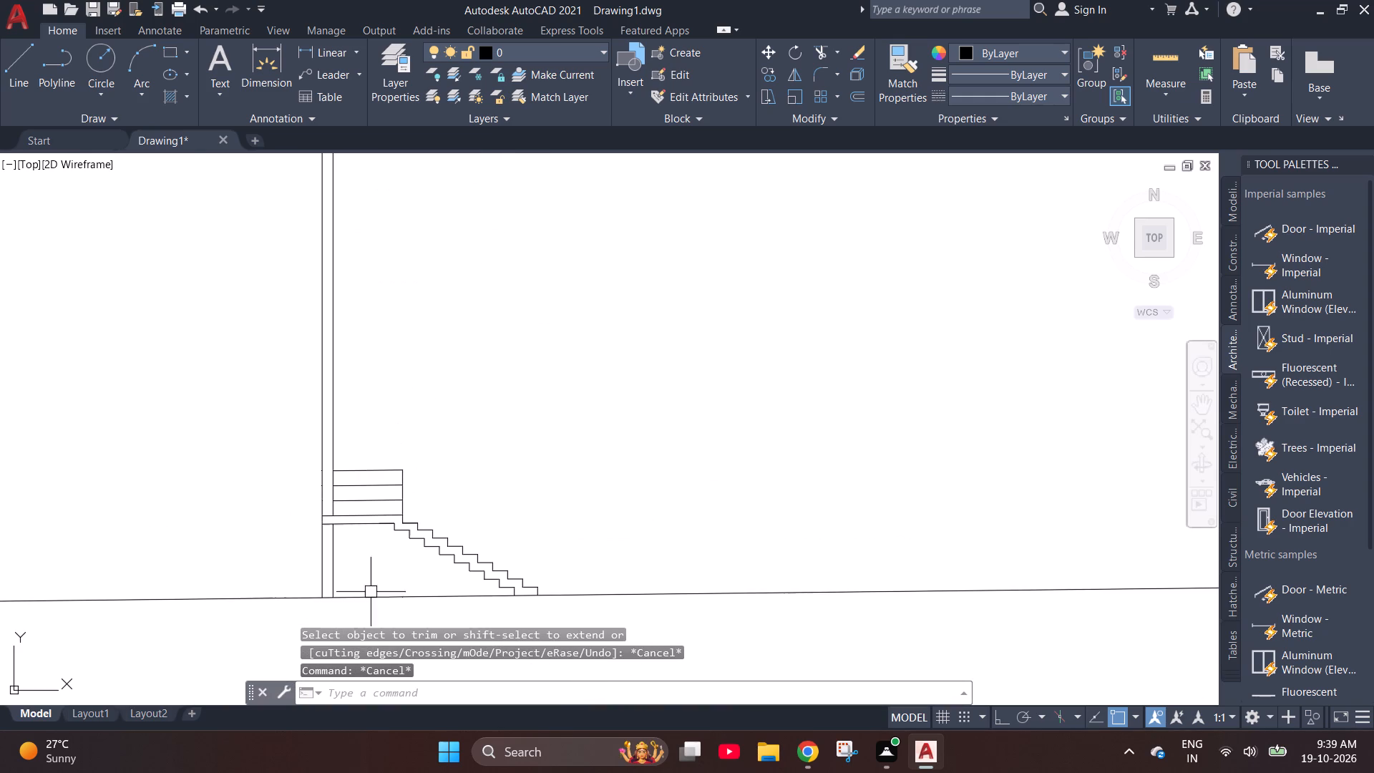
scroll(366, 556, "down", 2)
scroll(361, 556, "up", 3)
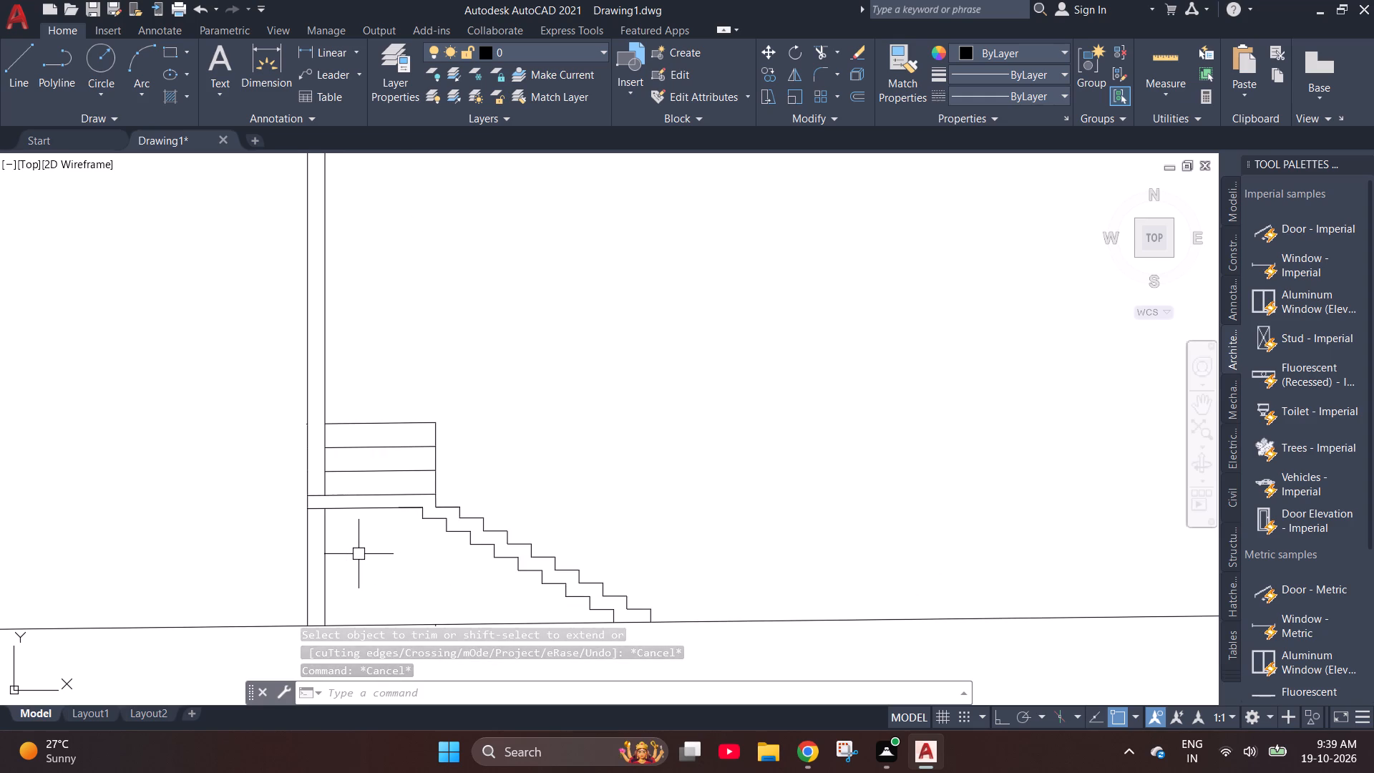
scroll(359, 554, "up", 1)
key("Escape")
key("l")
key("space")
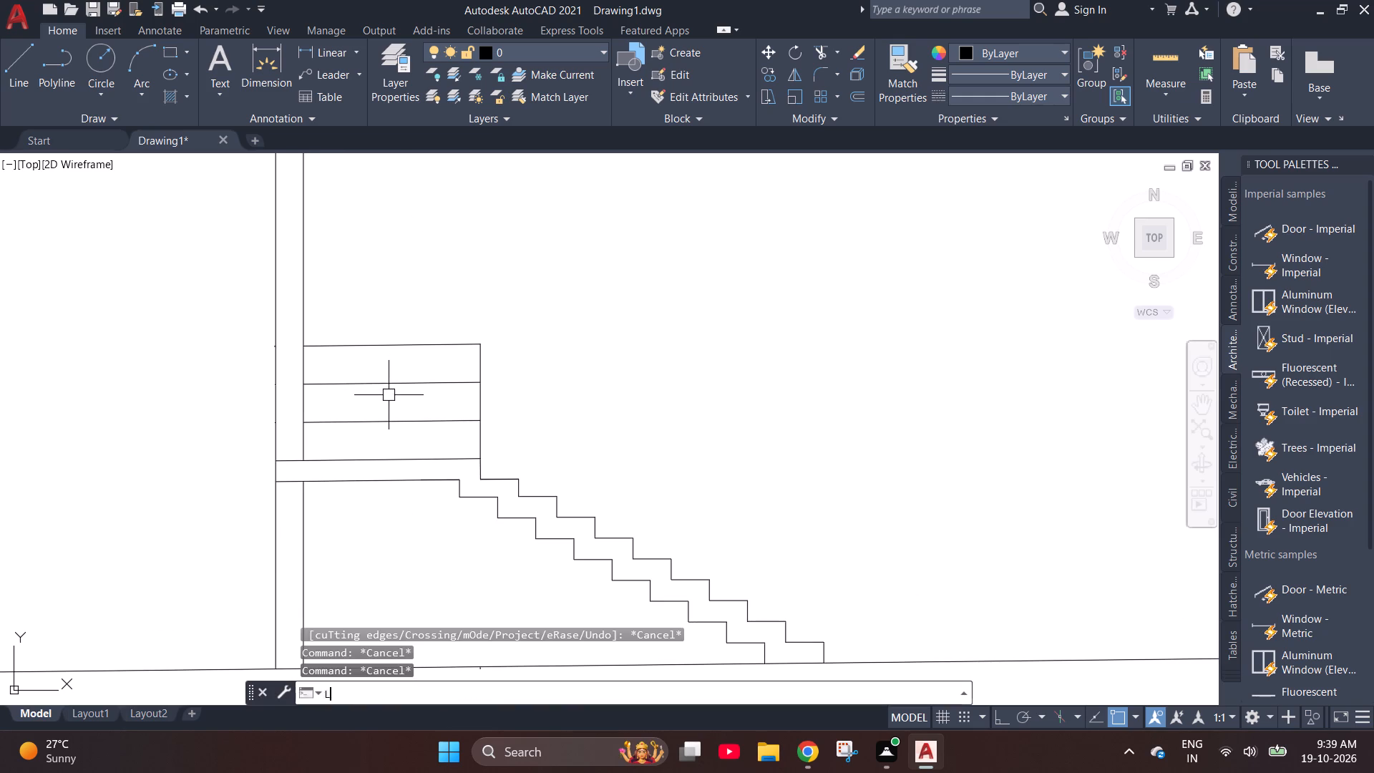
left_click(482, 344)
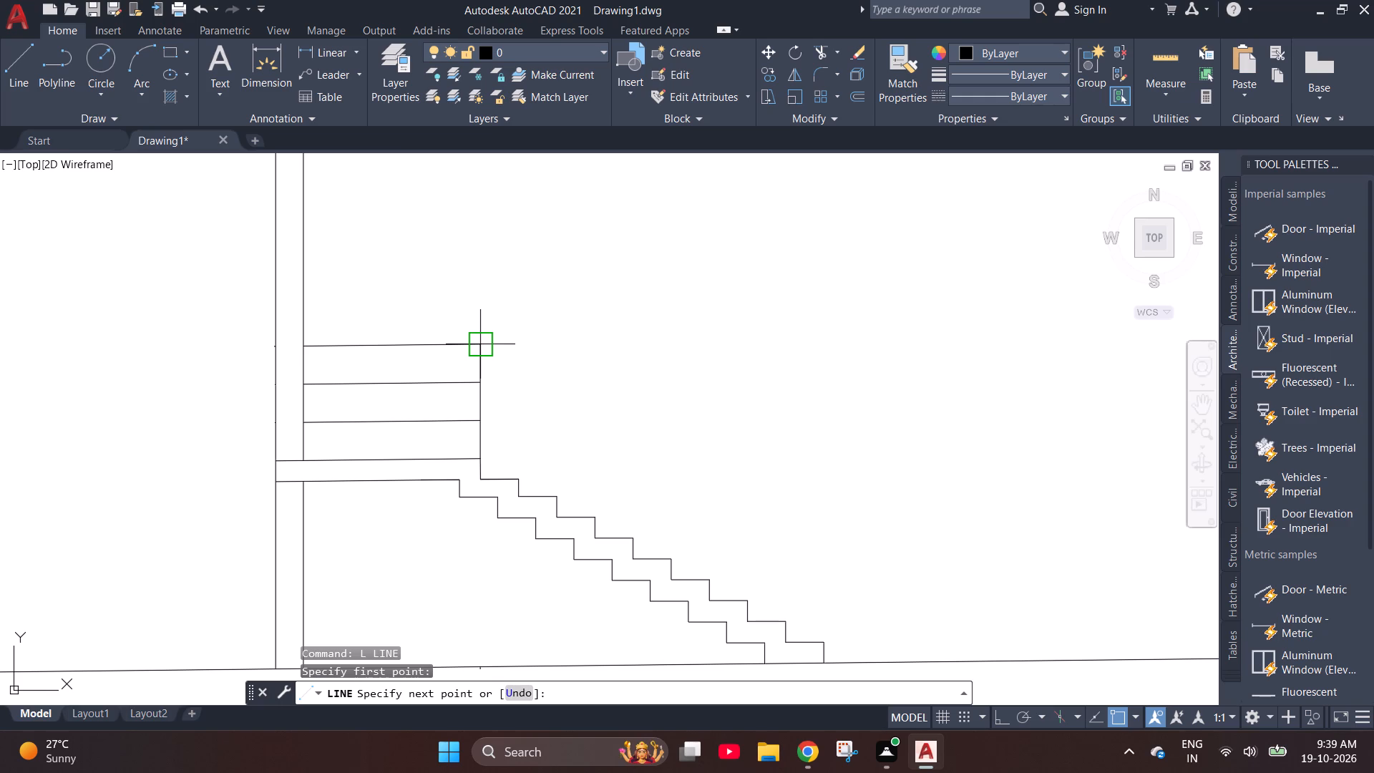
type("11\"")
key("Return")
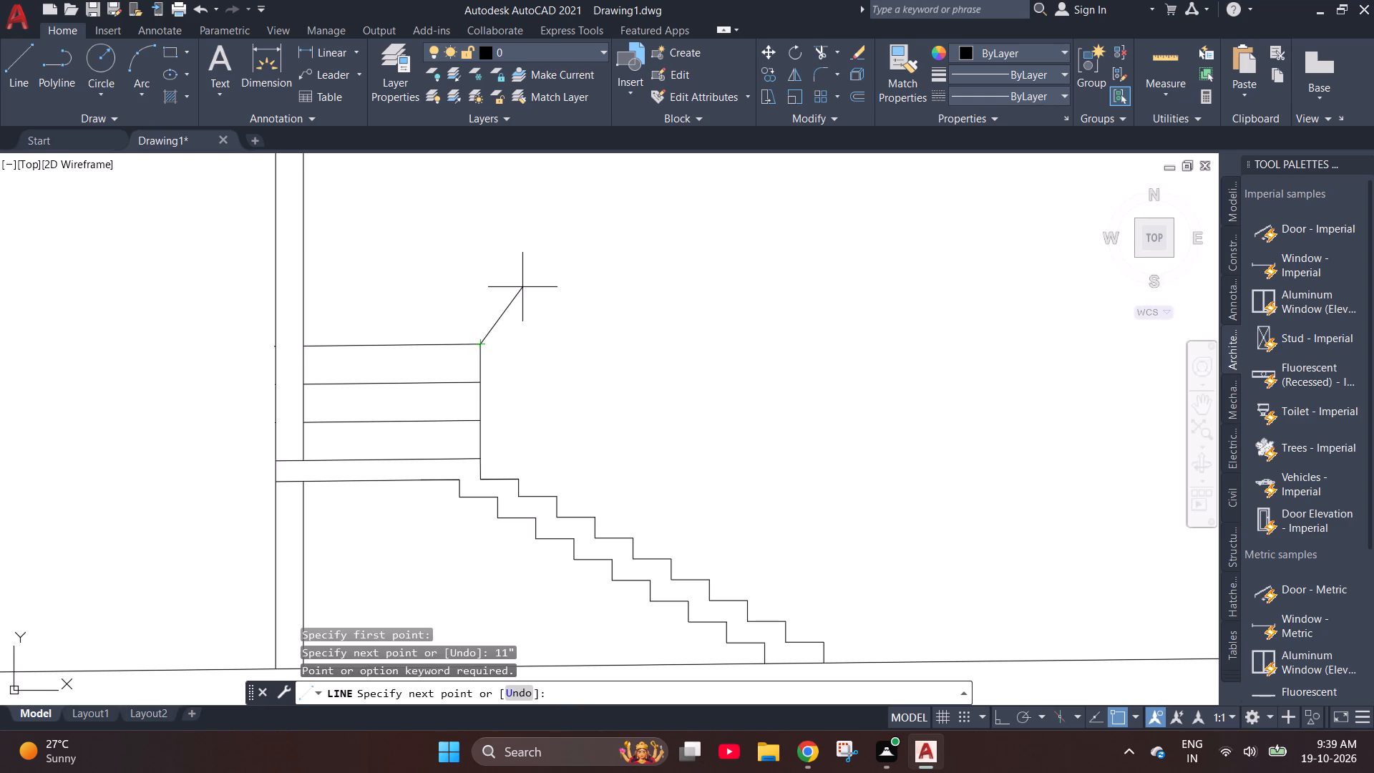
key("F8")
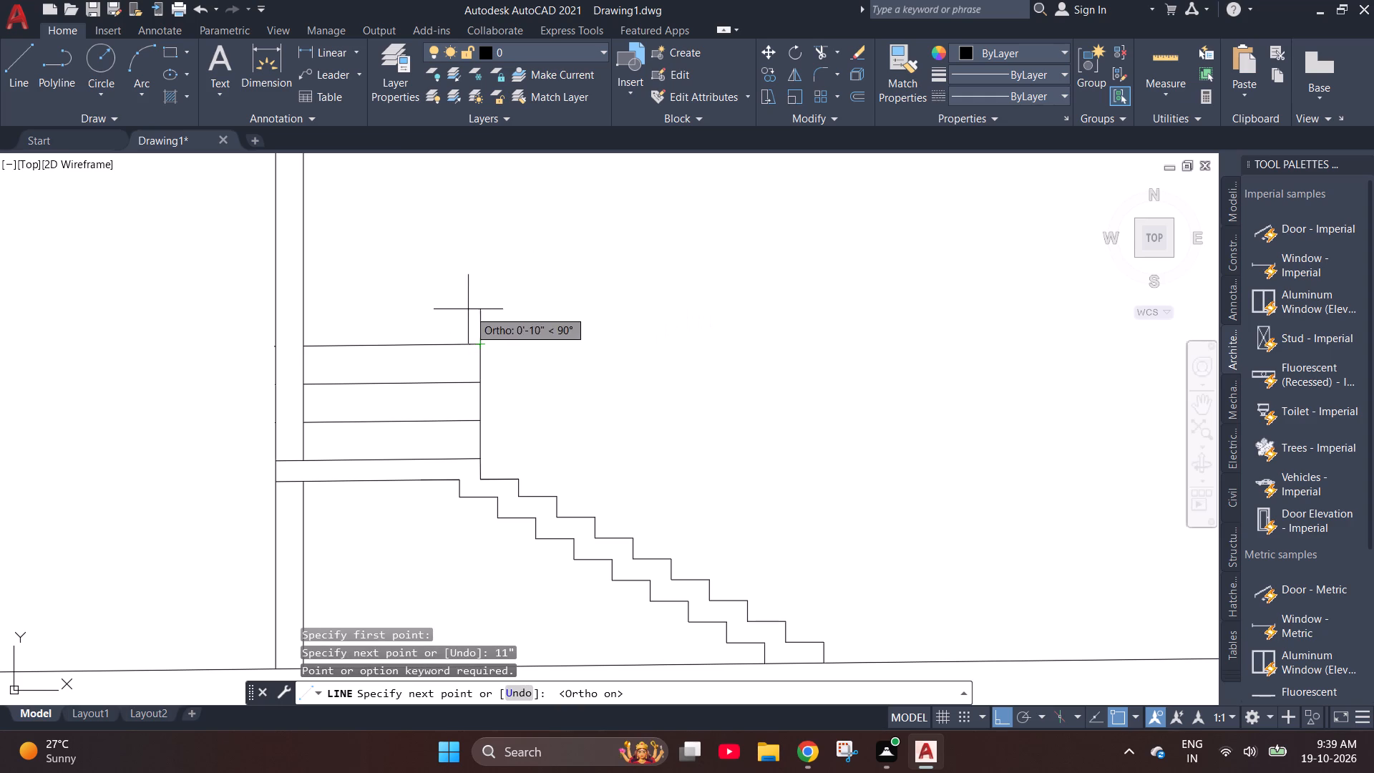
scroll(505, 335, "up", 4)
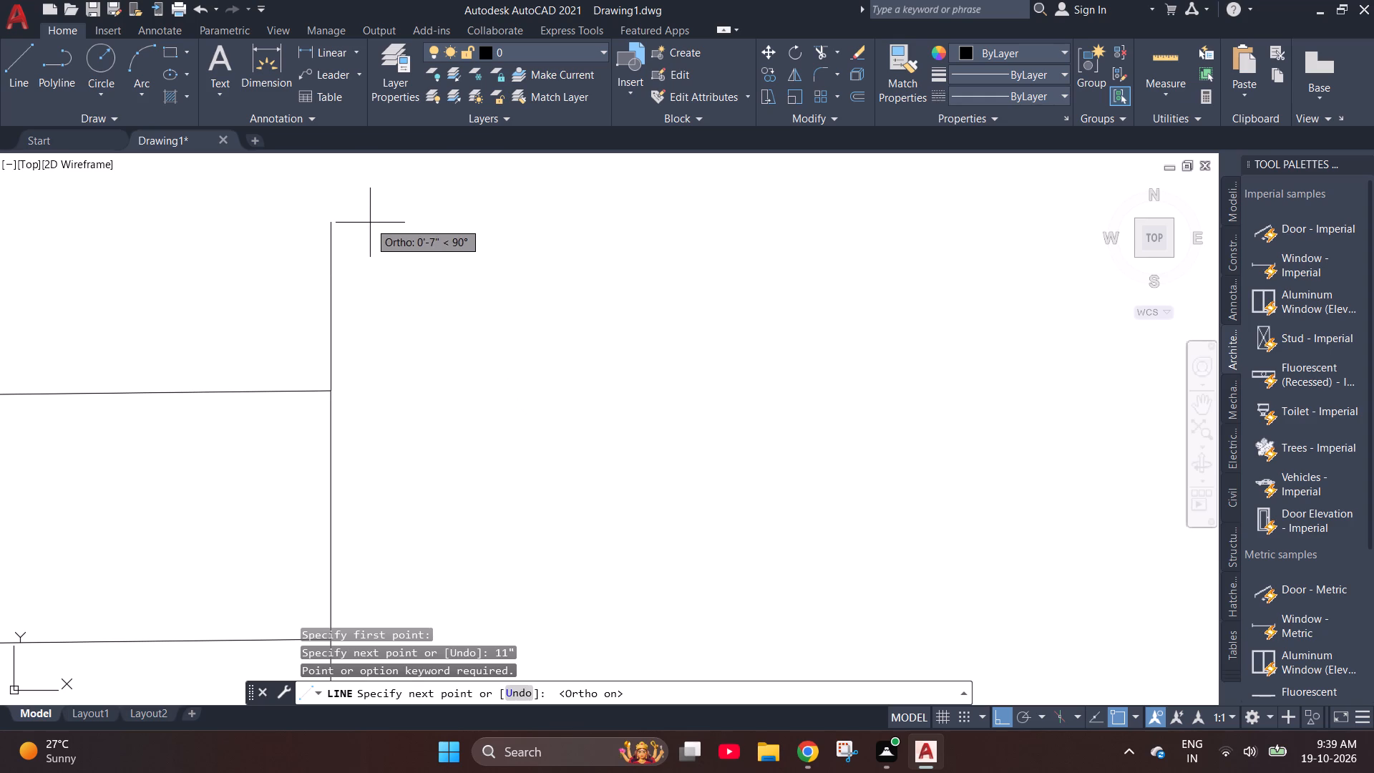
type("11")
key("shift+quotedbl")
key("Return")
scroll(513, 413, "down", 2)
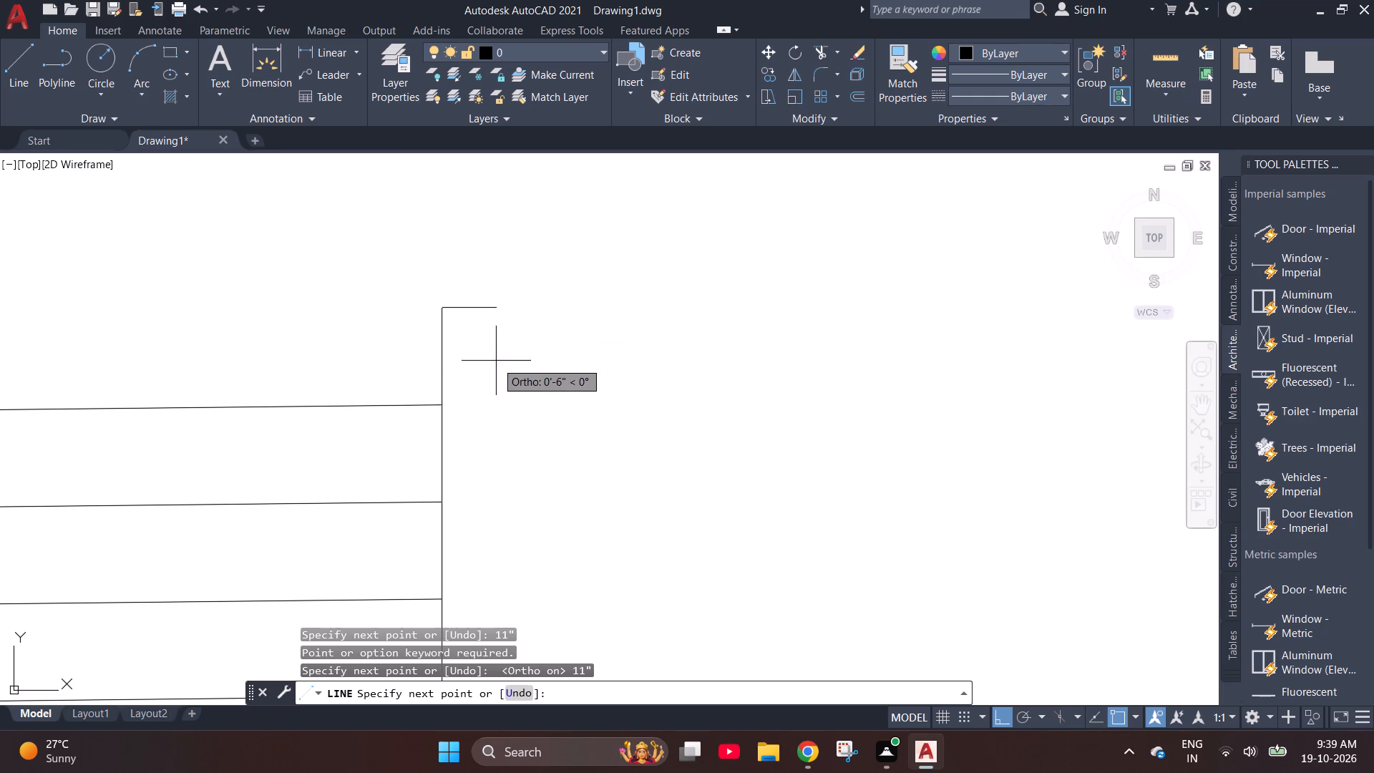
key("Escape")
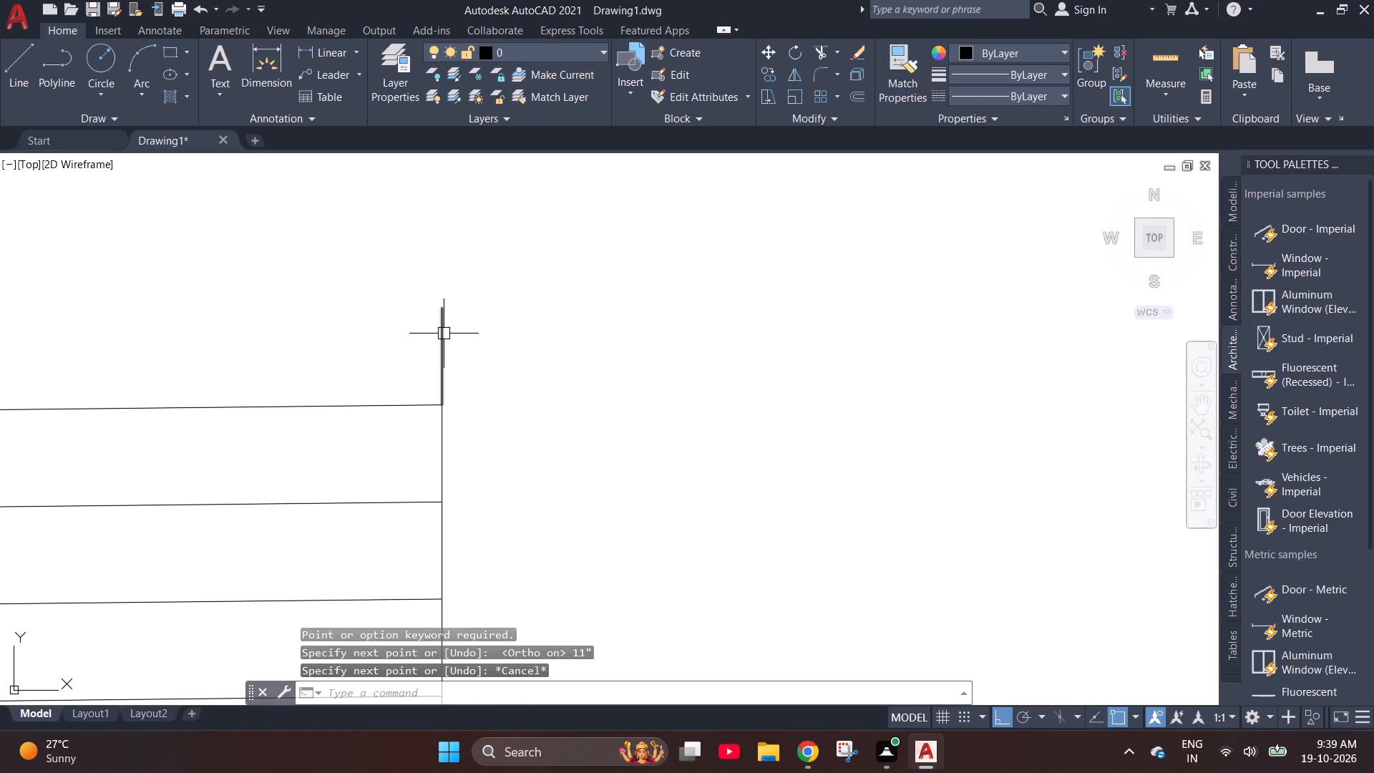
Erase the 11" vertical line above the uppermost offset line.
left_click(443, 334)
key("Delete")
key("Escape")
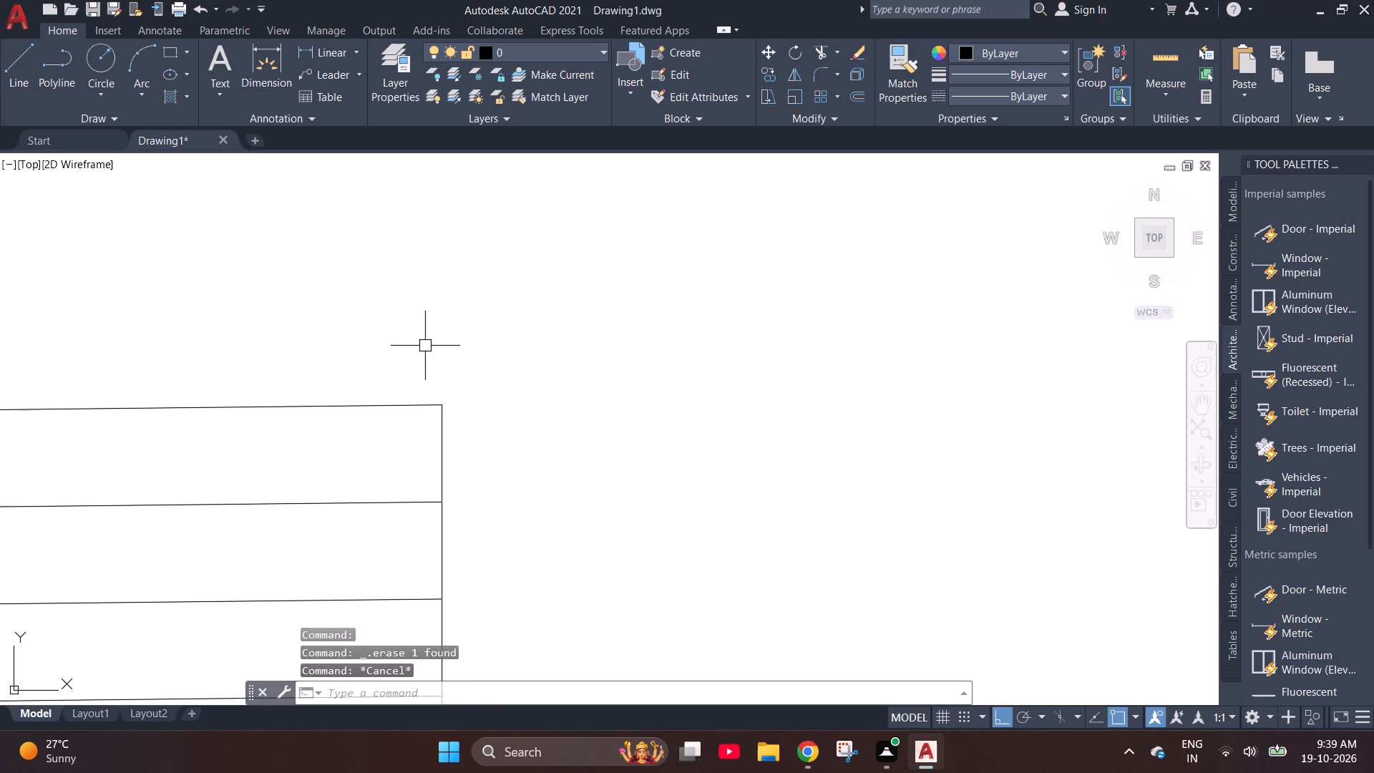
Draw a 6" riser upward from the stair-side end of the uppermost offset line, followed by an 11" horizontal tread away from the landing.
key("l")
key("space")
left_click(442, 407)
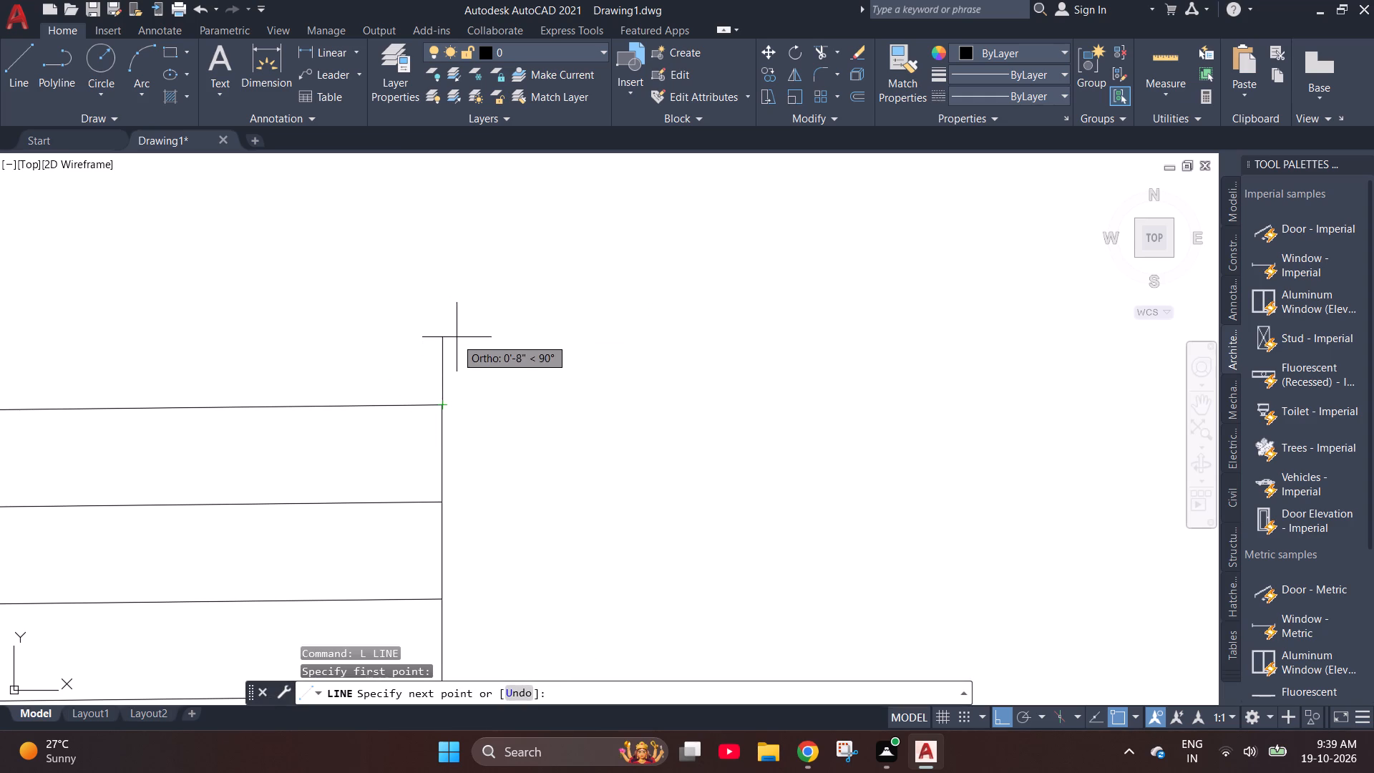
key("6")
key("shift+quotedbl")
key("Return")
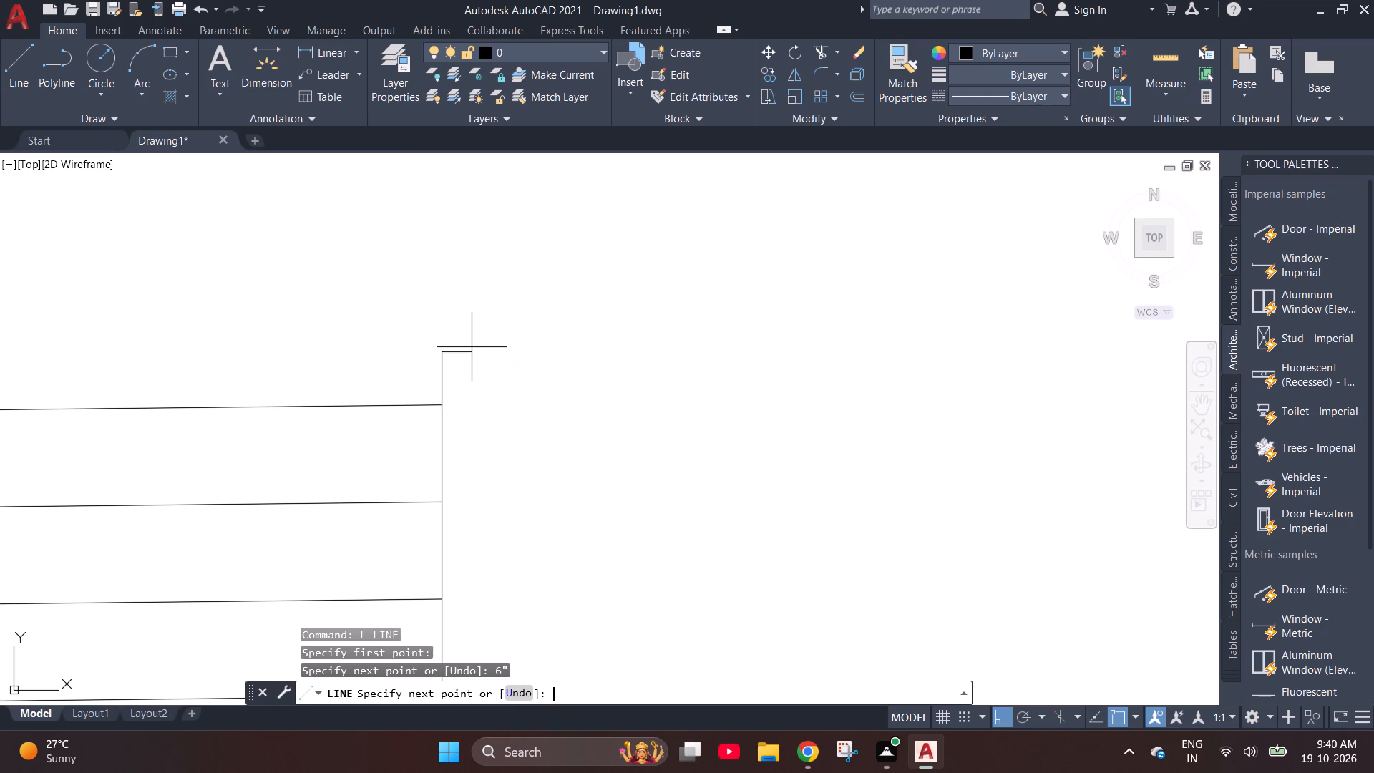
type("11\"")
key("Return")
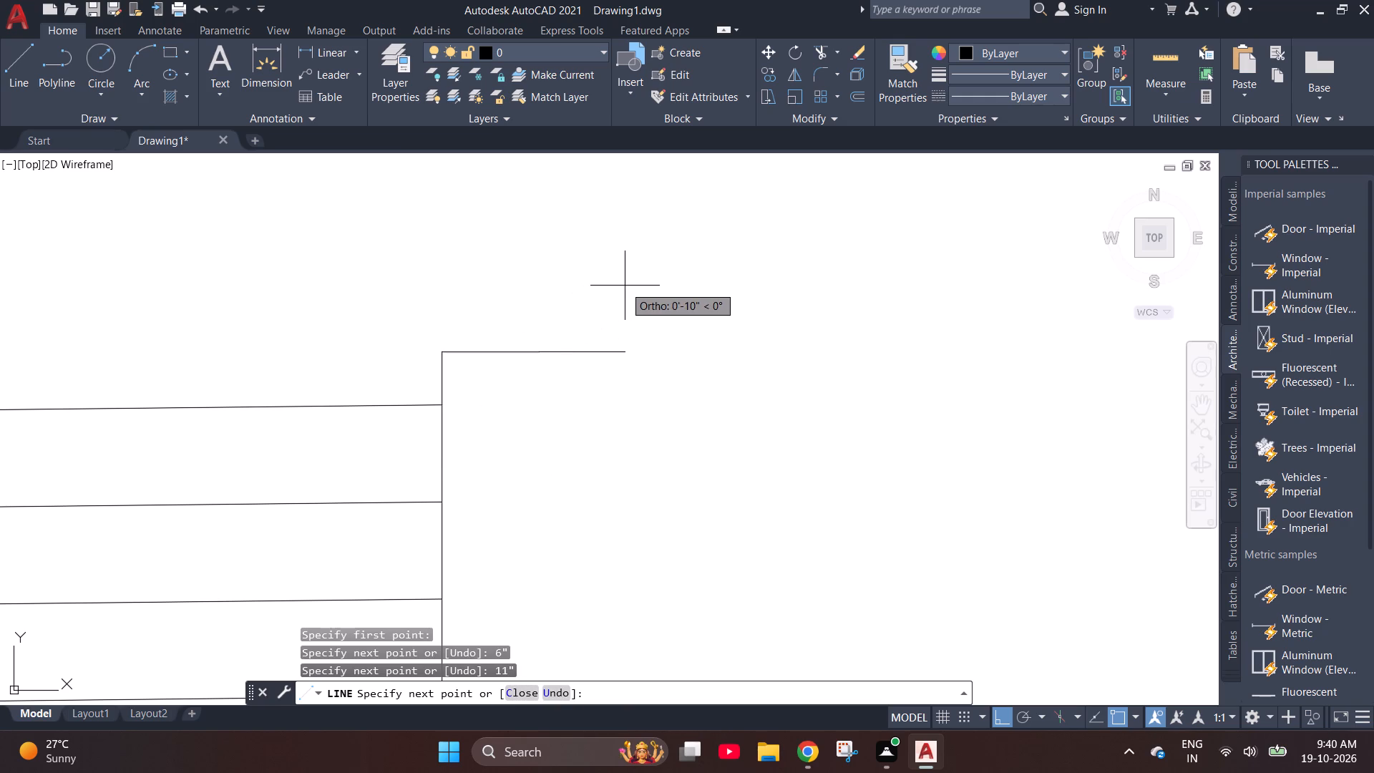
key("Escape")
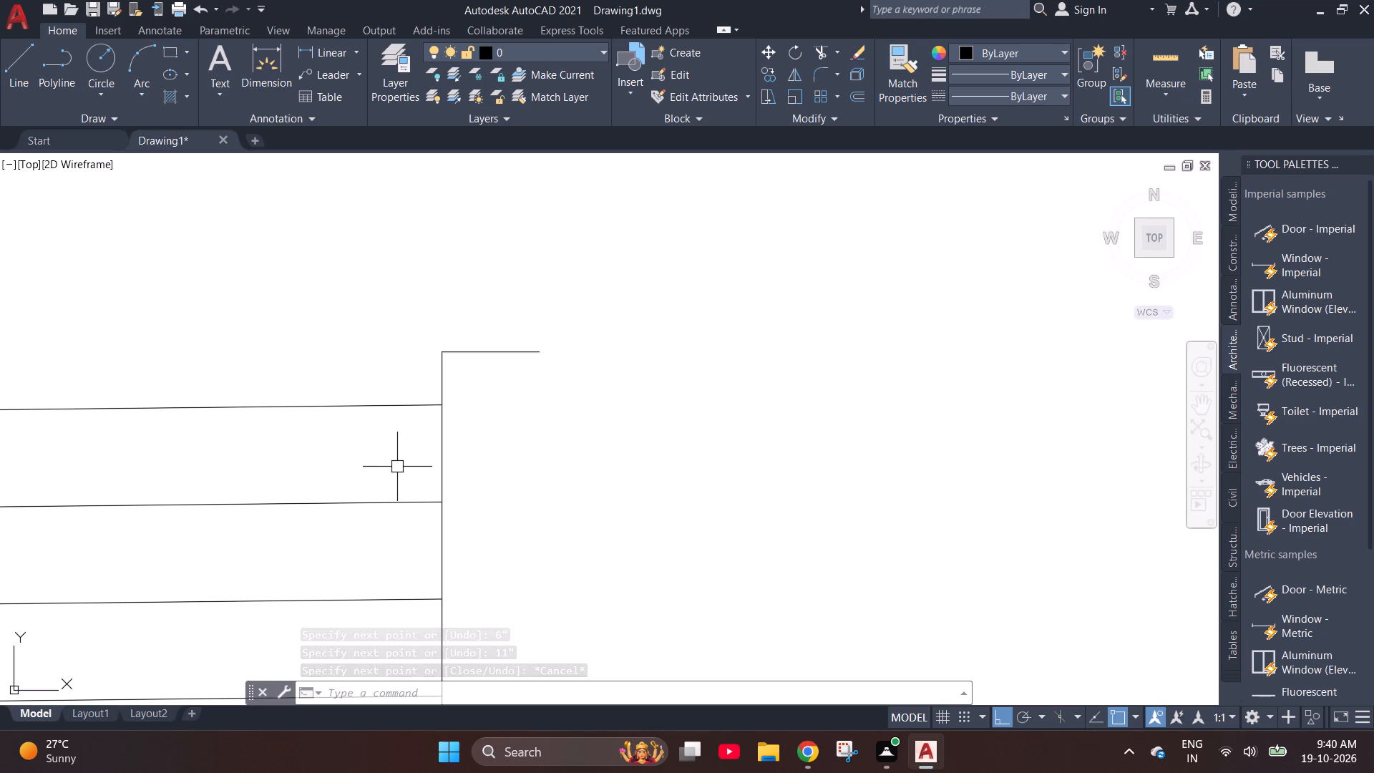
key("Escape")
Offset the uppermost line above the landing 6" downward.
key("o")
key("Return")
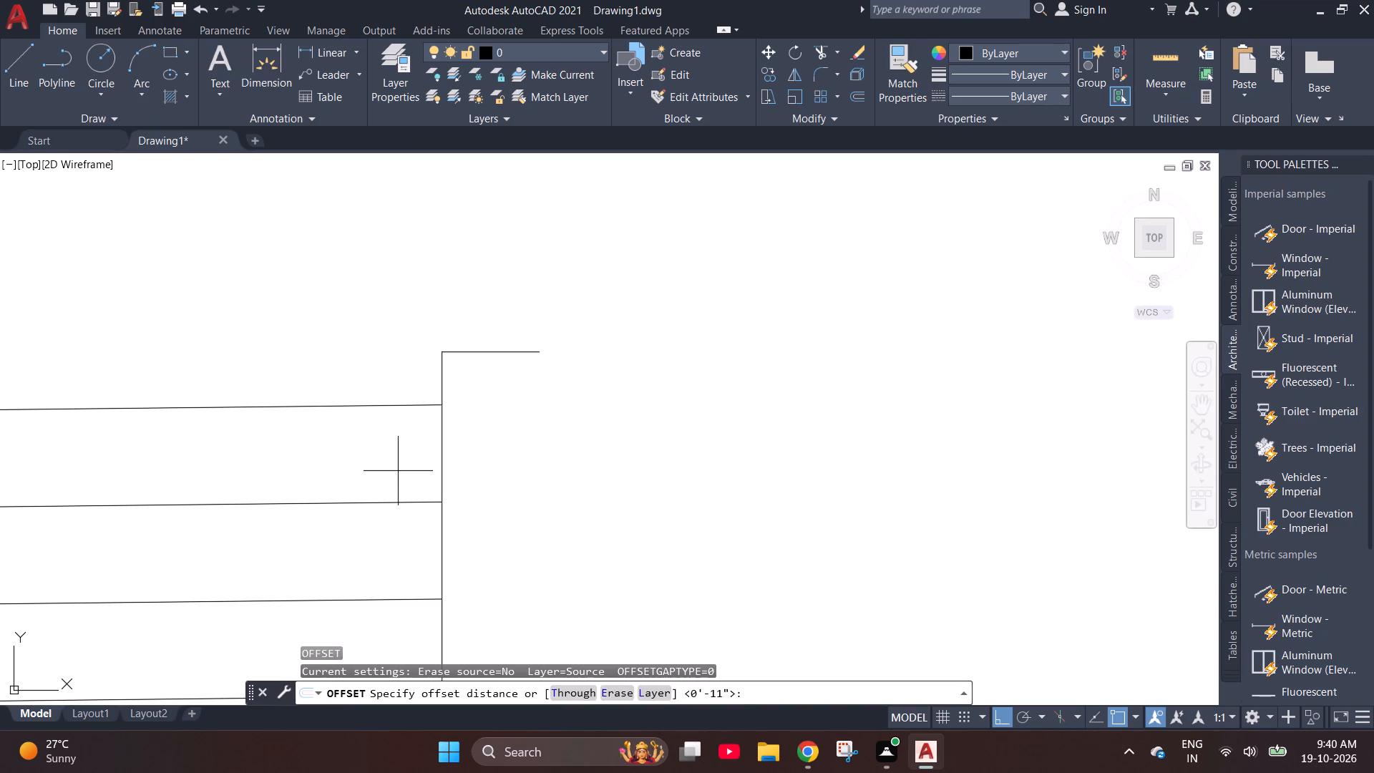
type("6\"")
key("Return")
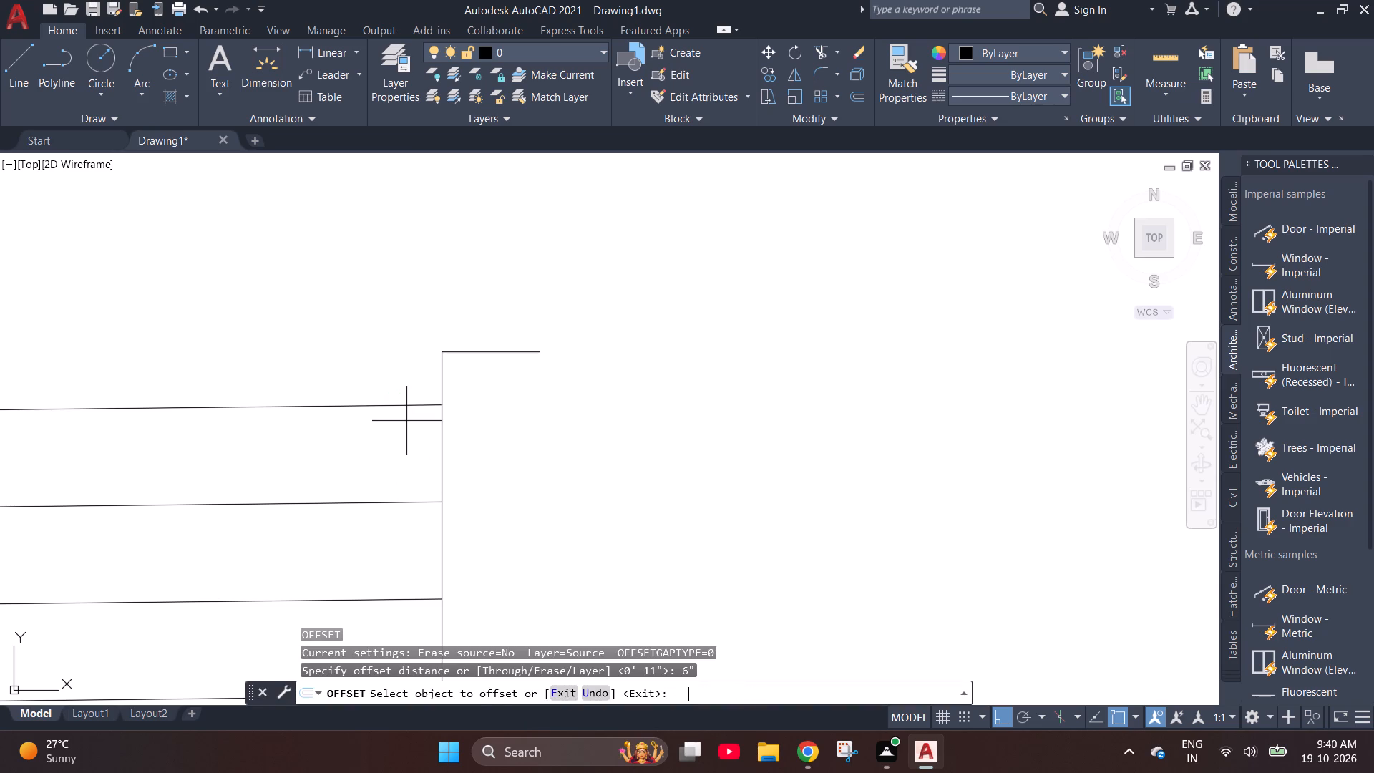
left_click(416, 407)
left_click(413, 431)
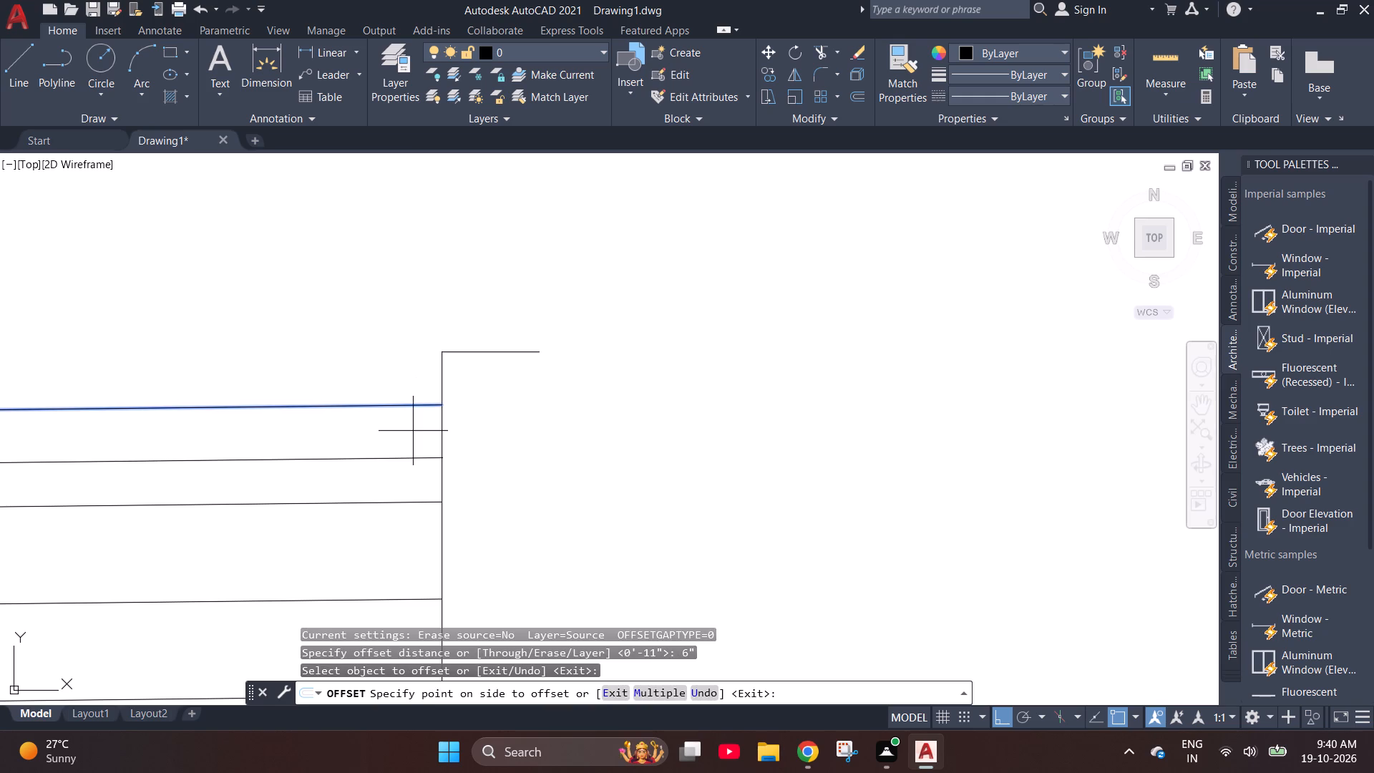
key("Escape")
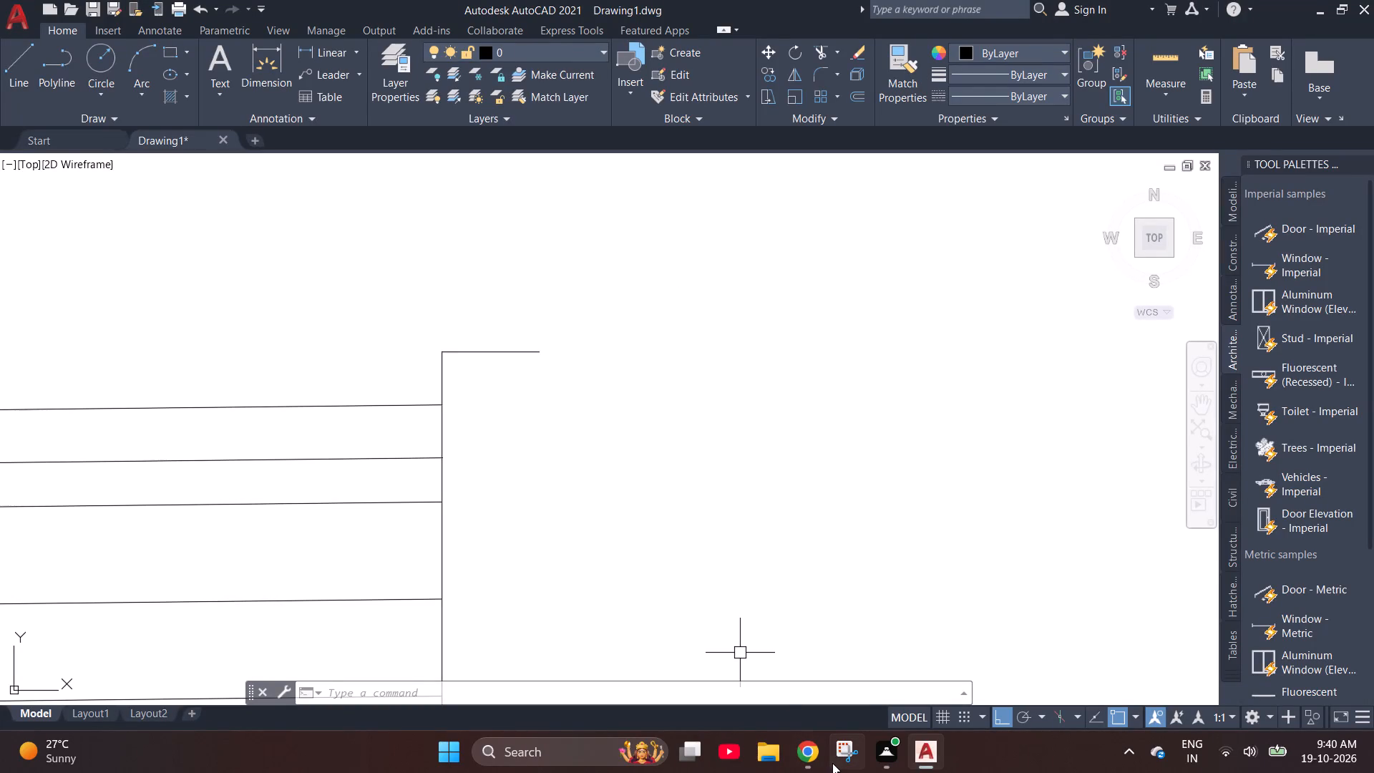
Join the new 6" riser and 11" tread into one polyline.
scroll(596, 483, "down", 1)
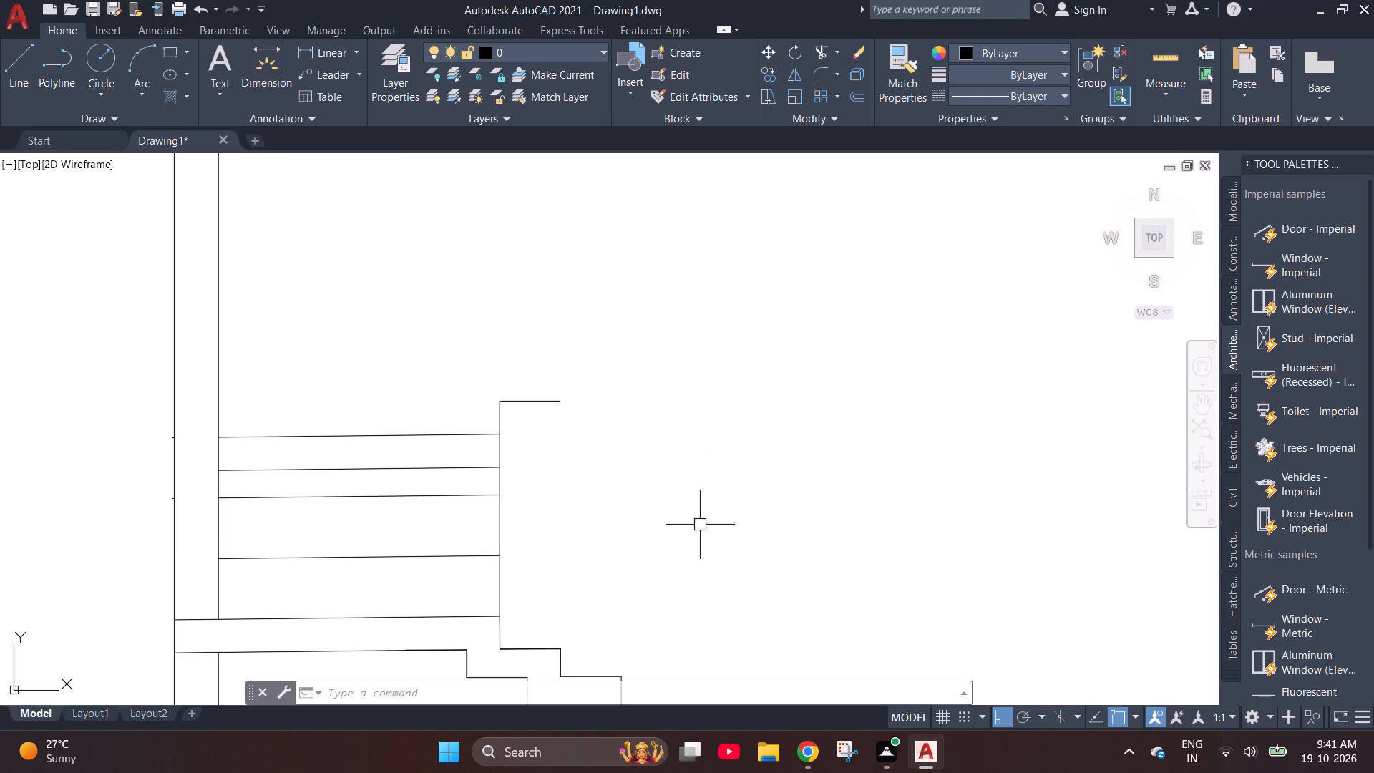
scroll(646, 535, "down", 3)
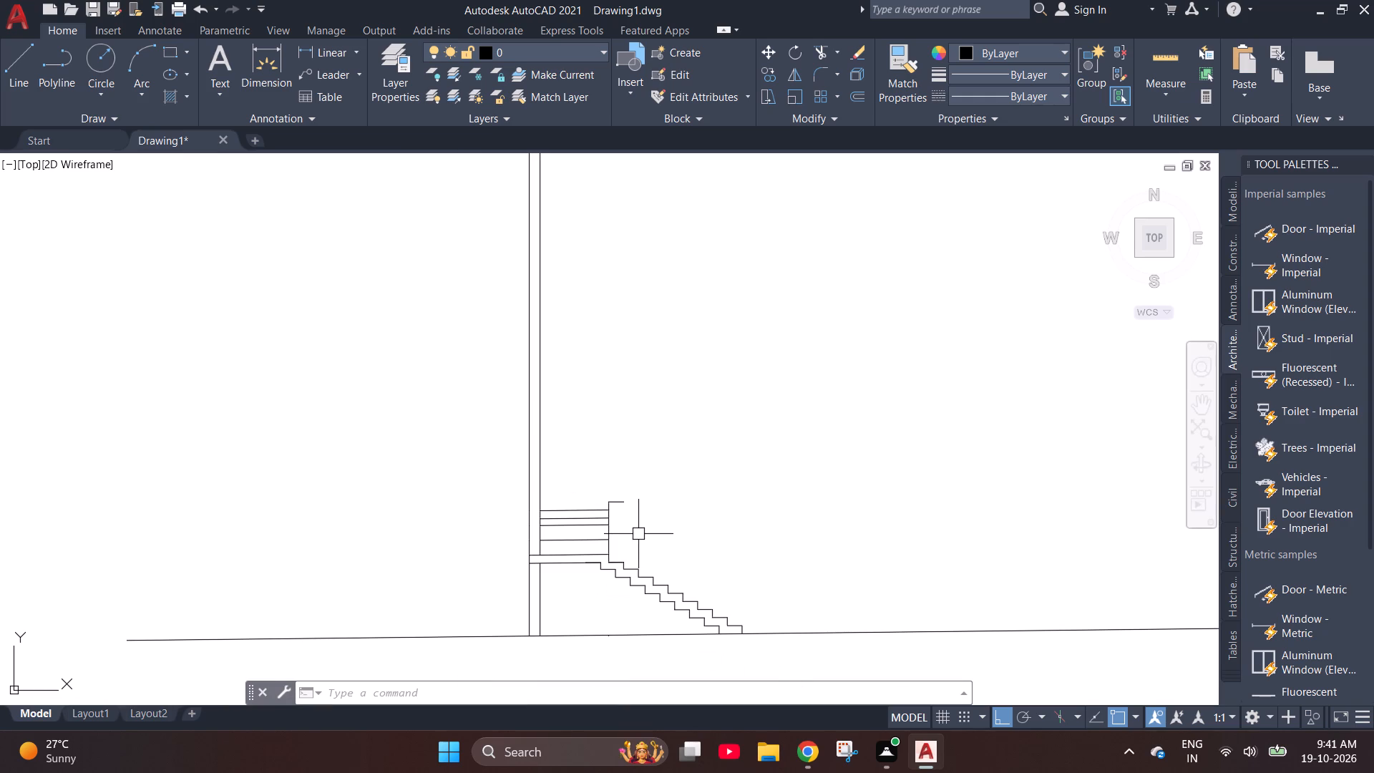
scroll(612, 515, "up", 3)
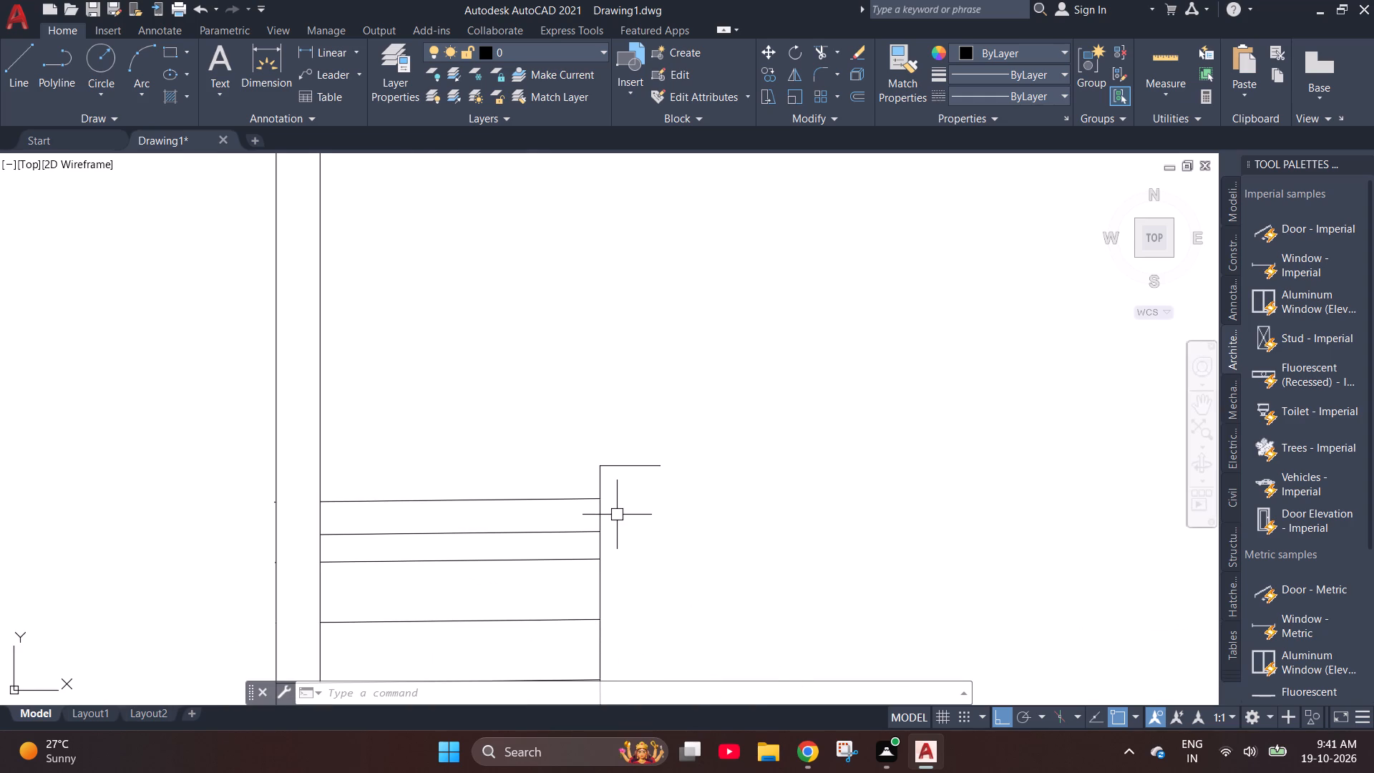
key("Escape")
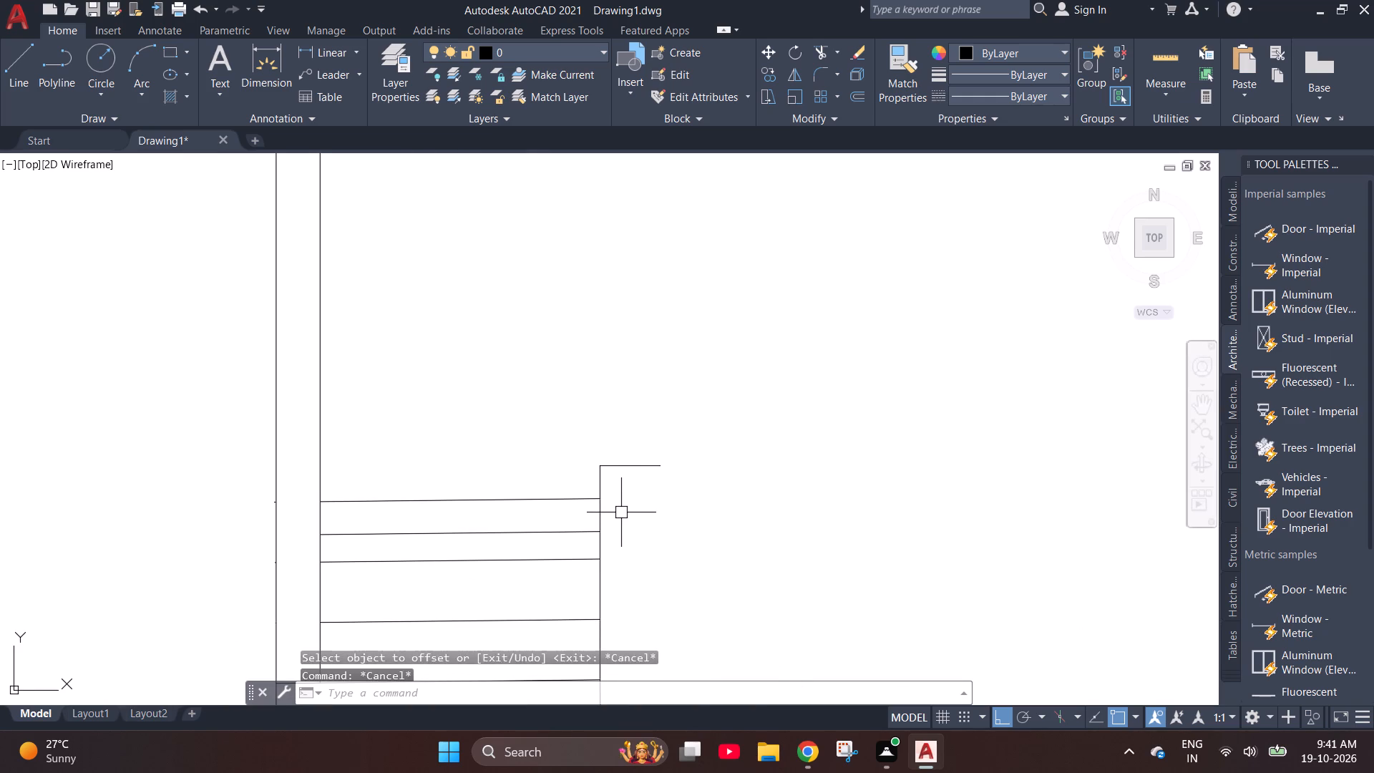
left_click(598, 480)
left_click(629, 462)
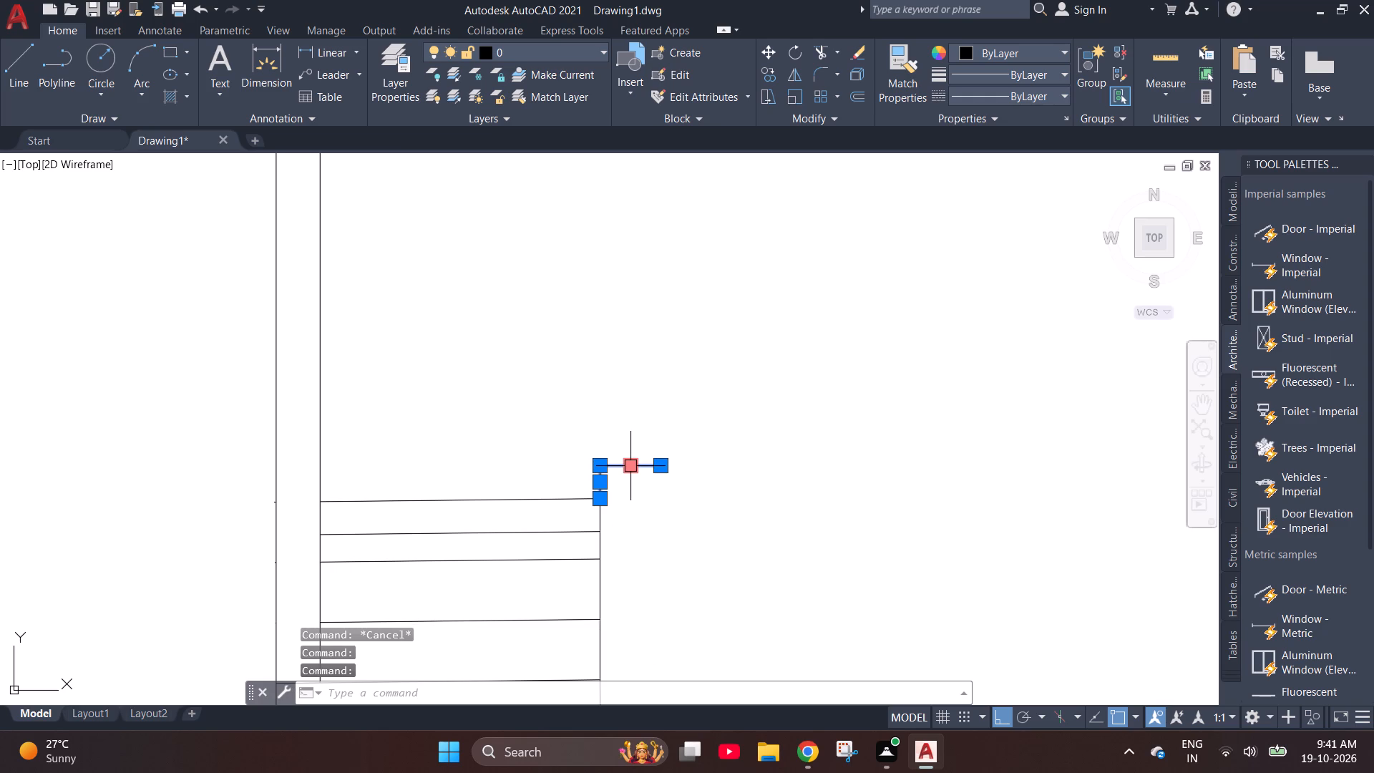
key("j")
key("Return")
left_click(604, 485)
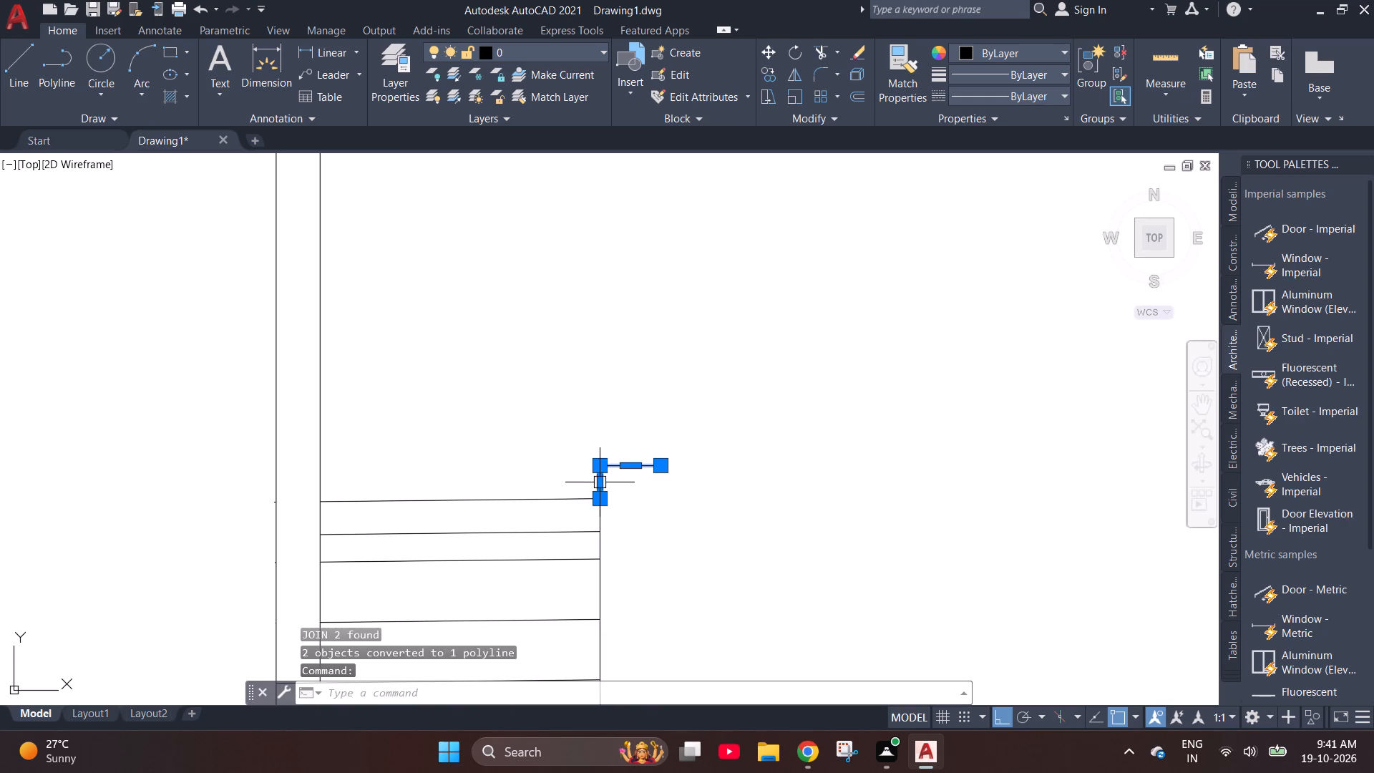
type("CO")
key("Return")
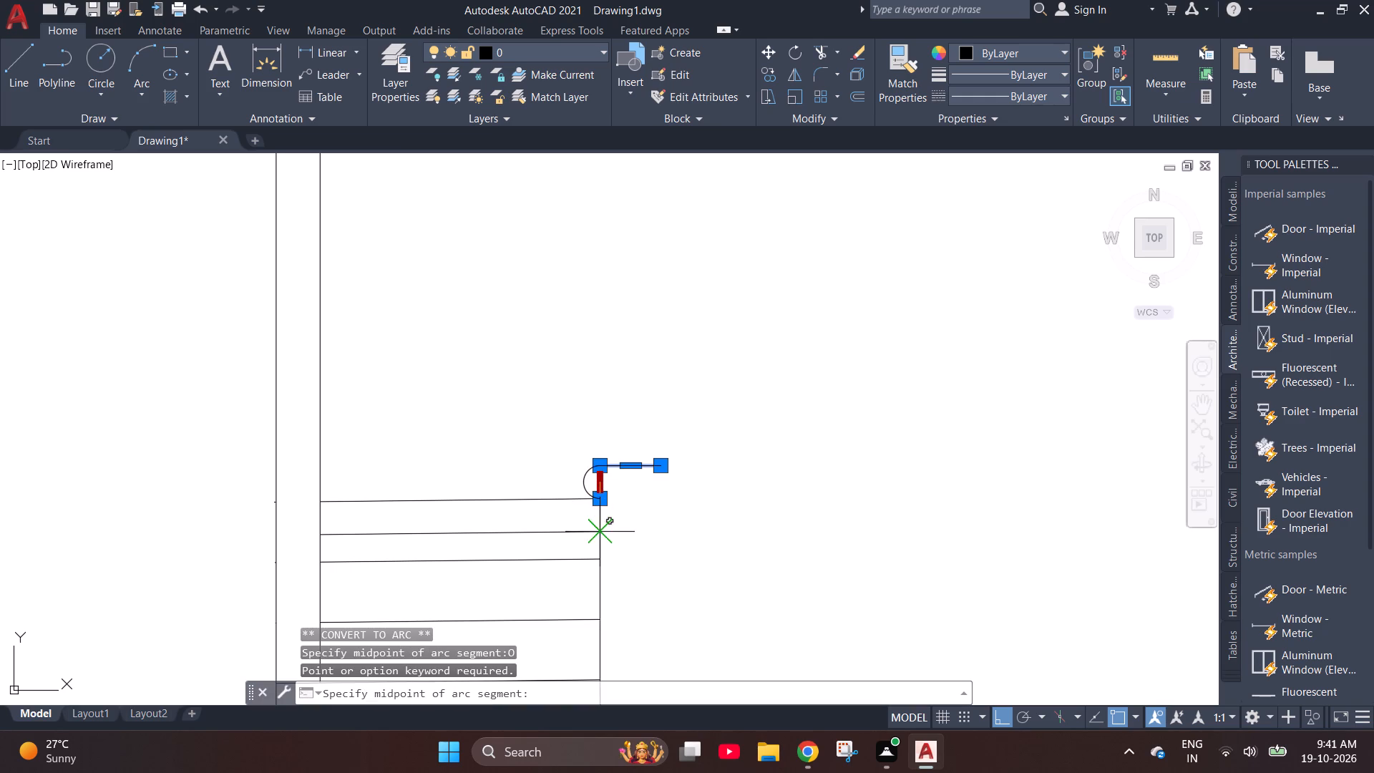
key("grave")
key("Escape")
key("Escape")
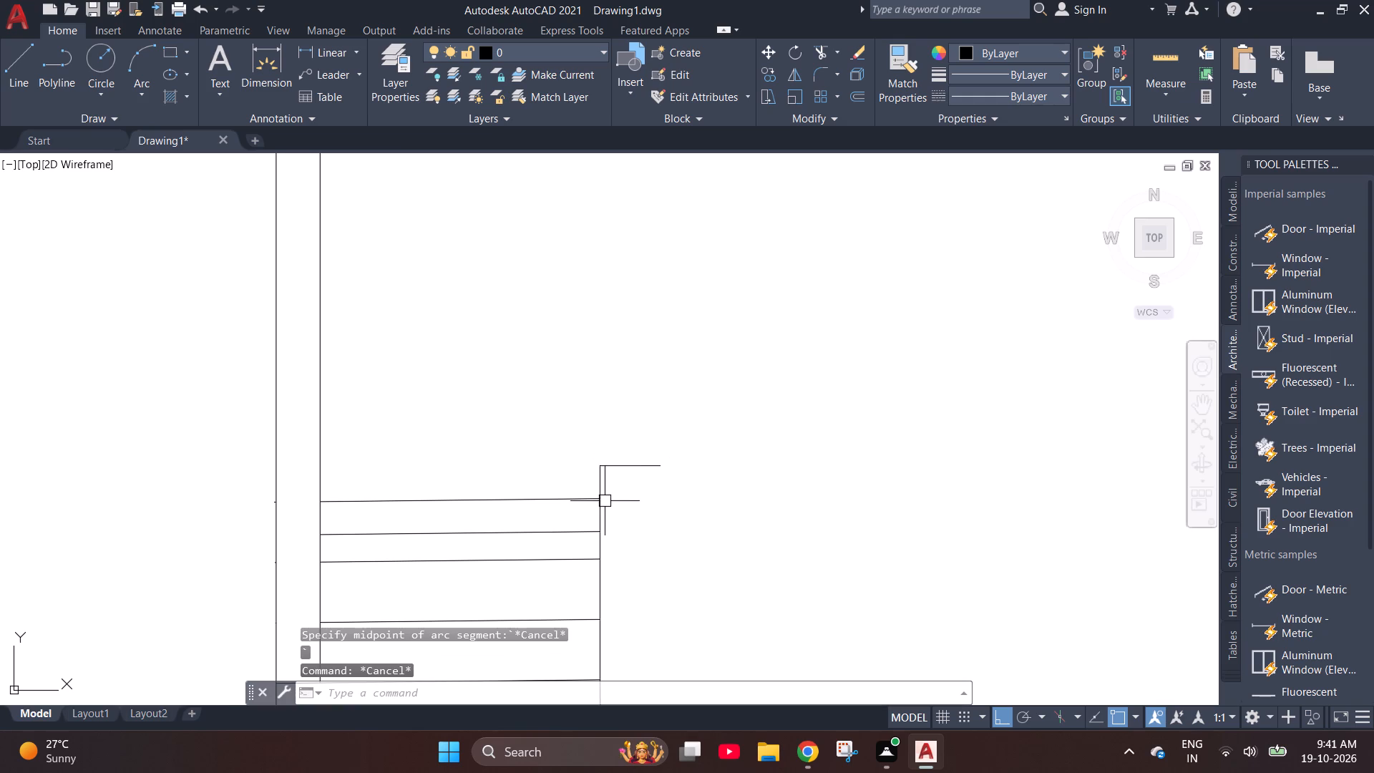
Copy the riser-and-tread polyline as an array of 9 items, from the riser's bottom to the tread's end, with Ortho off.
left_click(600, 486)
key("c")
key("o")
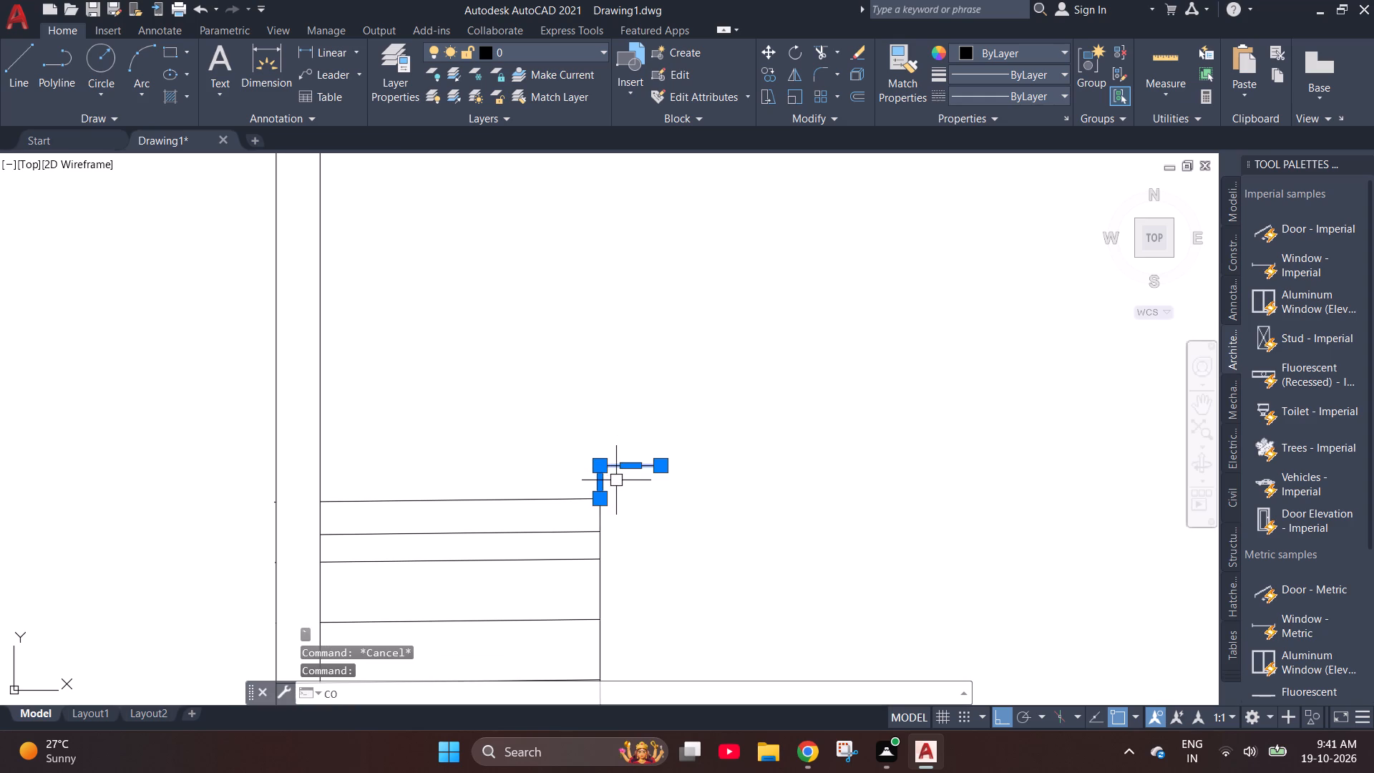
key("Return")
left_click(595, 504)
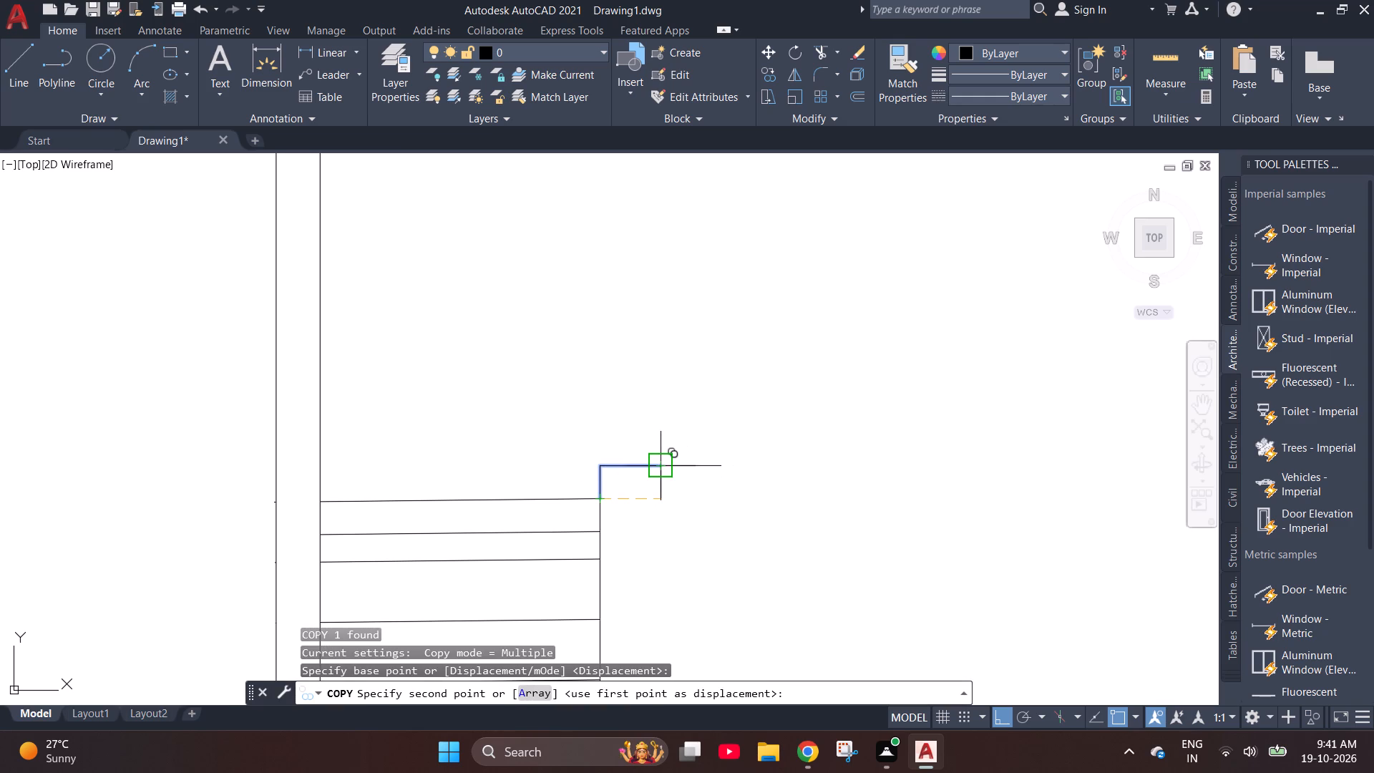
key("F8")
key("a")
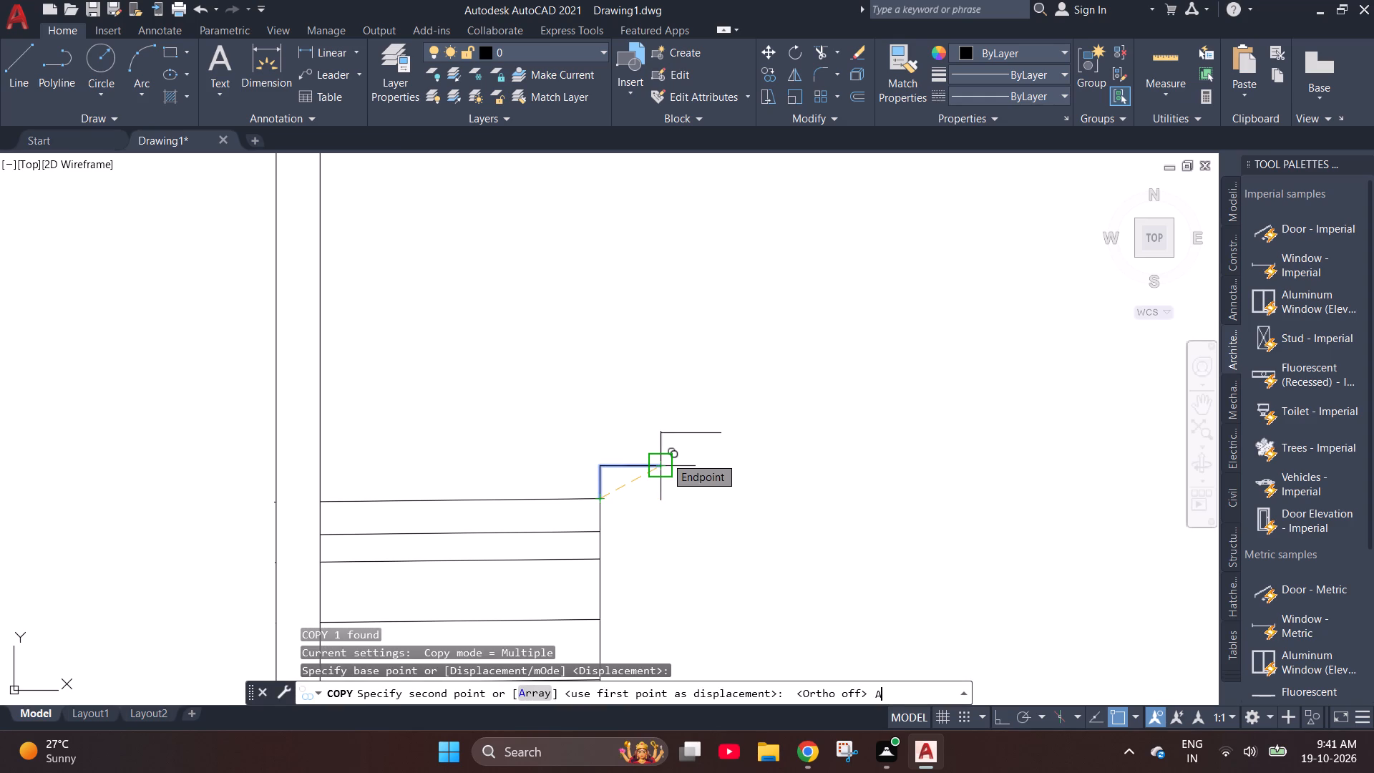
key("space")
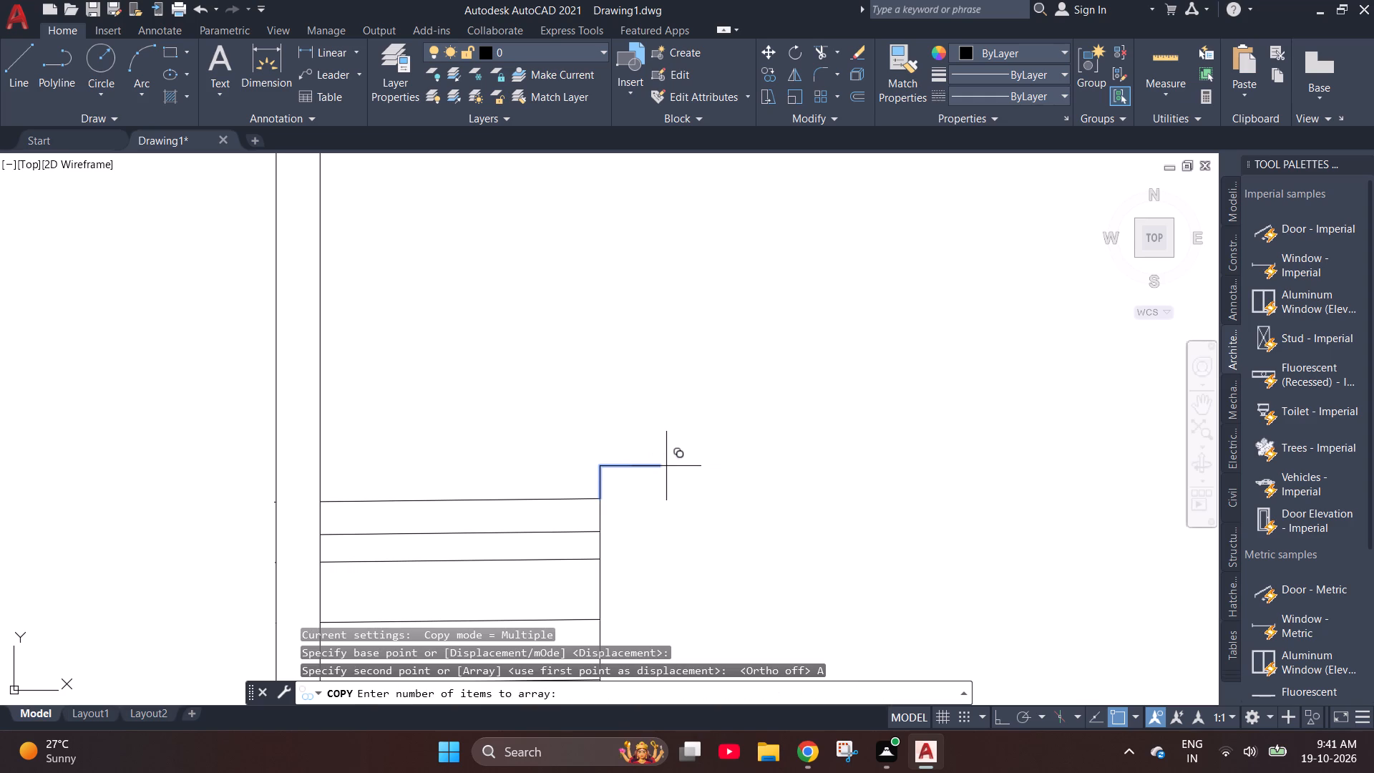
key("9")
key("Return")
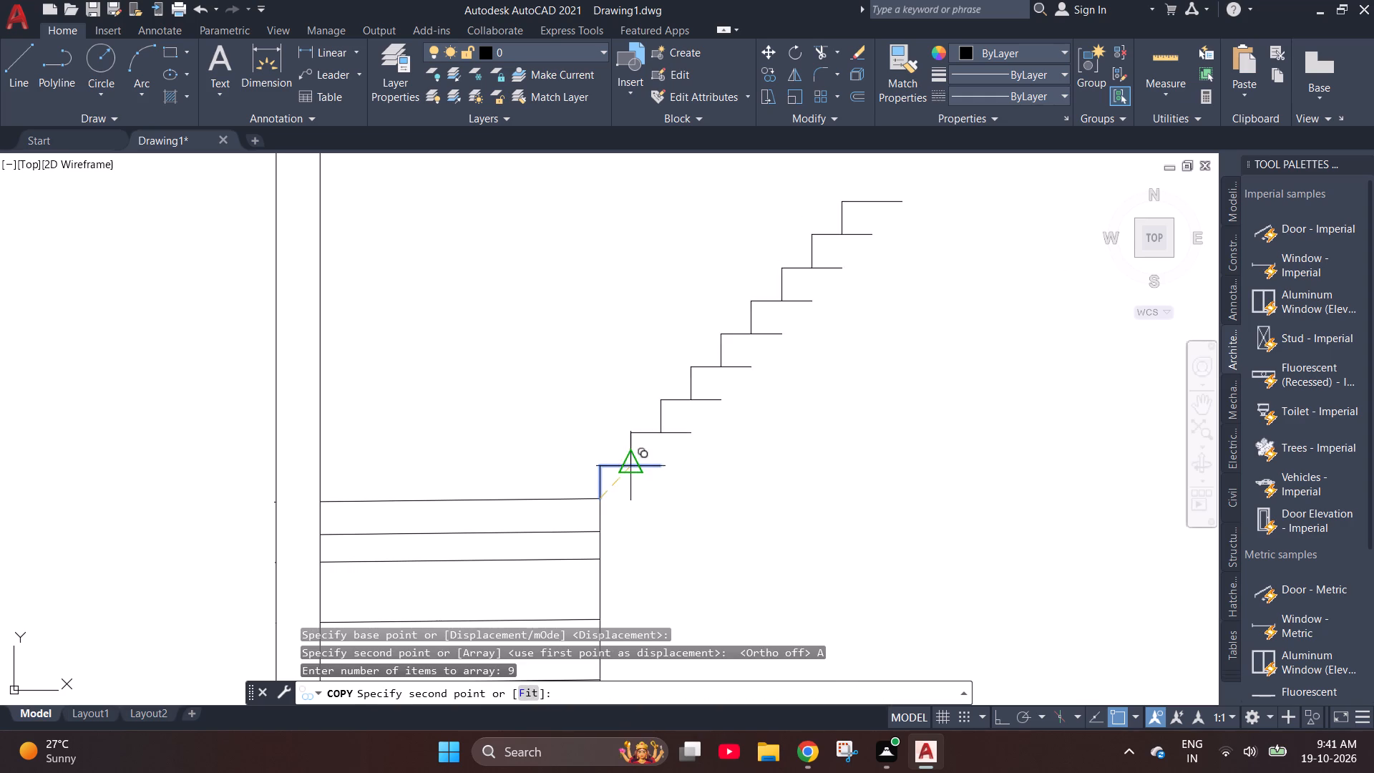
left_click(659, 467)
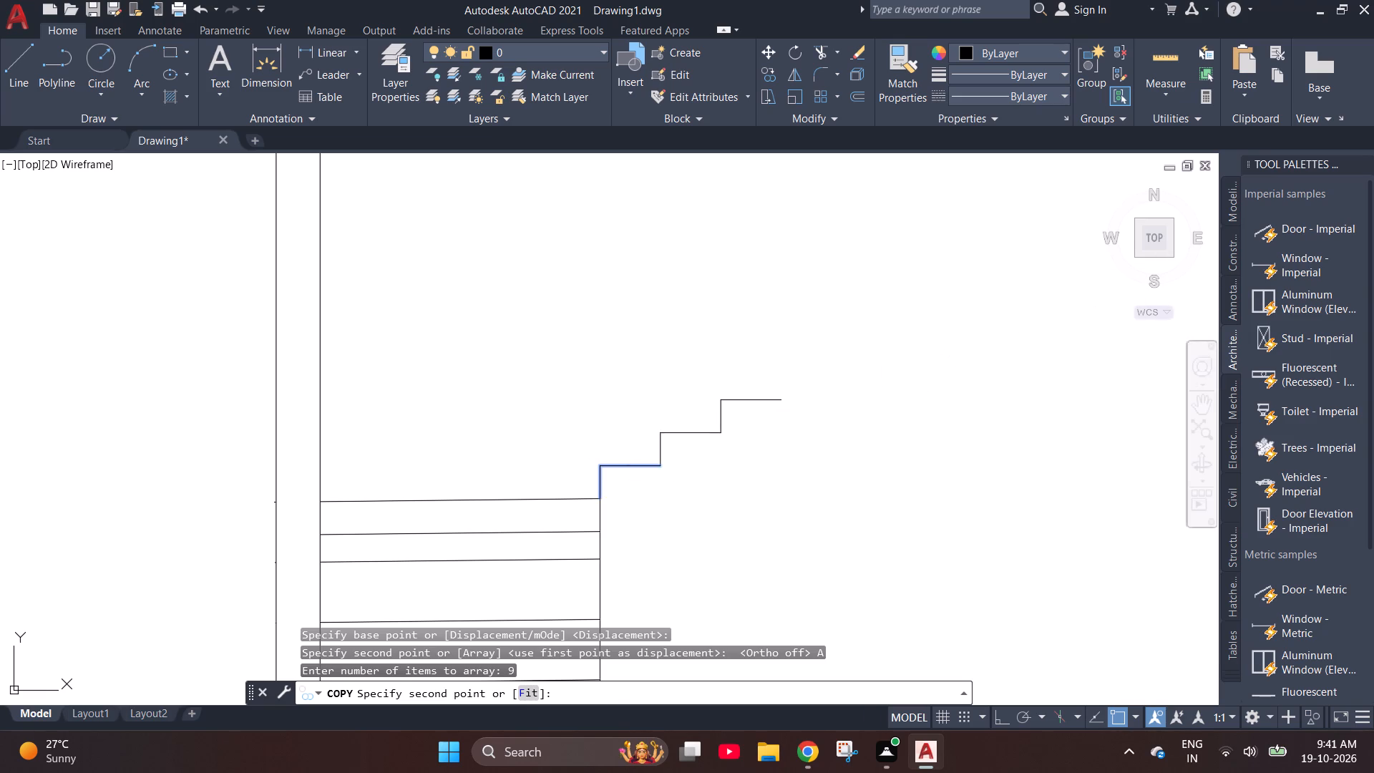
scroll(658, 470, "down", 2)
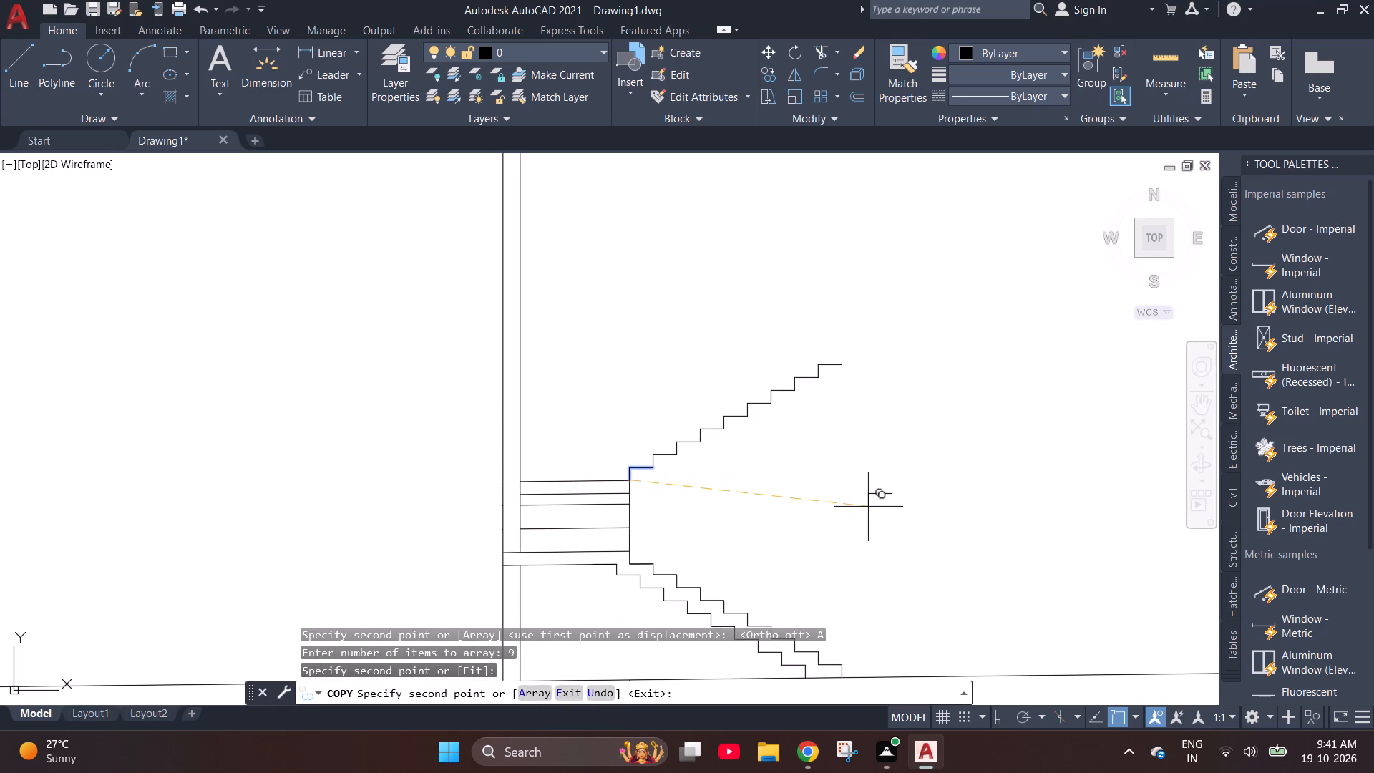
key("Escape")
Join all the arrayed riser-and-tread pieces of the upper flight into one continuous polyline.
scroll(686, 450, "up", 1)
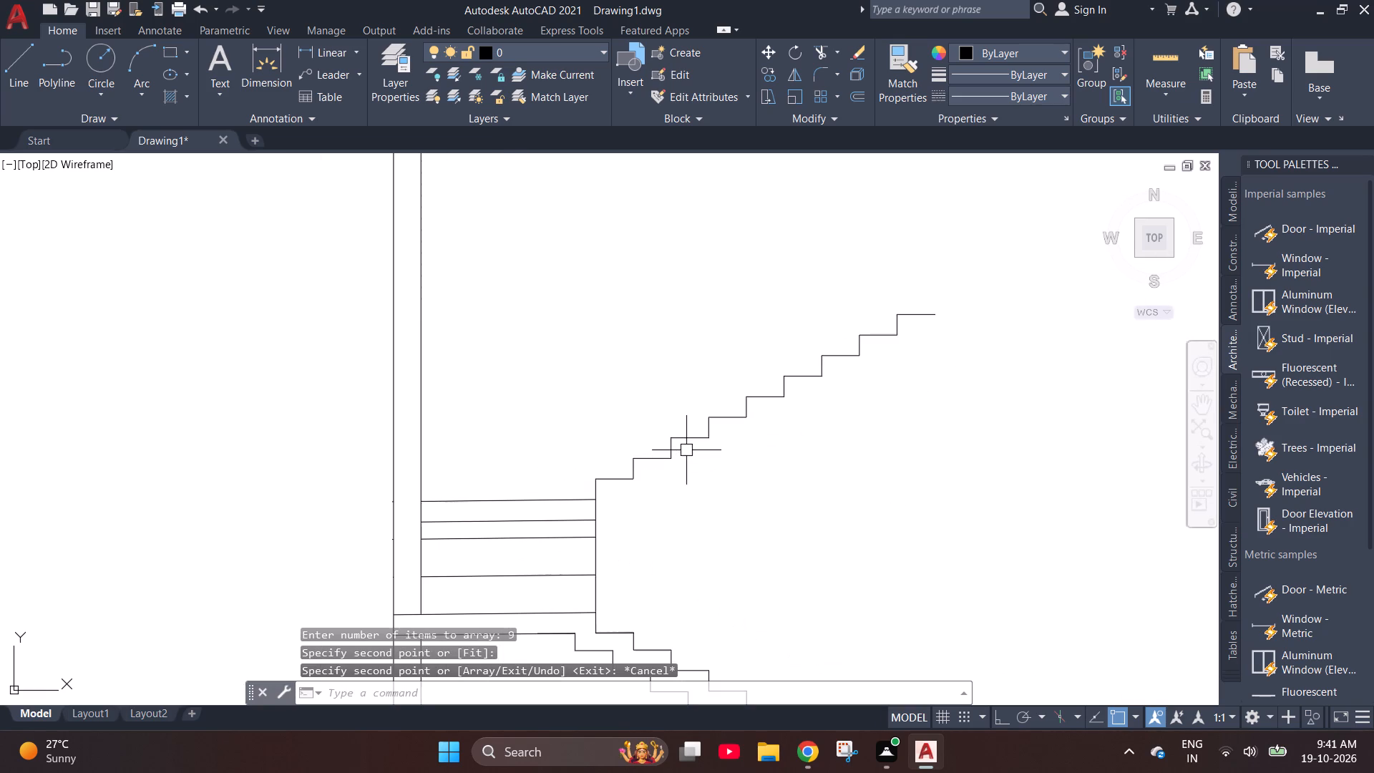
scroll(686, 450, "up", 1)
left_click(645, 468)
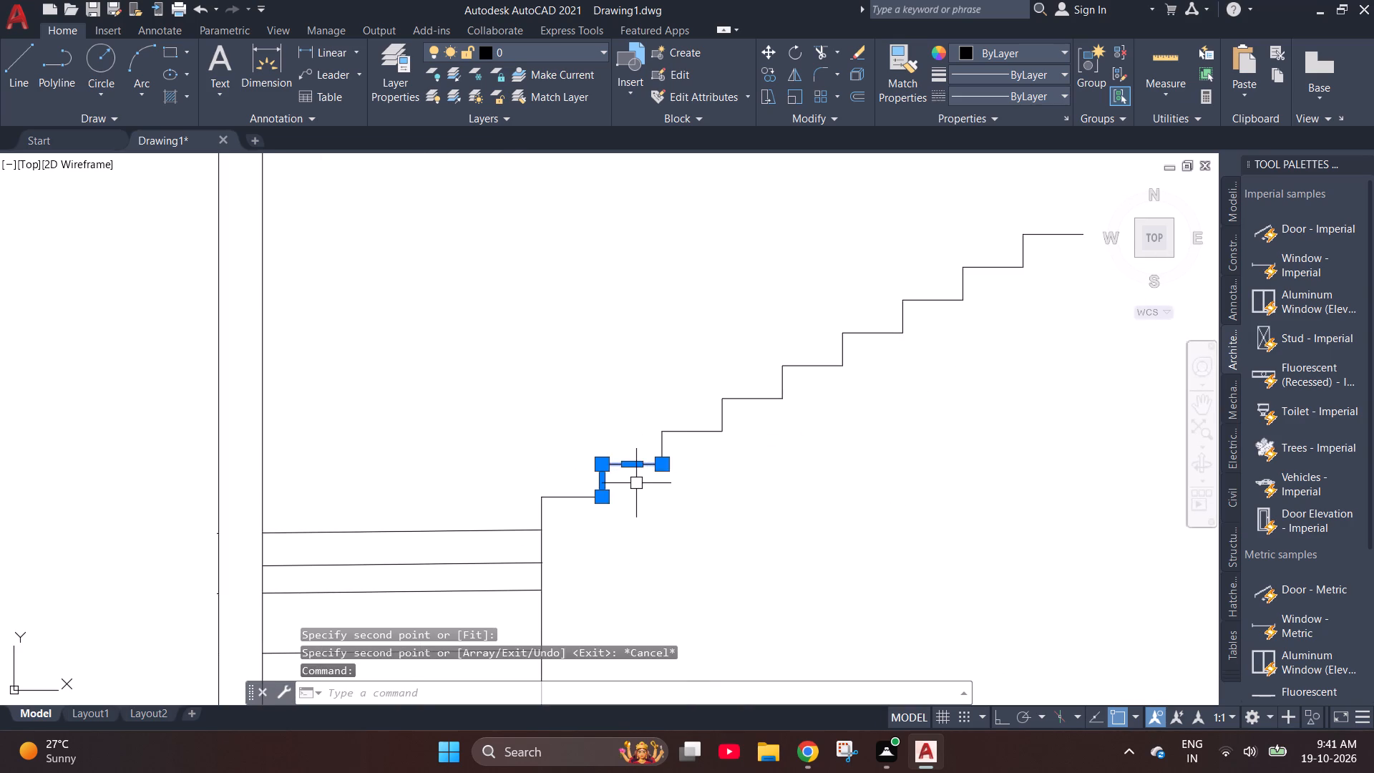
key("Escape")
scroll(642, 500, "down", 1)
left_click_drag(1034, 488, 1008, 470)
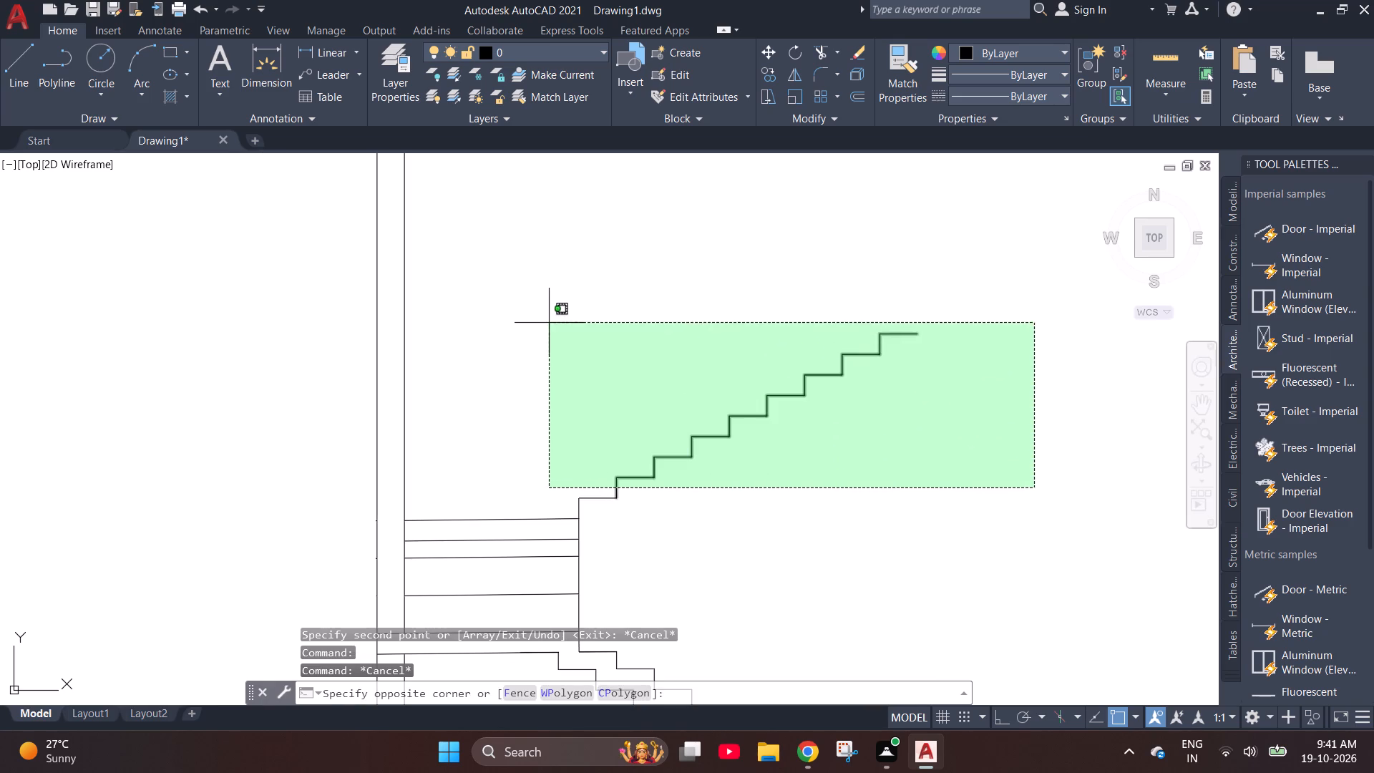
left_click(580, 315)
scroll(598, 527, "up", 2)
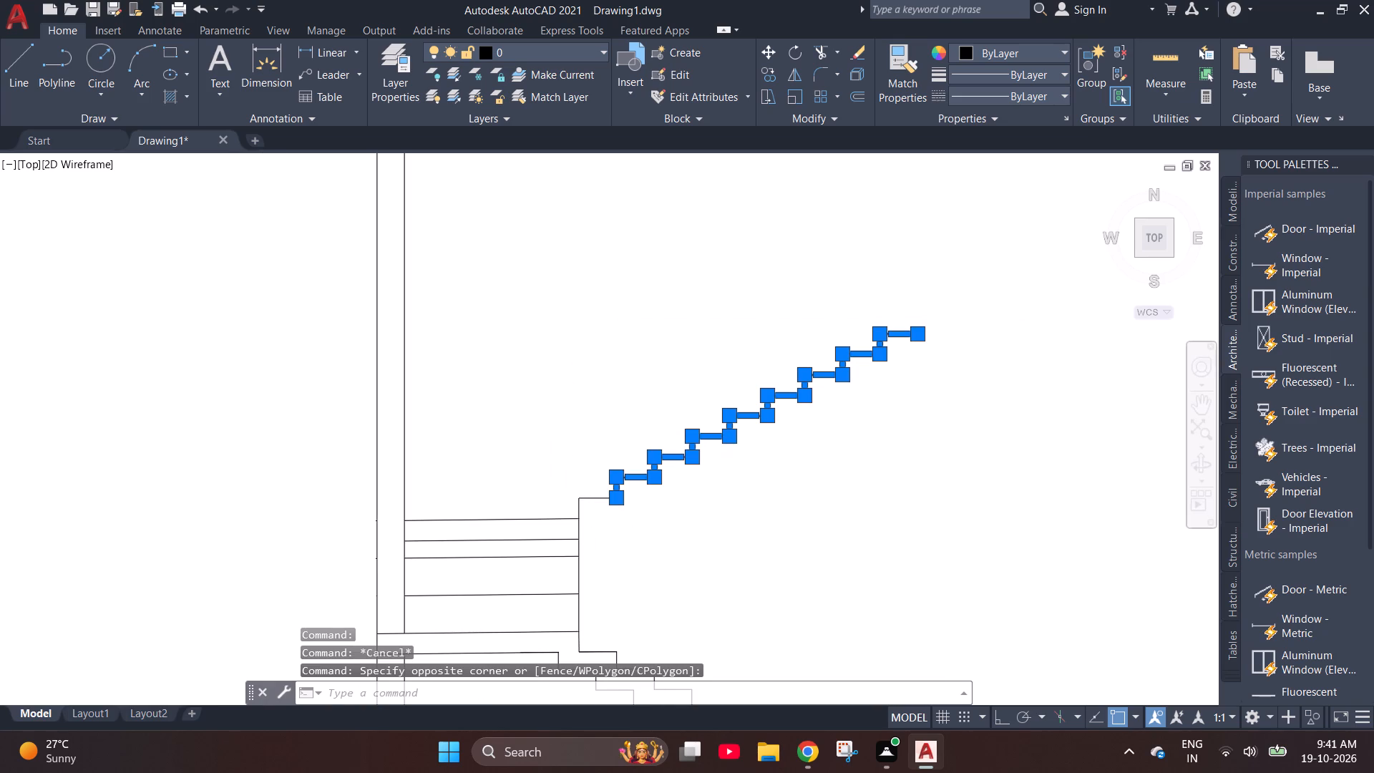
left_click_drag(600, 500, 591, 490)
left_click(530, 419)
key("j")
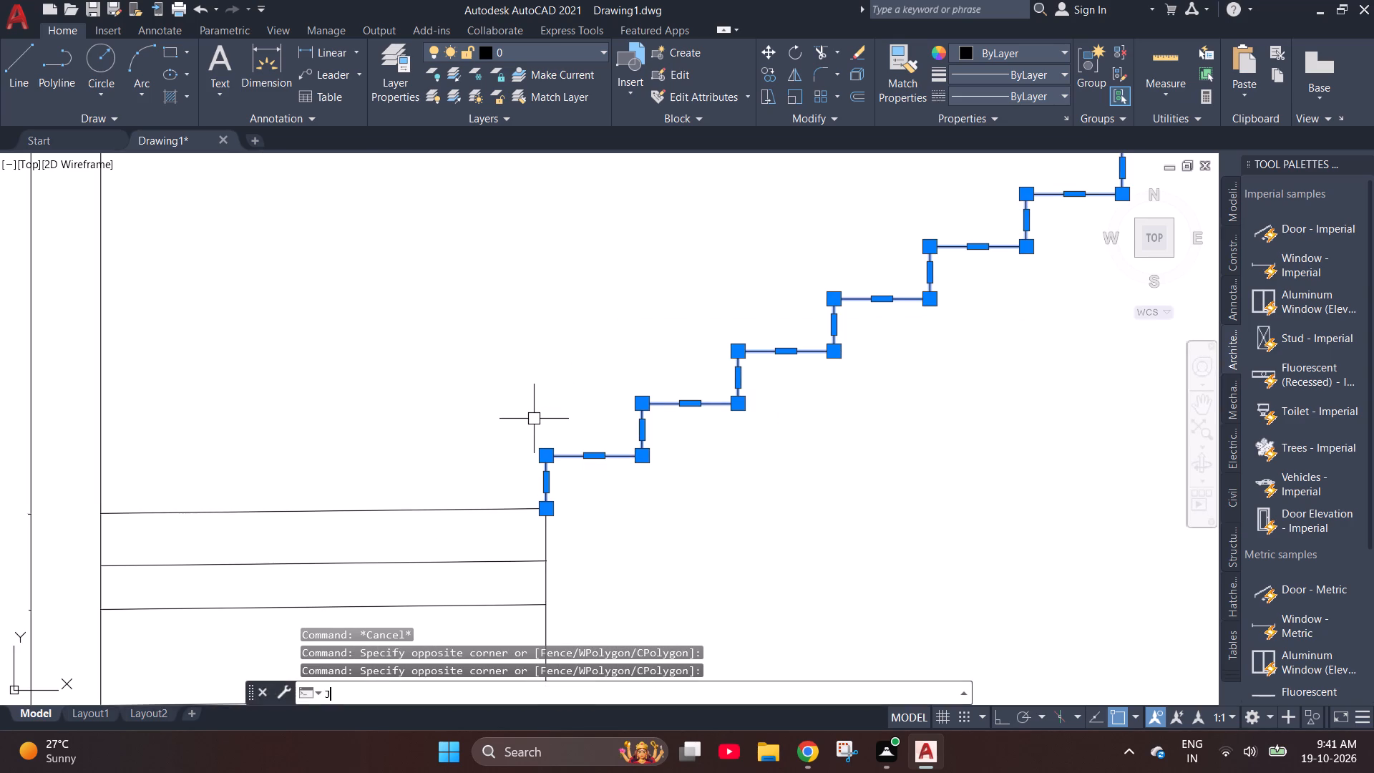
key("Return")
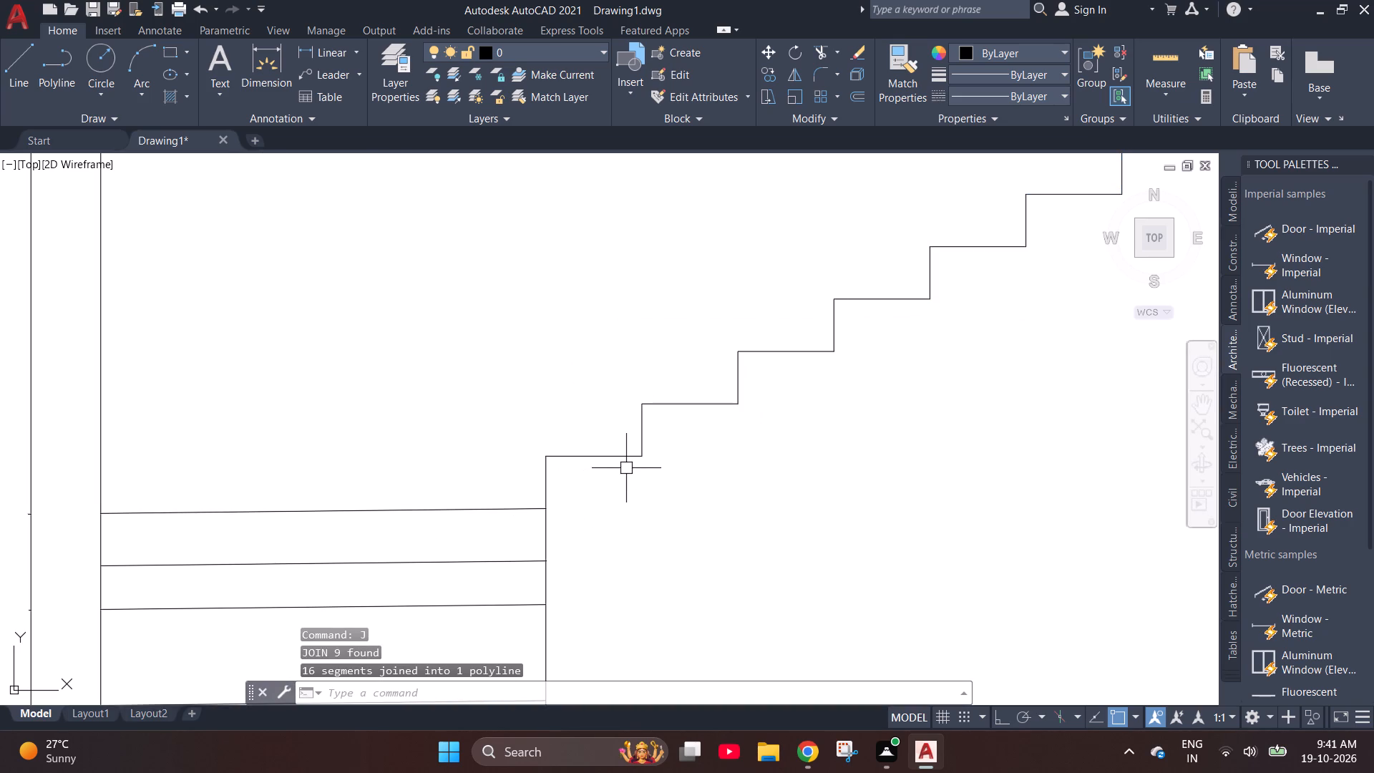
key("Escape")
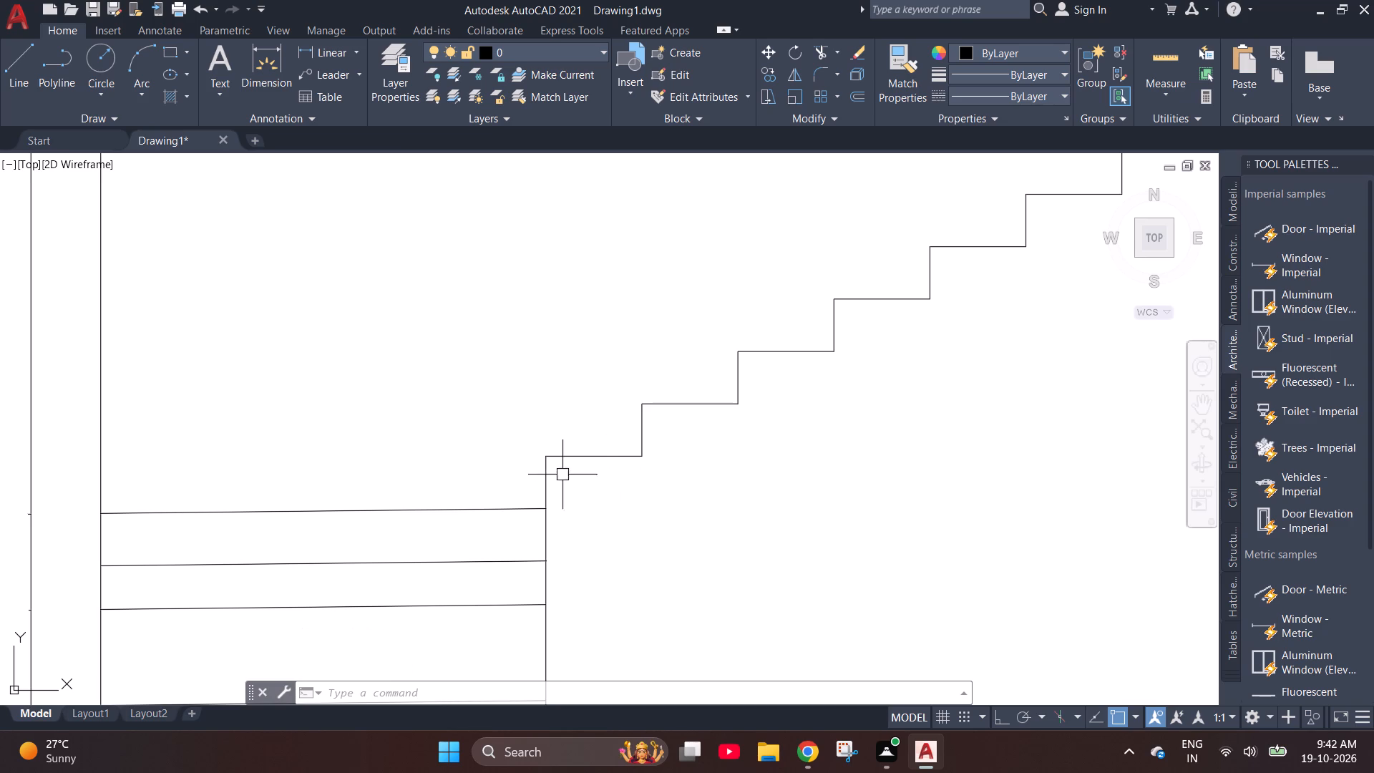
Draw a short line from the stair-side end of the 6" offset line outward beneath the upper flight.
scroll(553, 470, "down", 2)
scroll(519, 668, "up", 2)
scroll(439, 623, "down", 1)
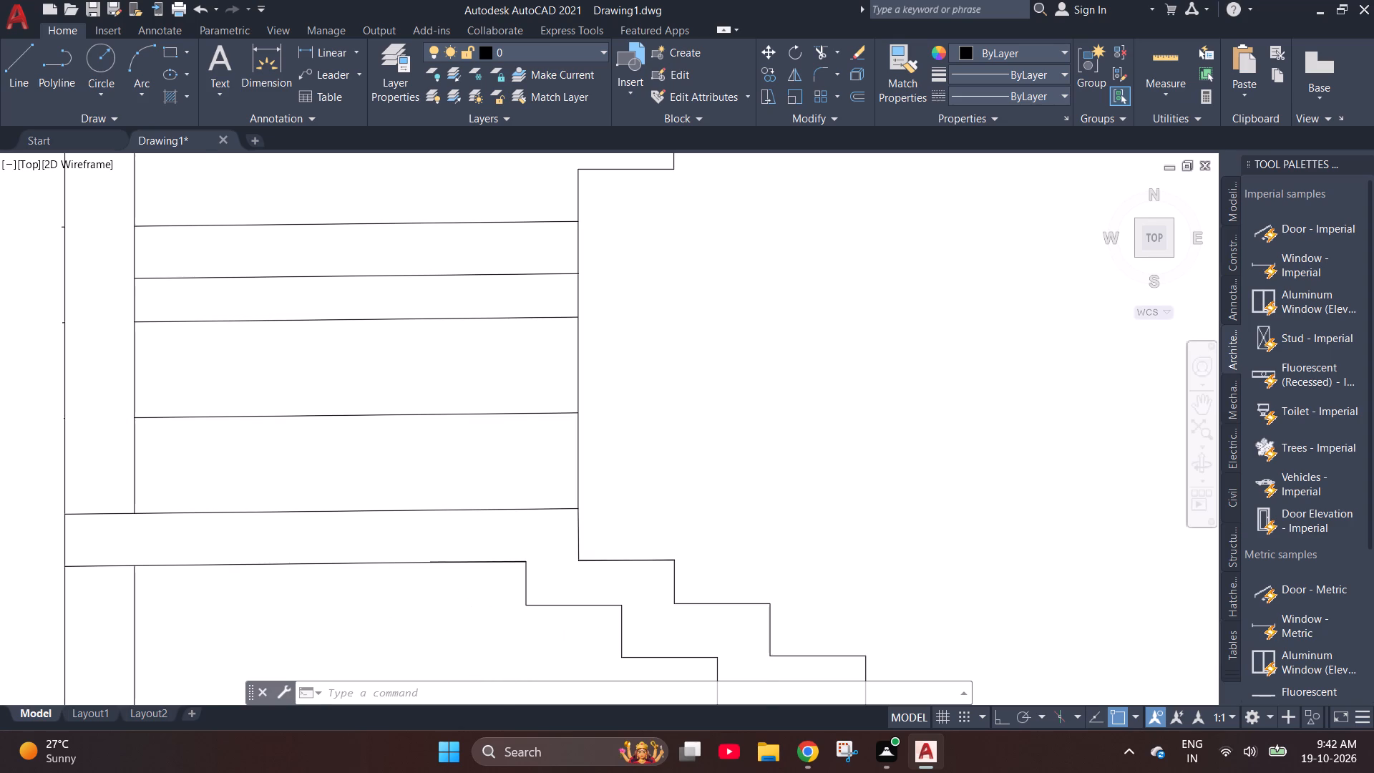
scroll(438, 623, "down", 1)
scroll(479, 636, "up", 2)
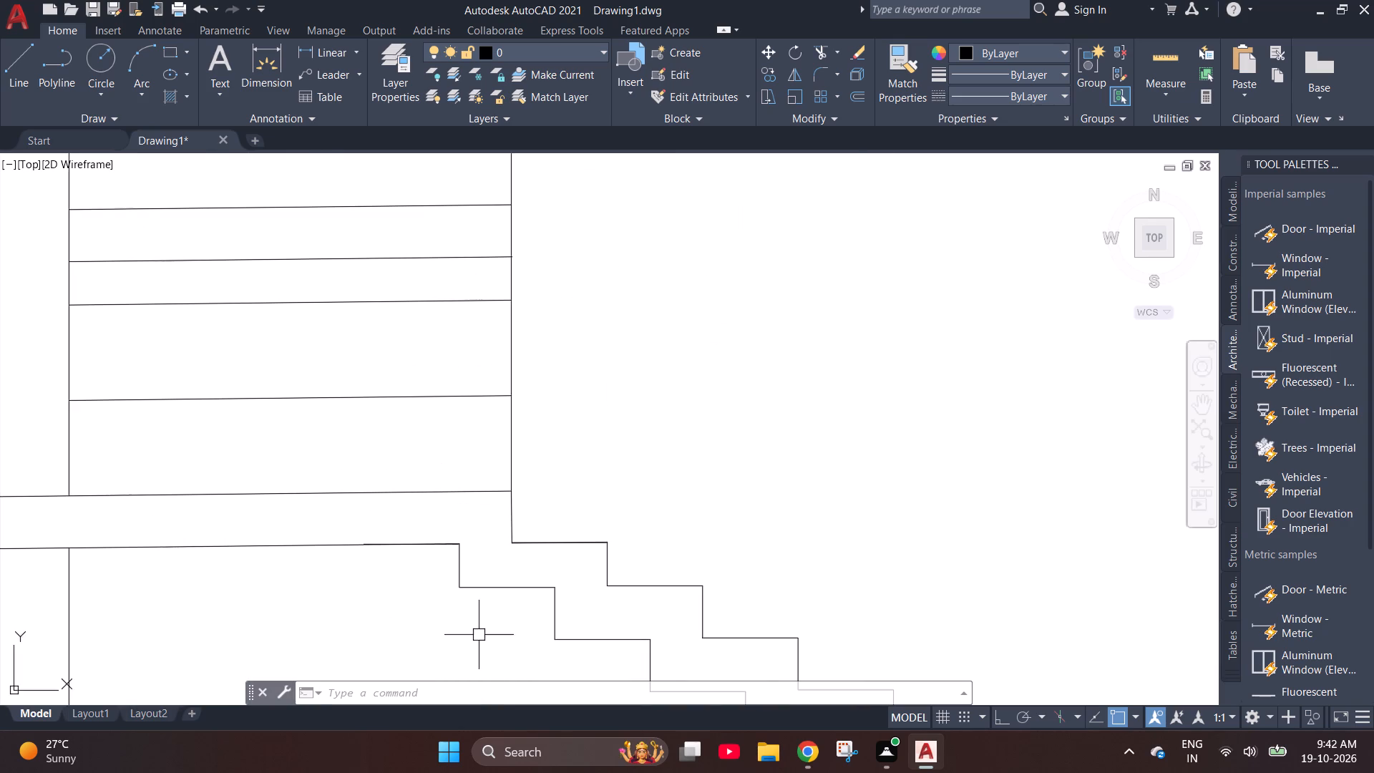
scroll(476, 634, "down", 1)
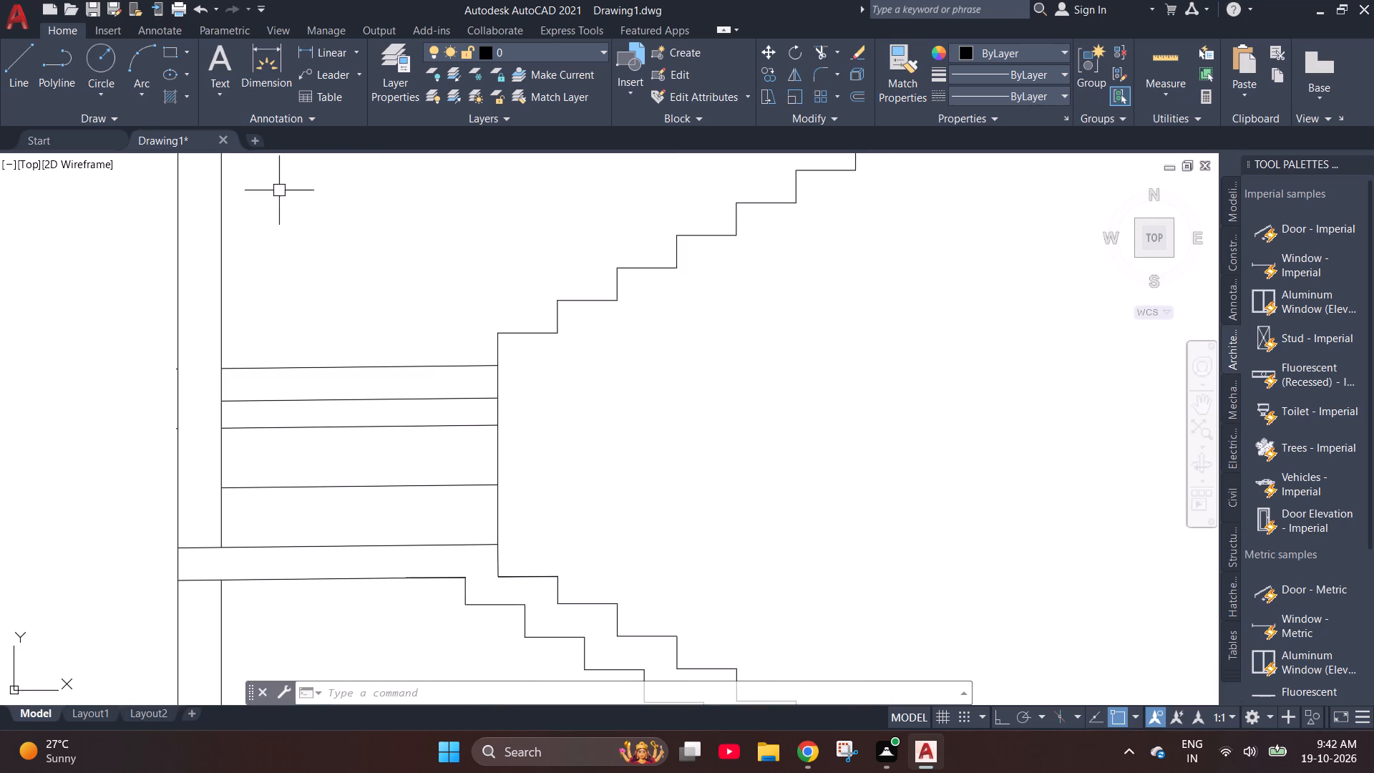
key("l")
key("space")
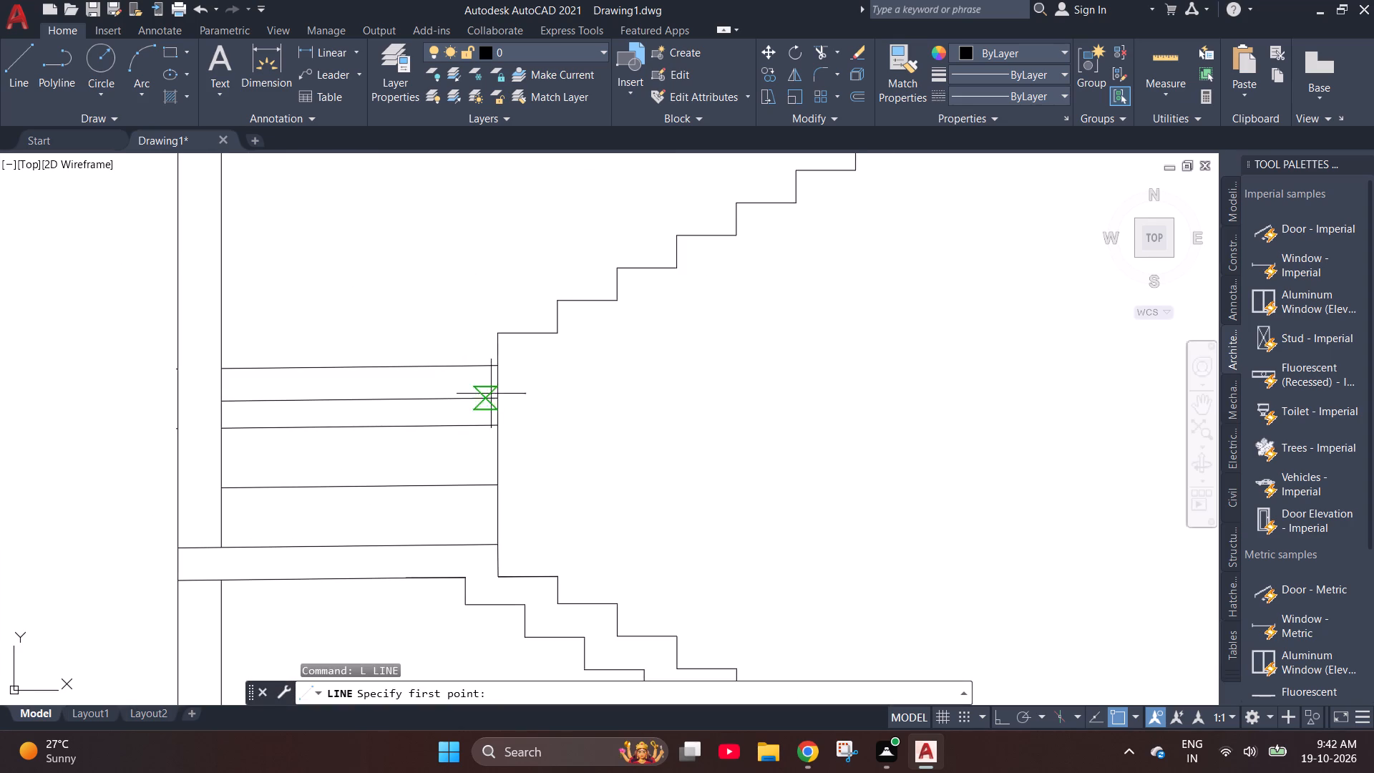
left_click(501, 401)
left_click(593, 400)
key("Escape")
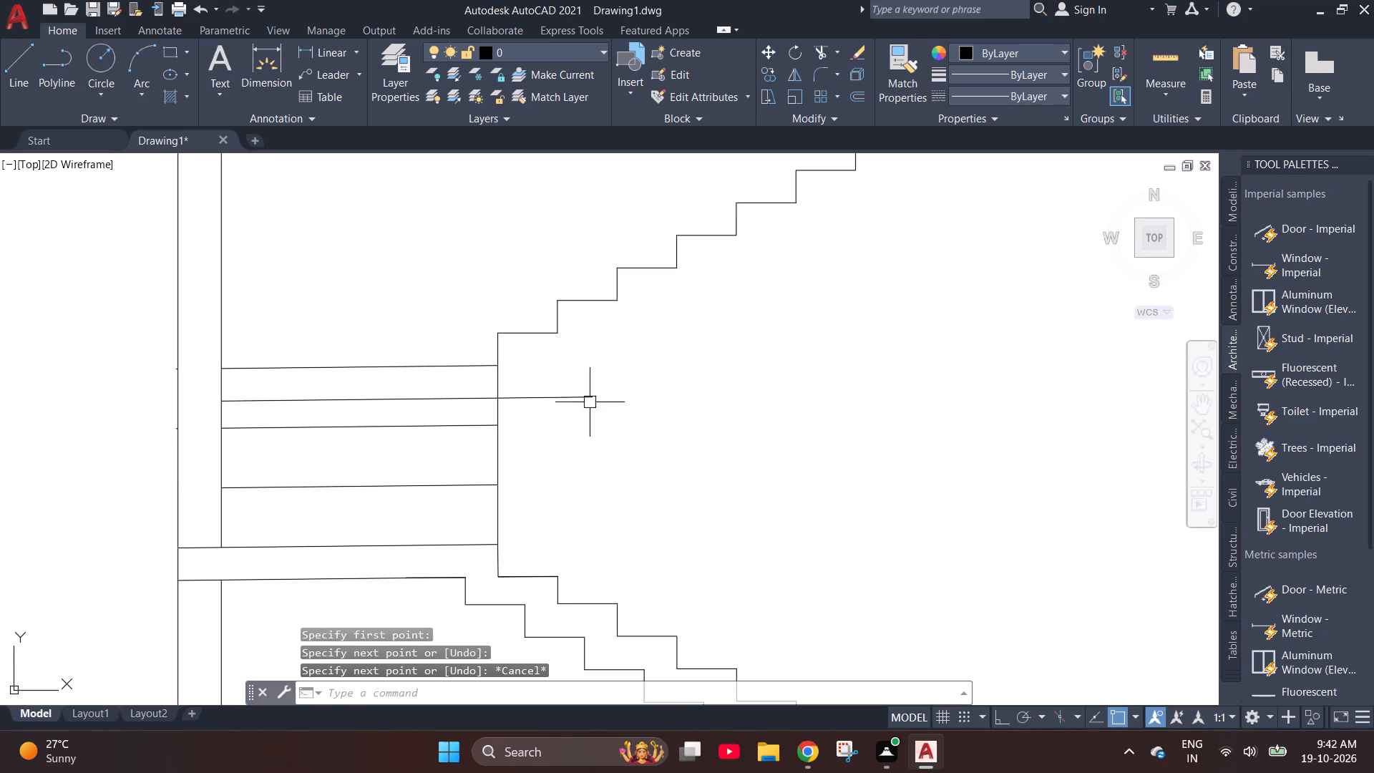
Erase the 6" offset line running between the wall and the stair edge, just below the upper flight's base.
left_click(458, 397)
key("Delete")
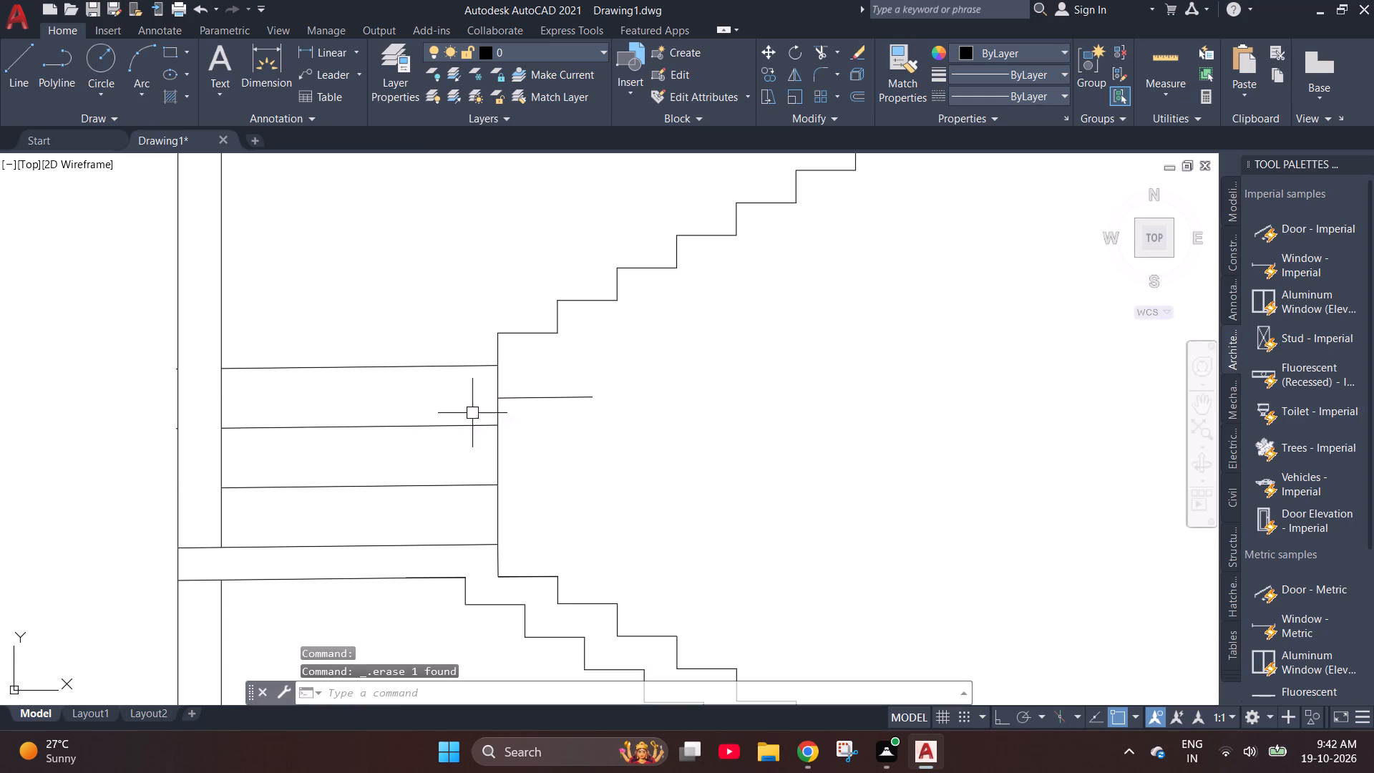
key("Escape")
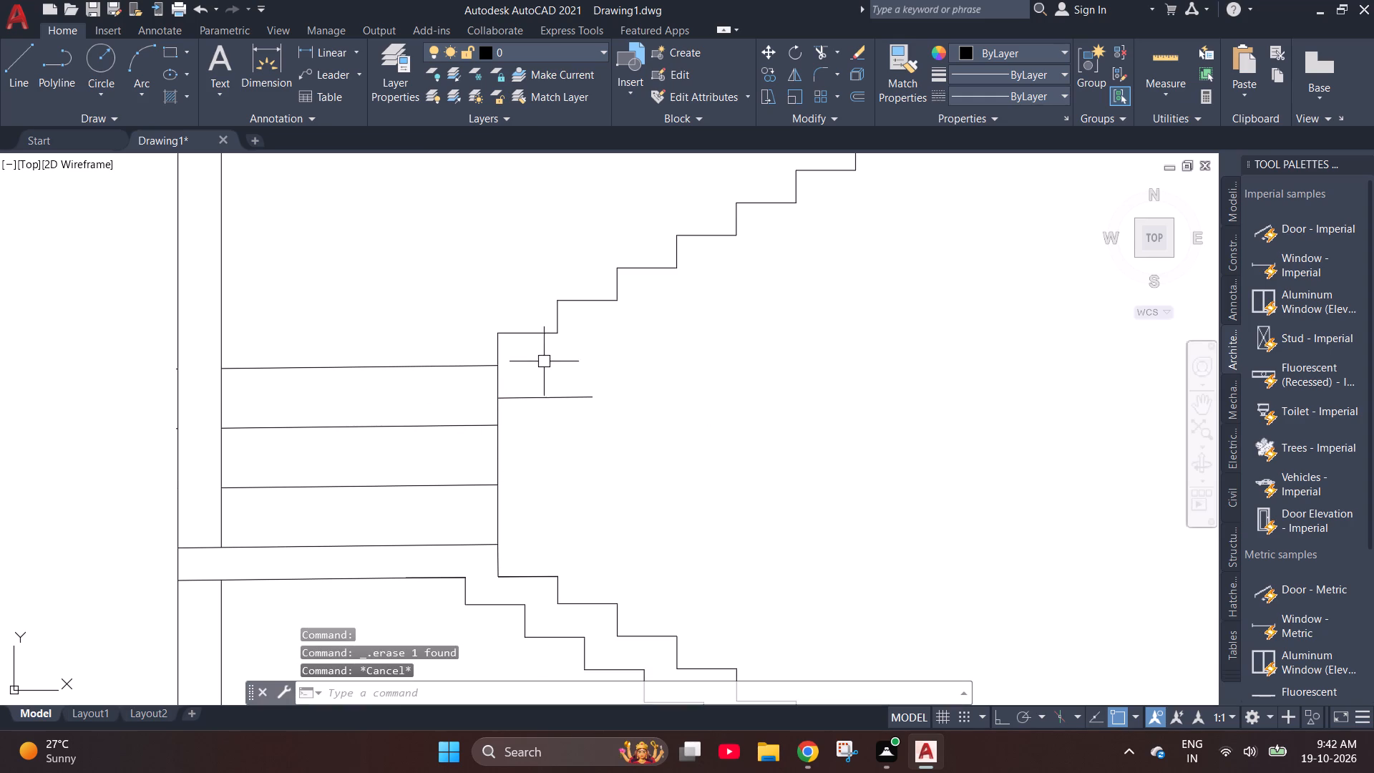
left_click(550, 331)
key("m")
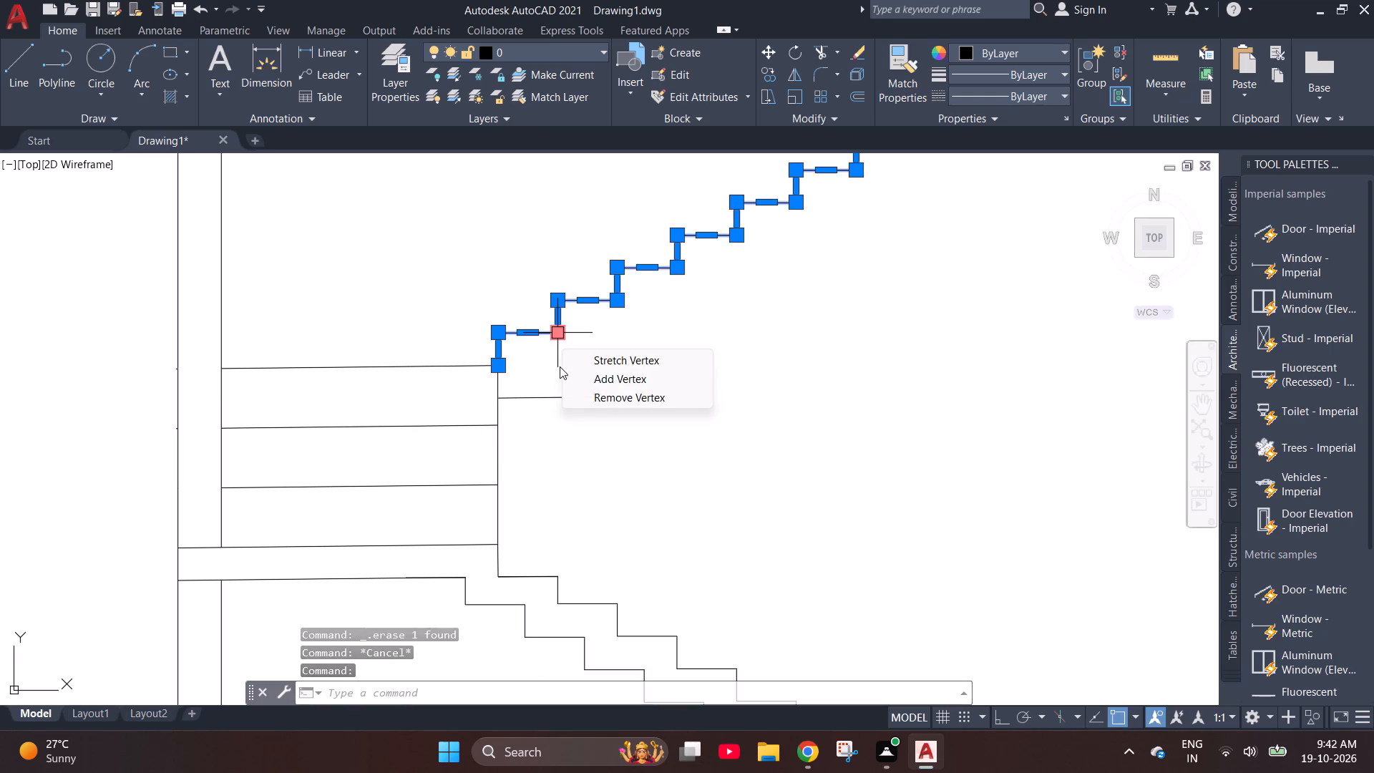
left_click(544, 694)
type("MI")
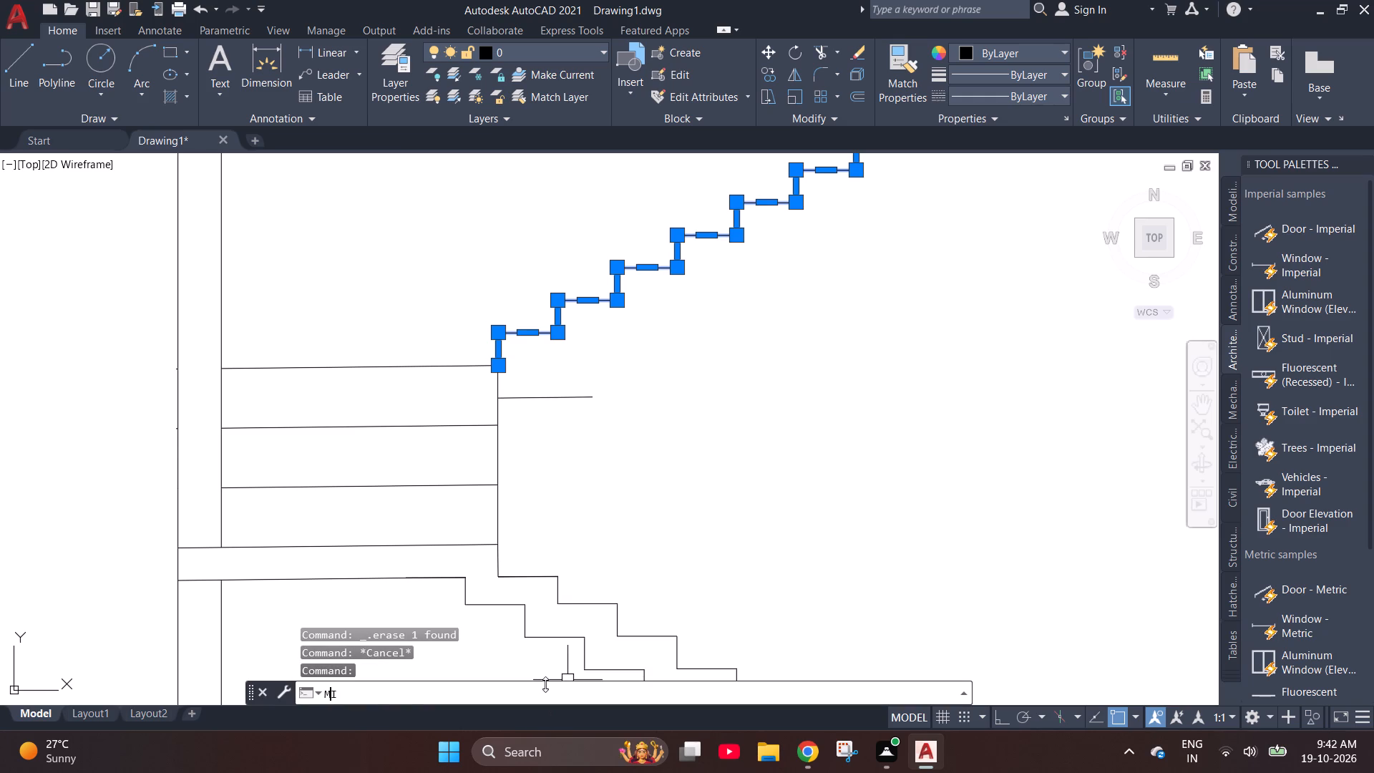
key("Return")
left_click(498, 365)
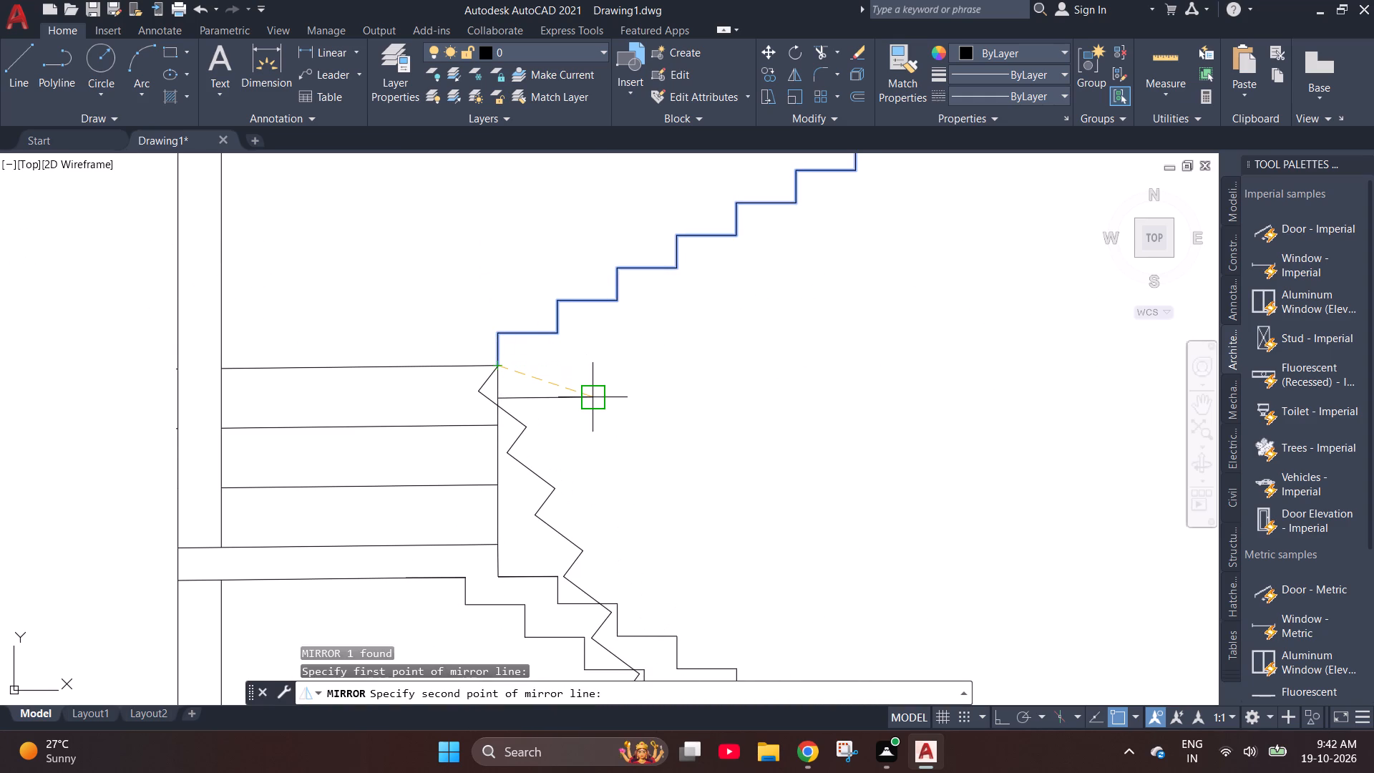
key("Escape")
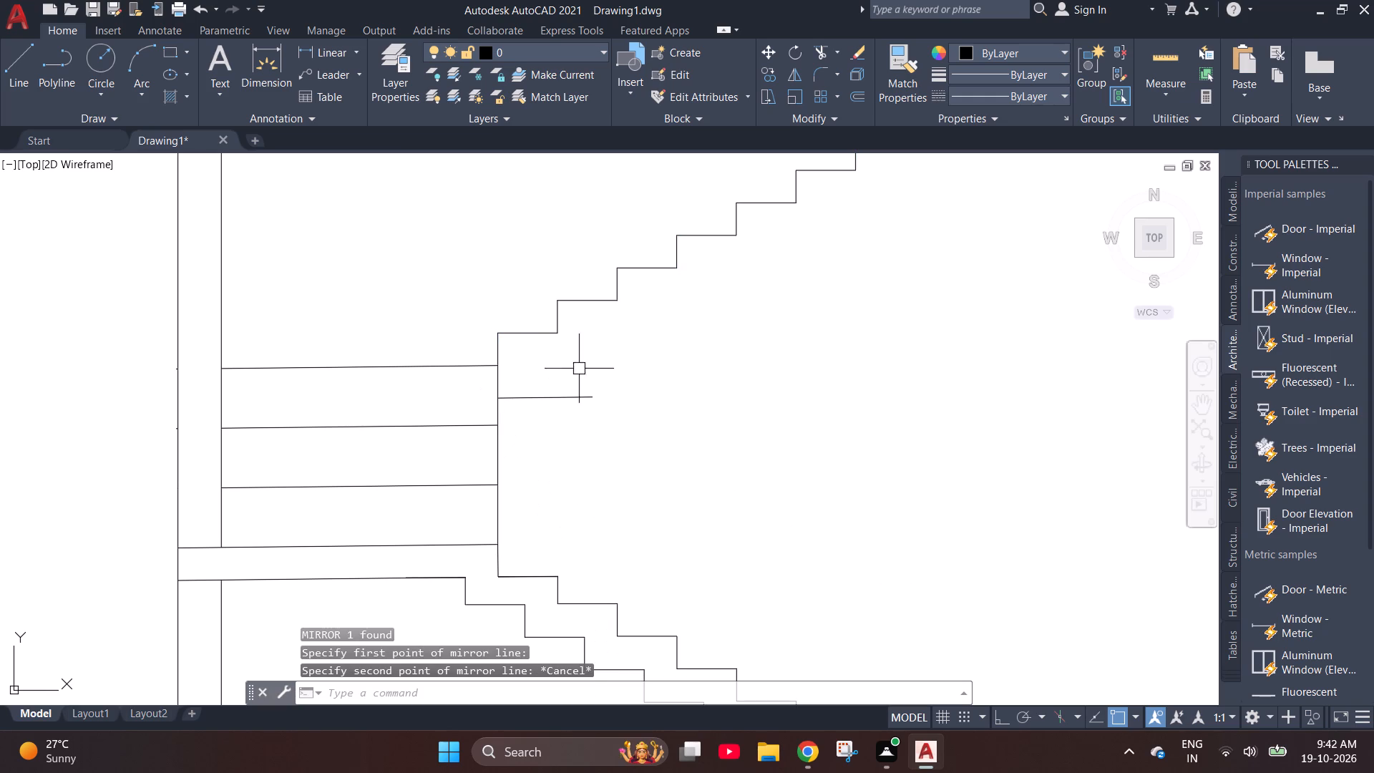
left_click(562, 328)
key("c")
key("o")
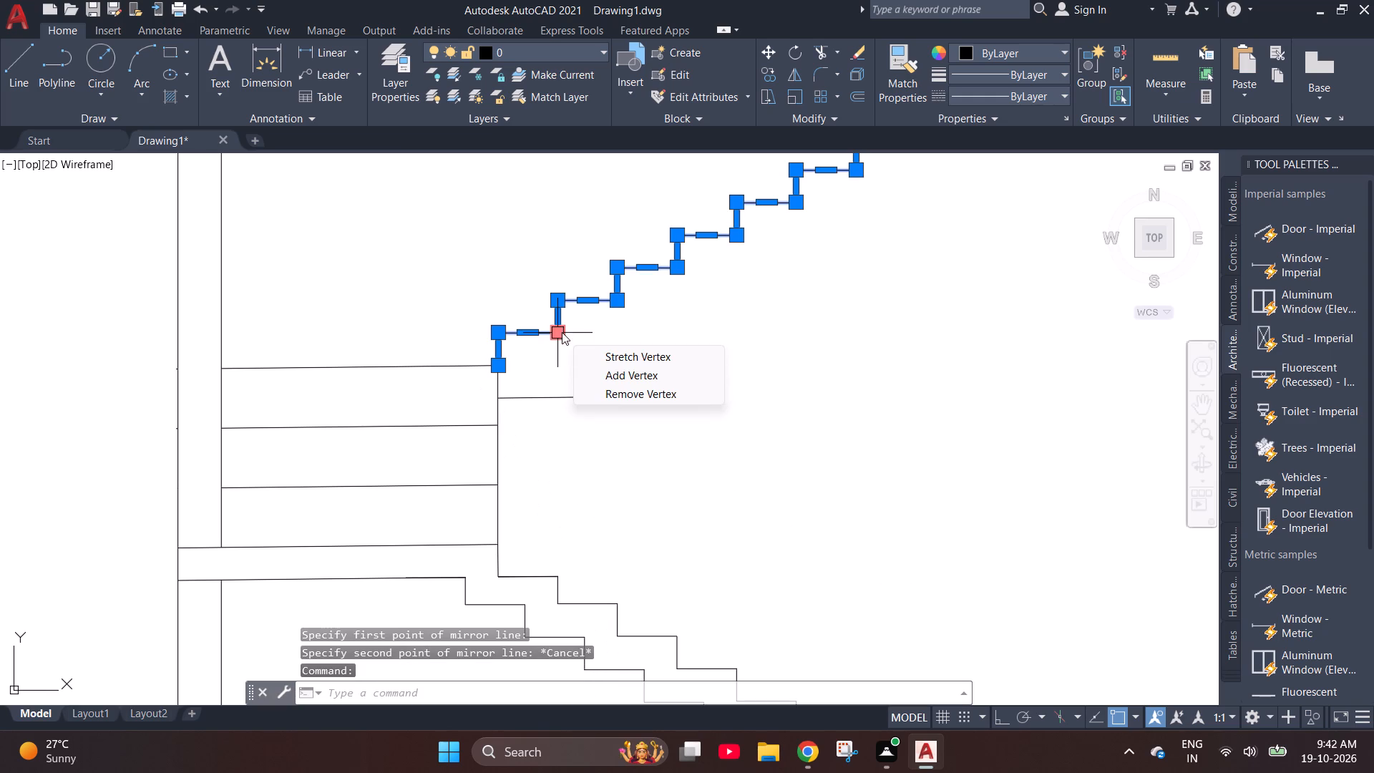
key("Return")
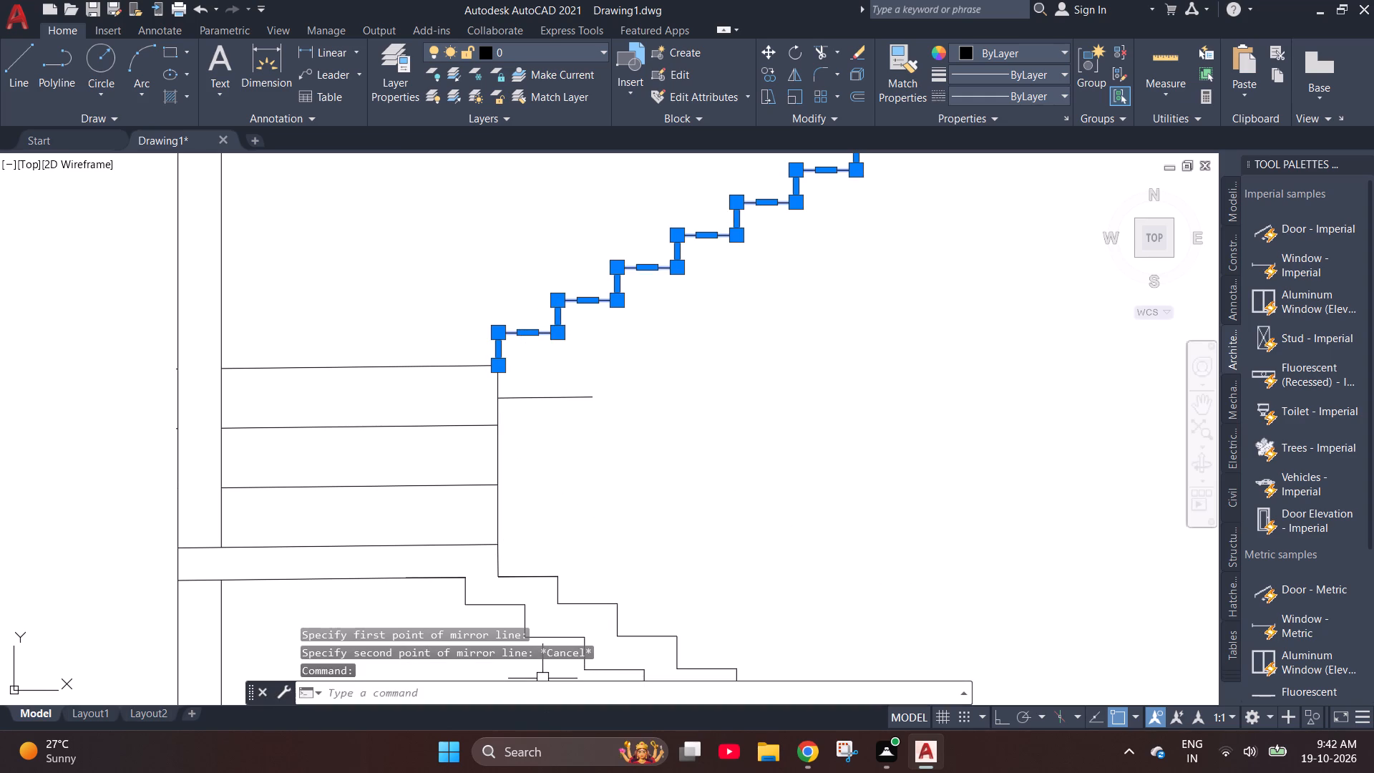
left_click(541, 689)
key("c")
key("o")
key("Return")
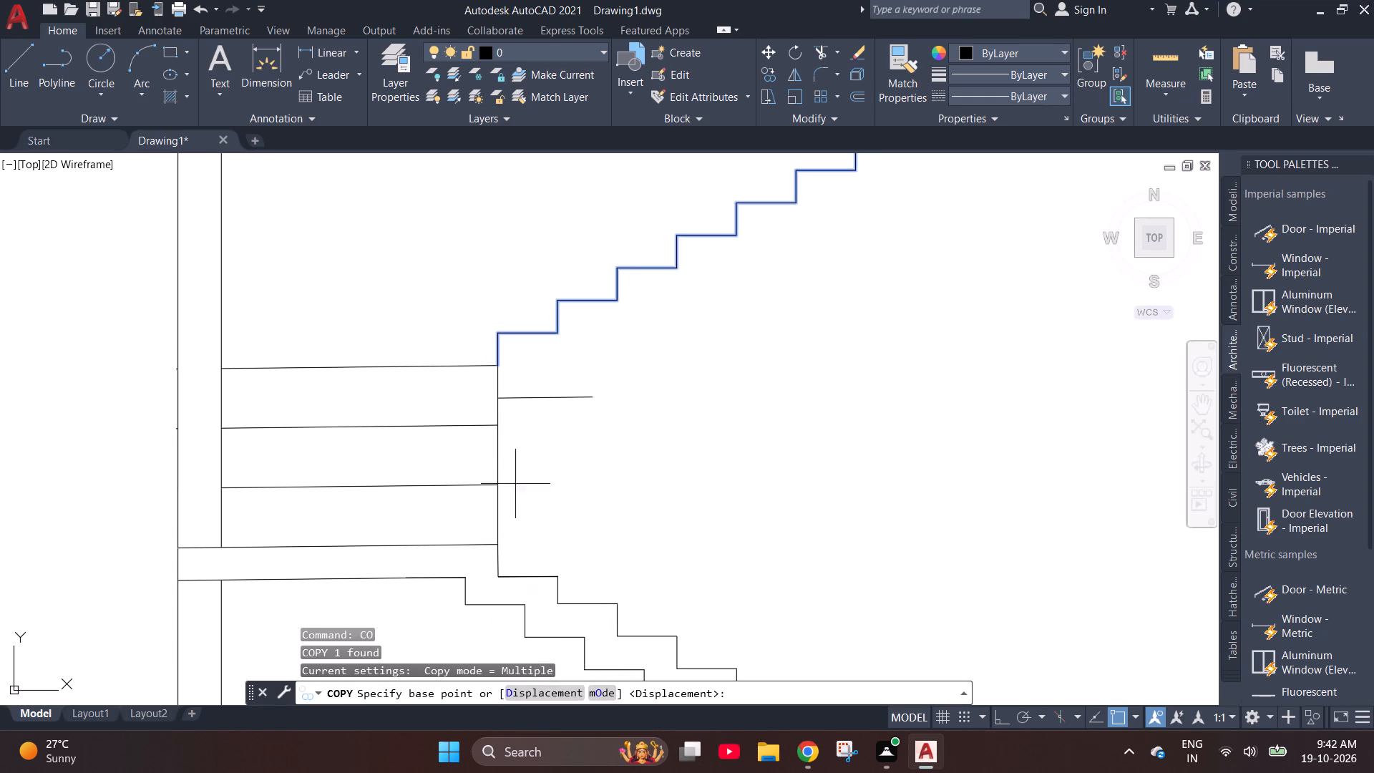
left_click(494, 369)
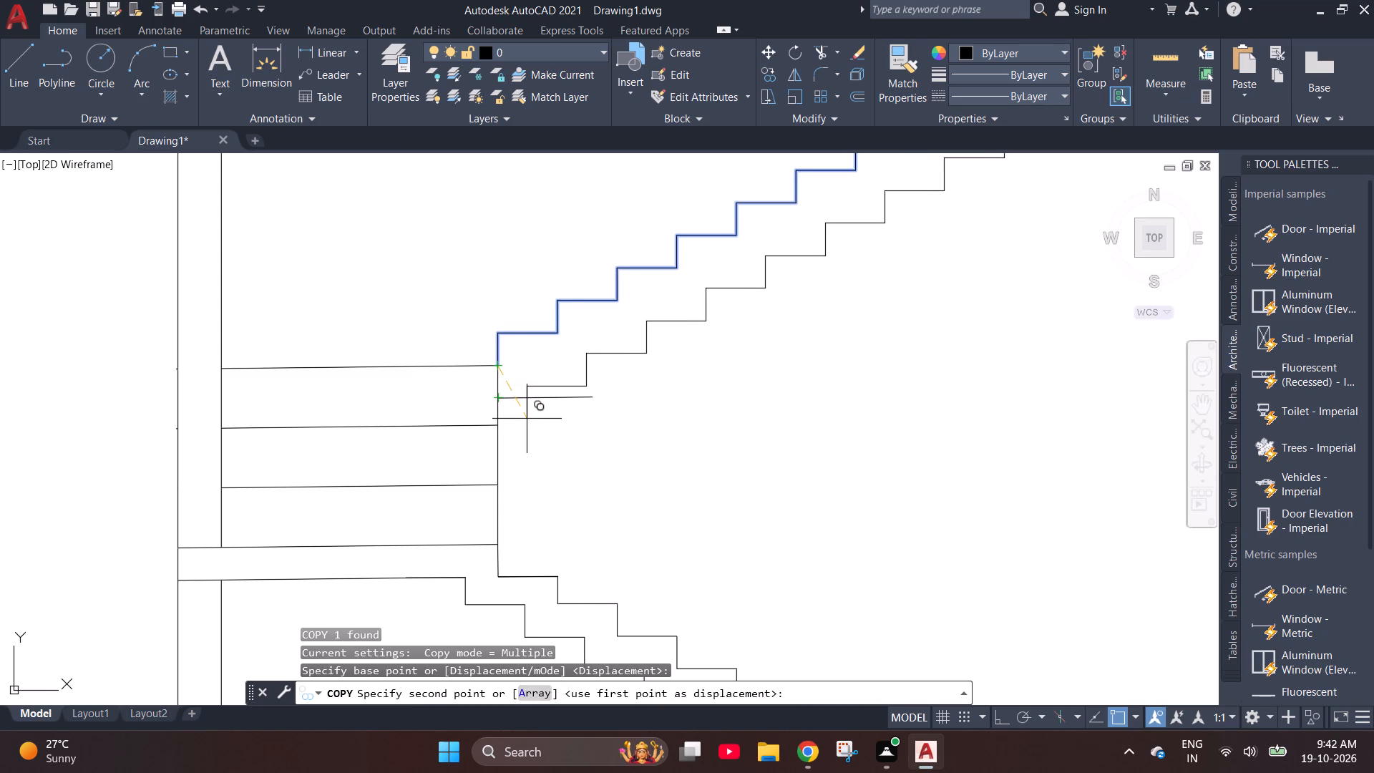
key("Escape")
Offset the vertical stair edge line below the upper flight by 6" toward the flight side.
type("O")
key("space")
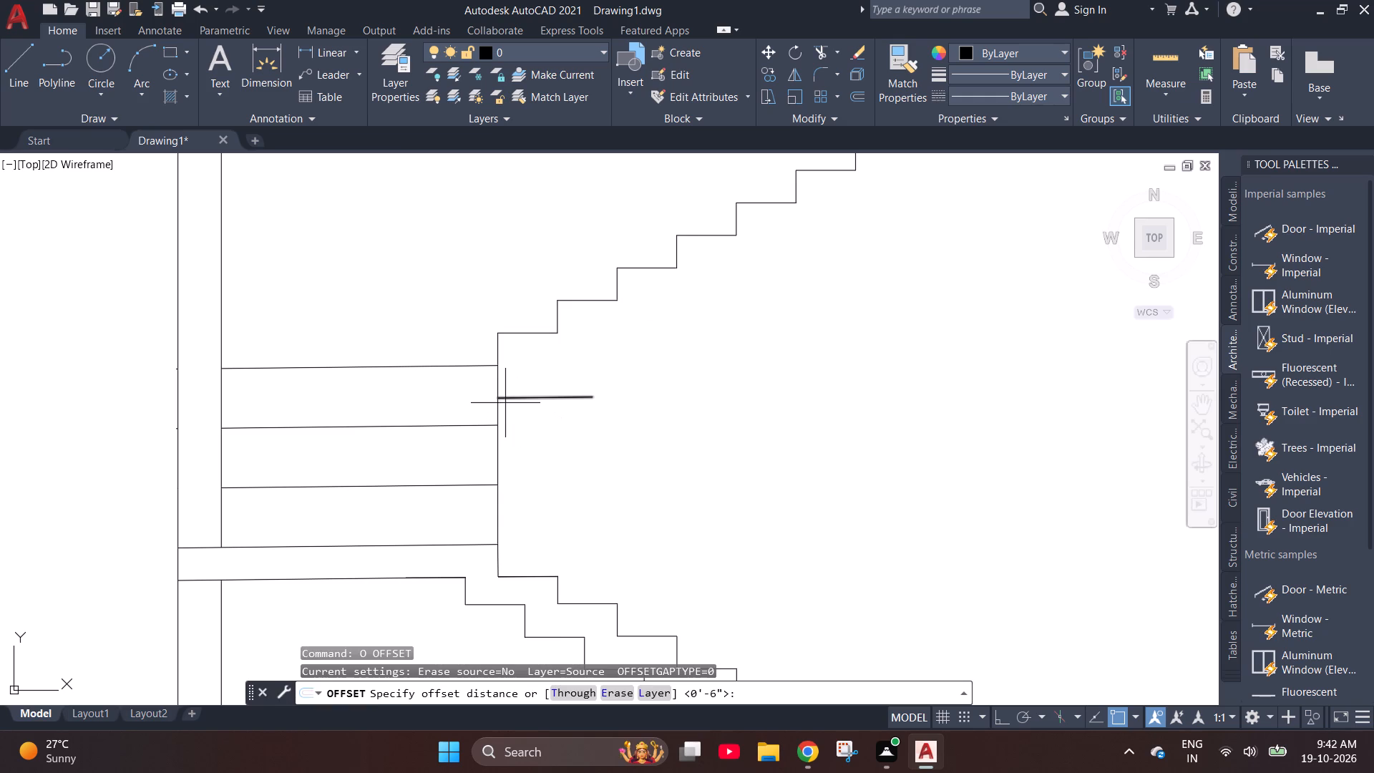
type("6\"")
key("Return")
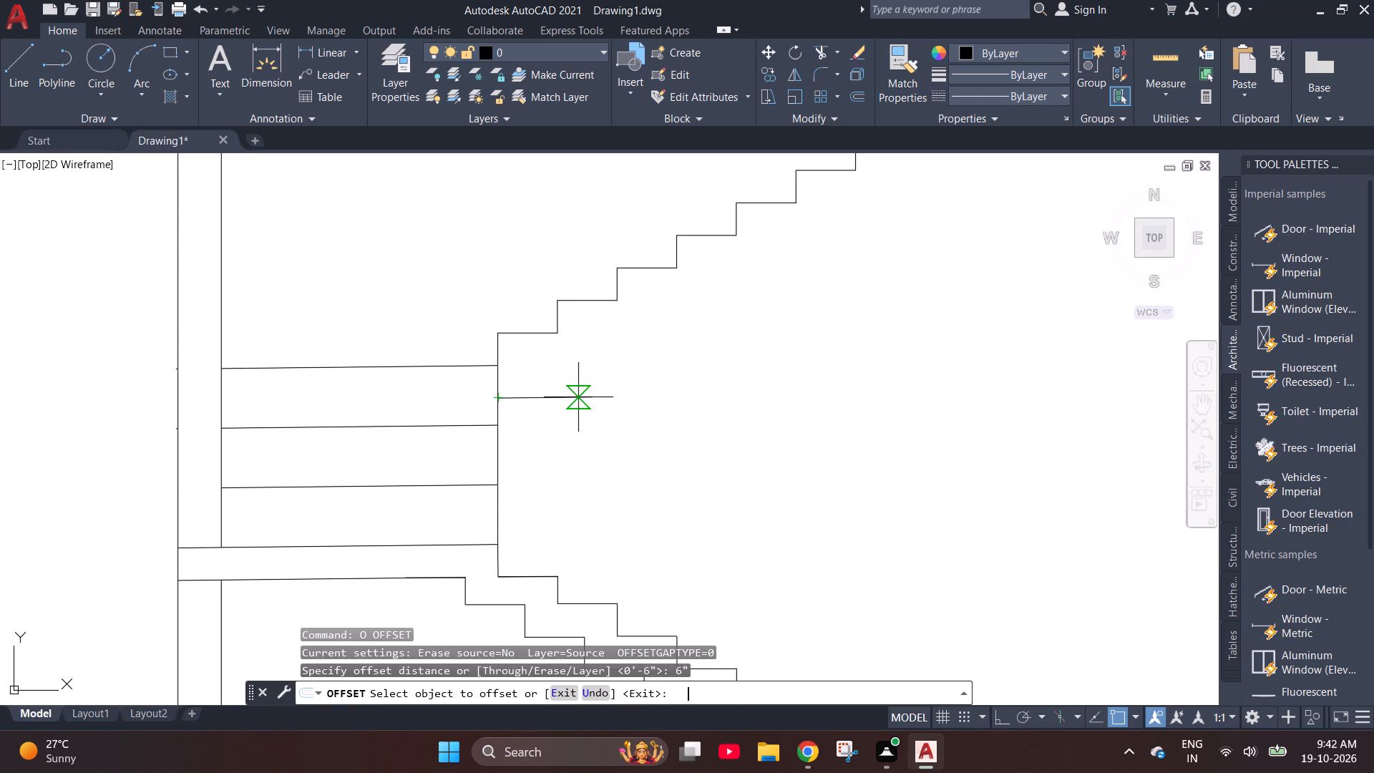
left_click(496, 388)
left_click(565, 382)
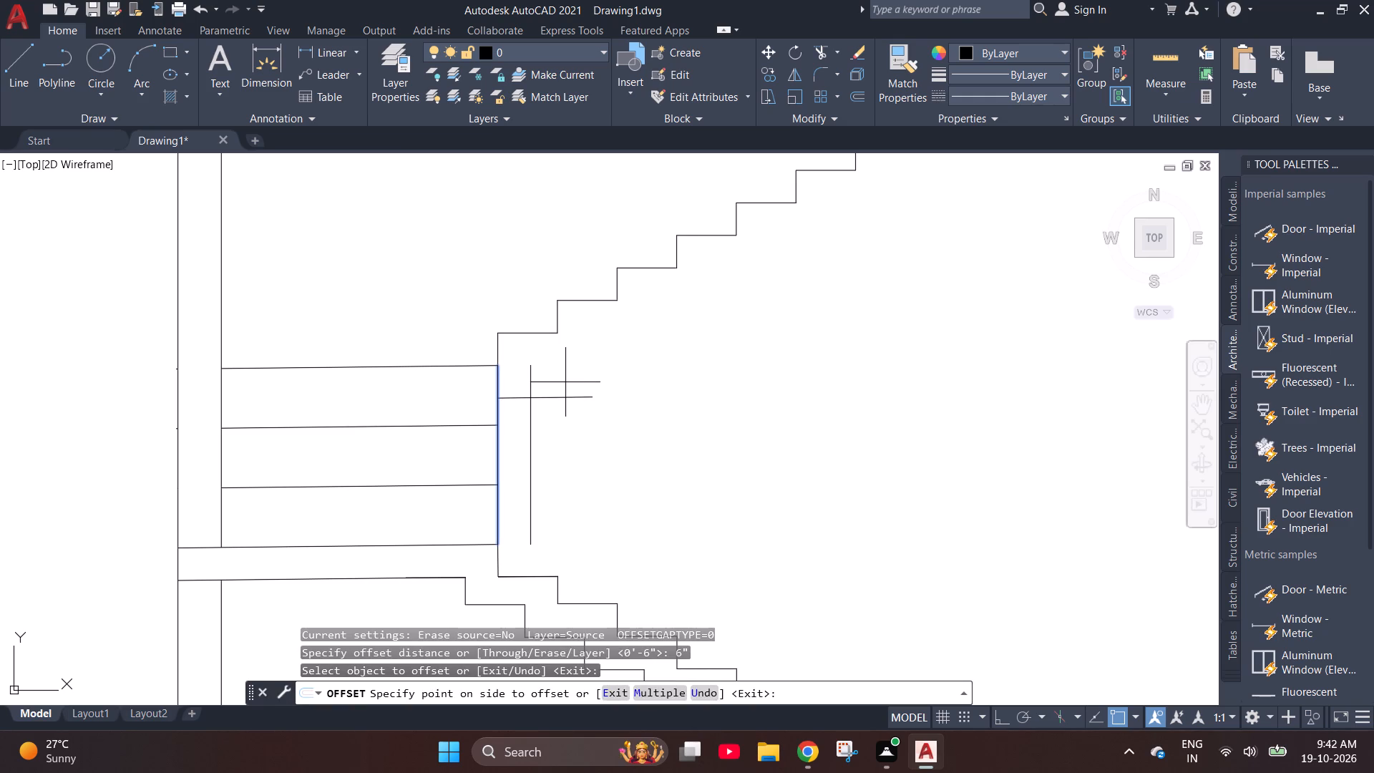
key("Escape")
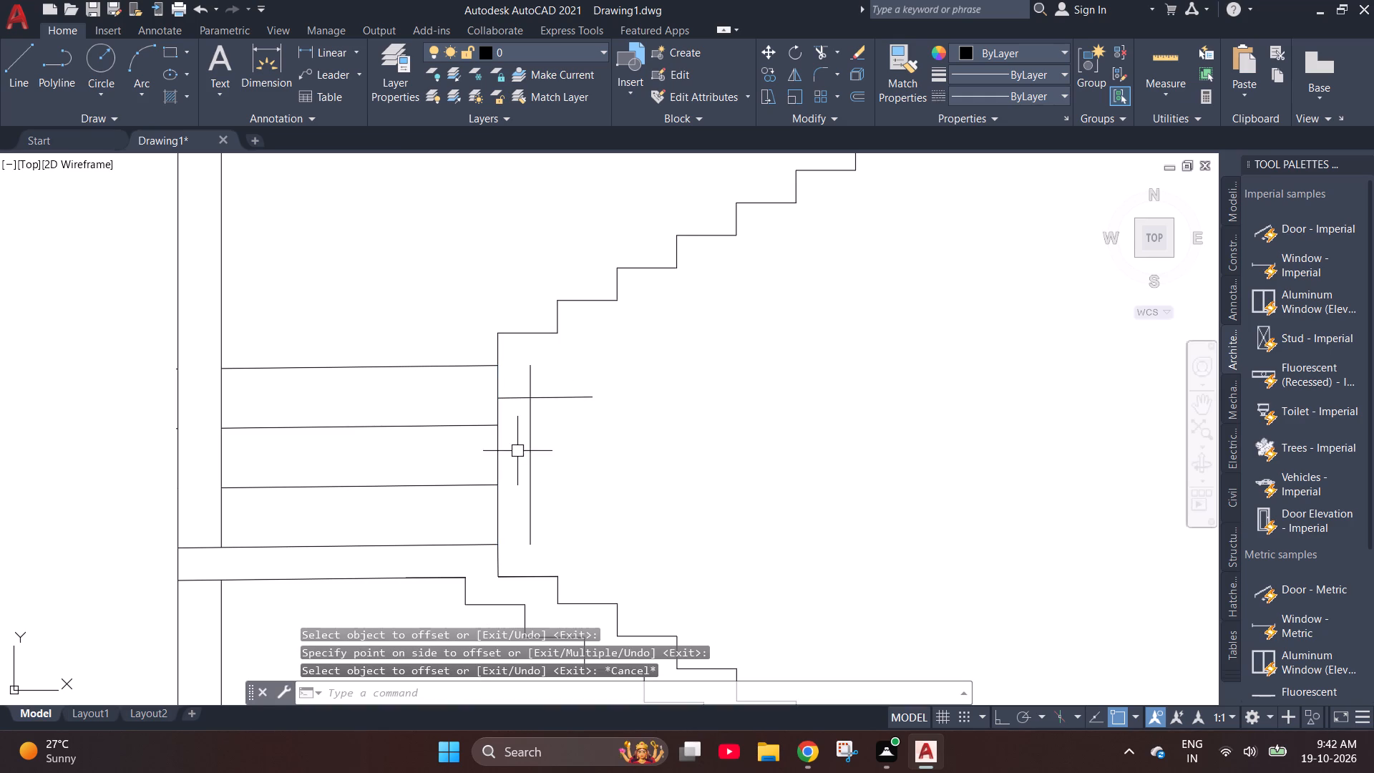
Trim away the part of the 6" vertical offset line that lies below the short horizontal line.
key("t")
type("R")
key("space")
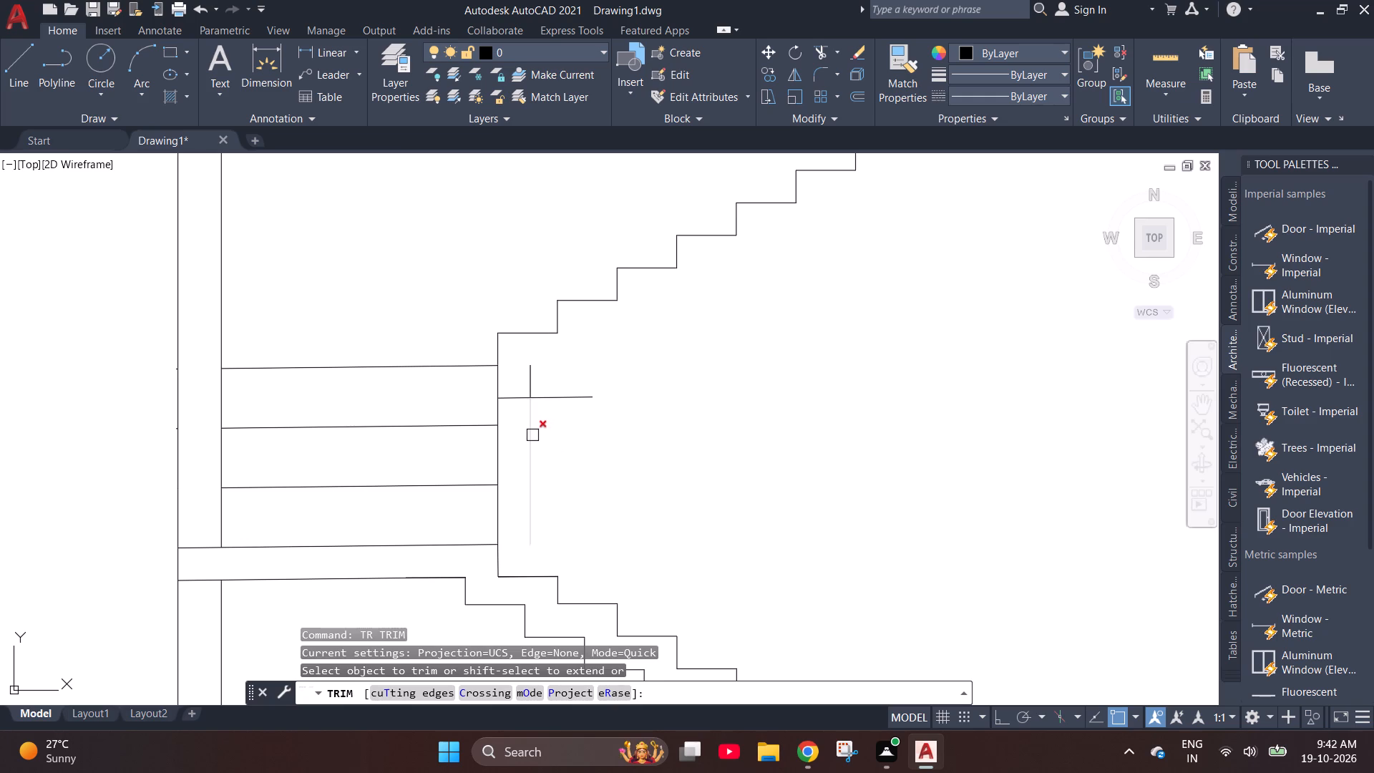
left_click(532, 435)
key("Escape")
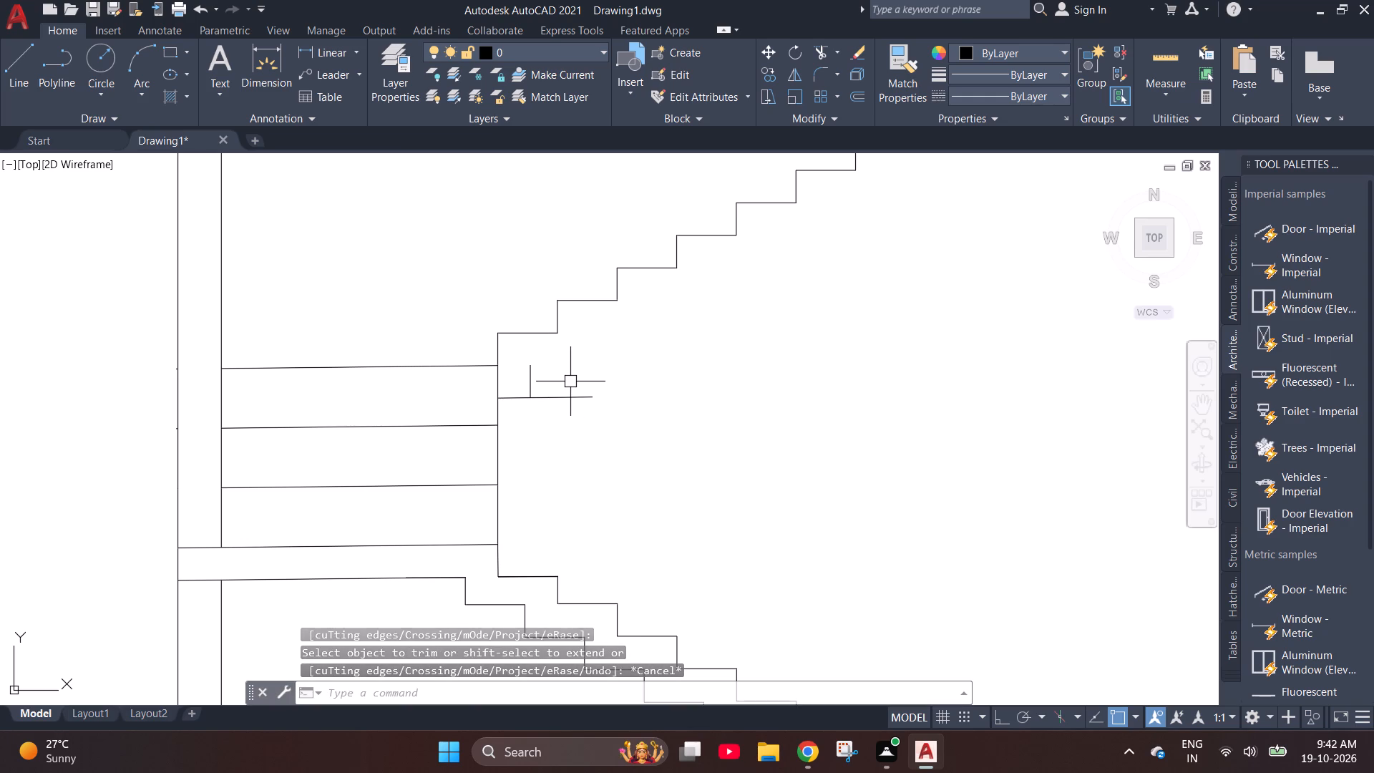
key("ctrl+v")
key("Escape")
Copy the upper flight polyline from its bottom riser end to where the vertical offset line meets the short horizontal line.
left_click(539, 331)
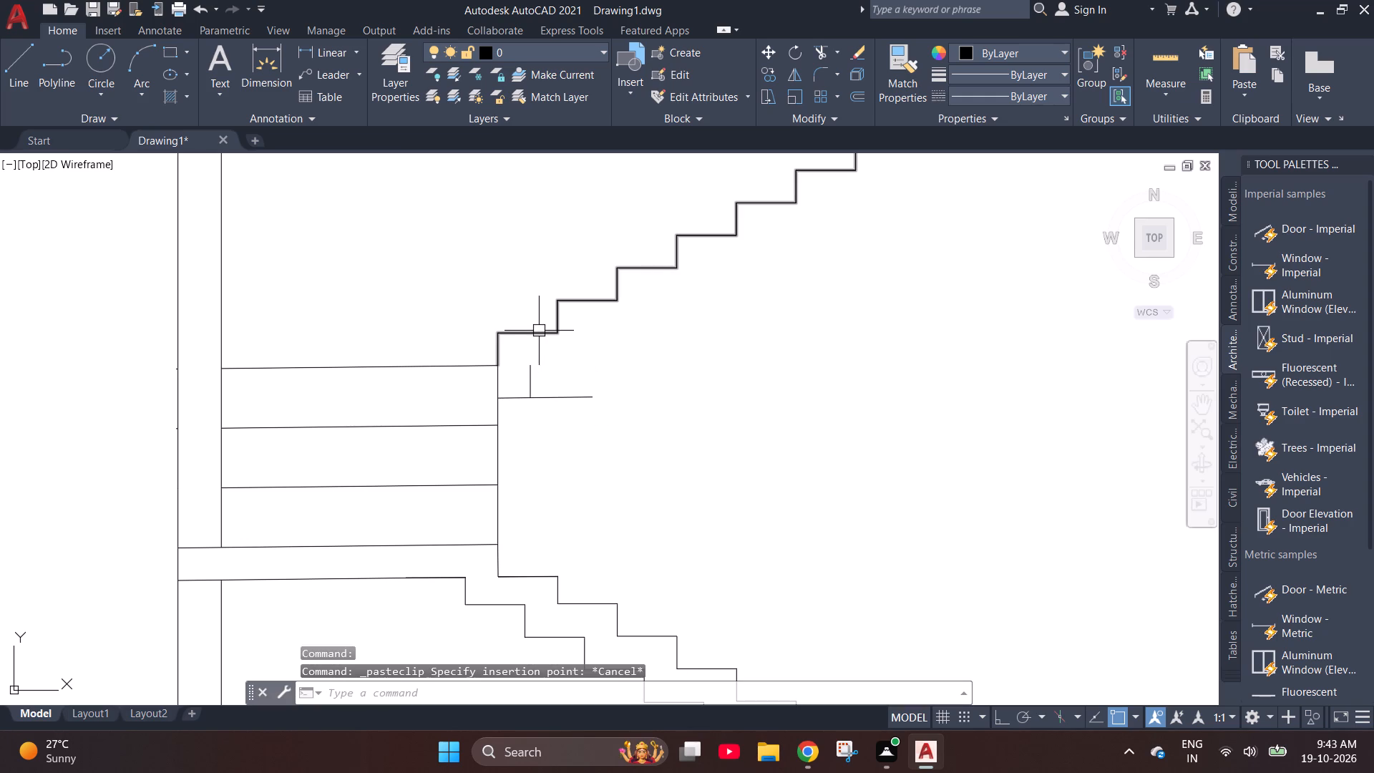
left_click(526, 700)
key("c")
key("o")
key("Return")
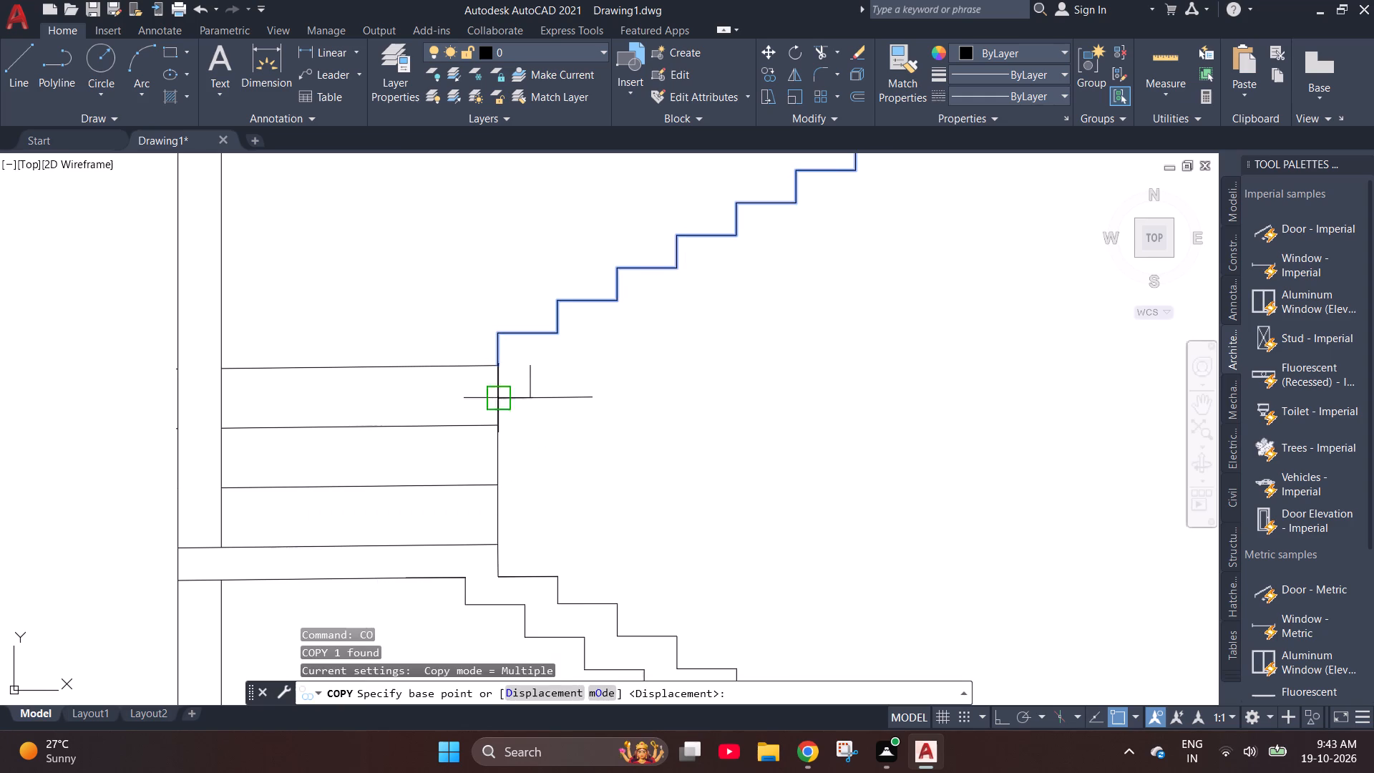
left_click(496, 363)
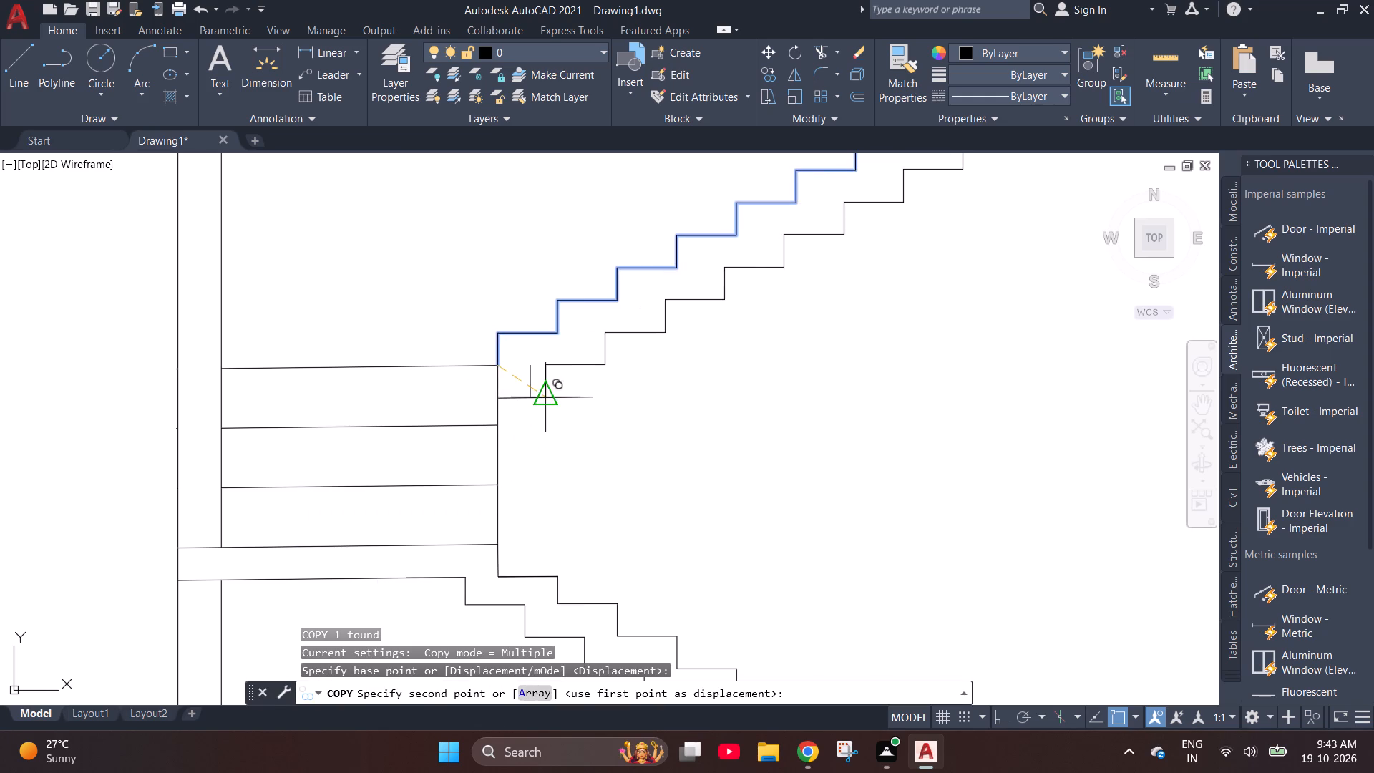
scroll(522, 403, "up", 3)
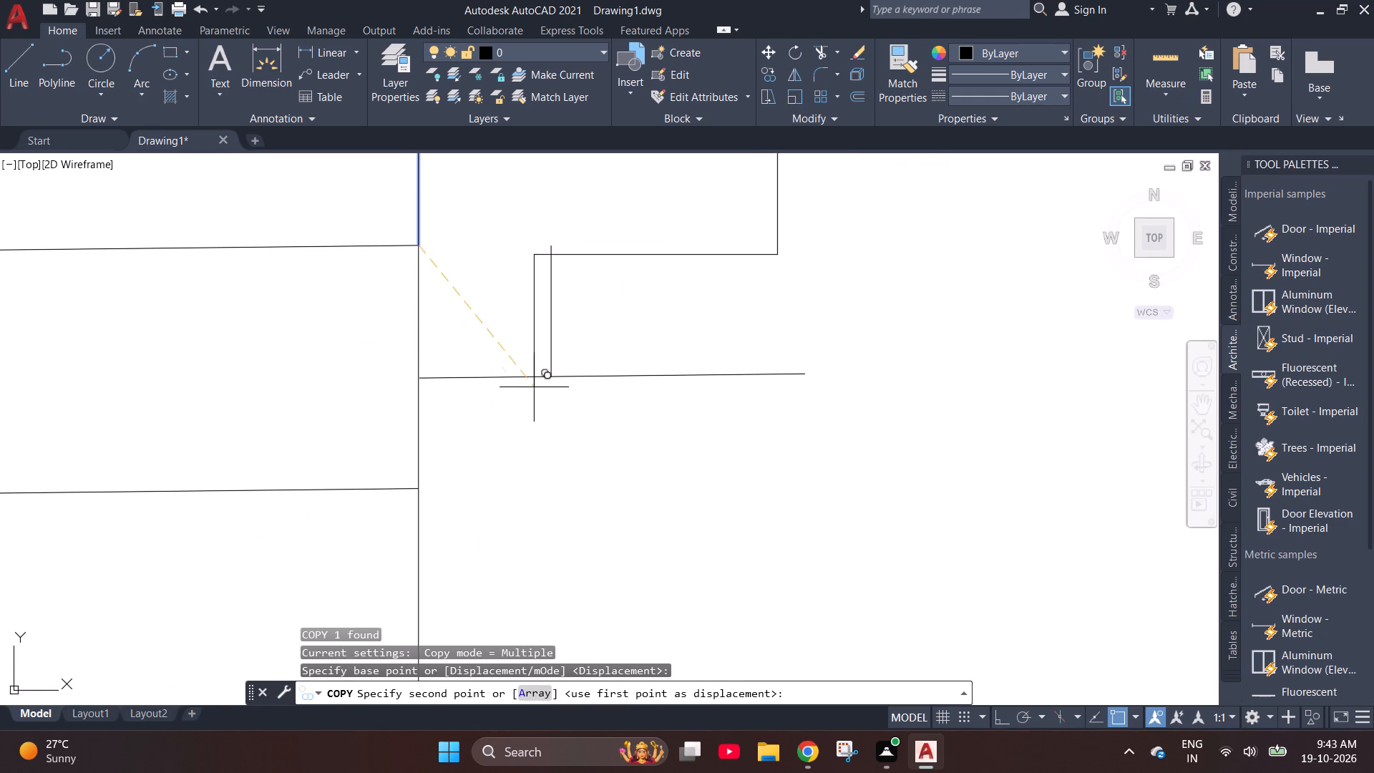
scroll(553, 378, "down", 3)
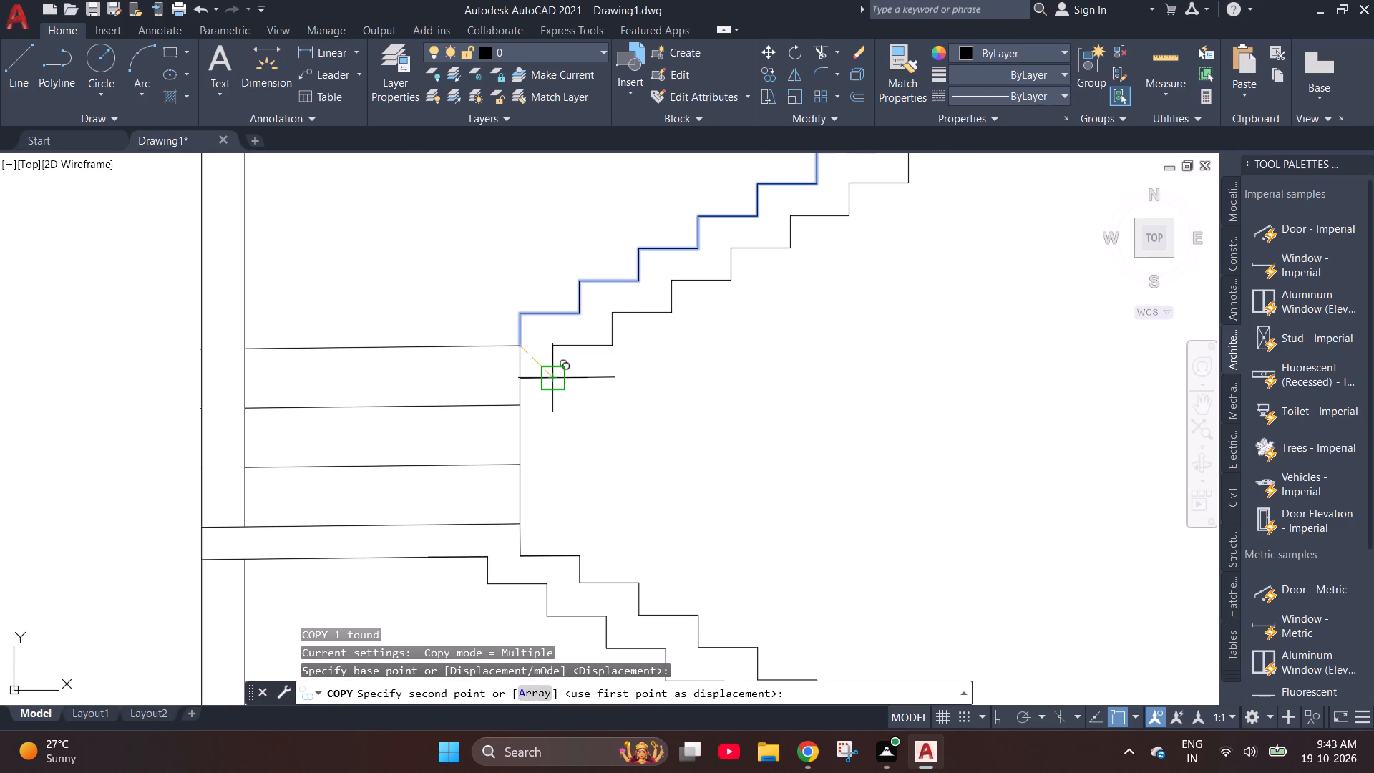
left_click(552, 378)
scroll(558, 446, "down", 2)
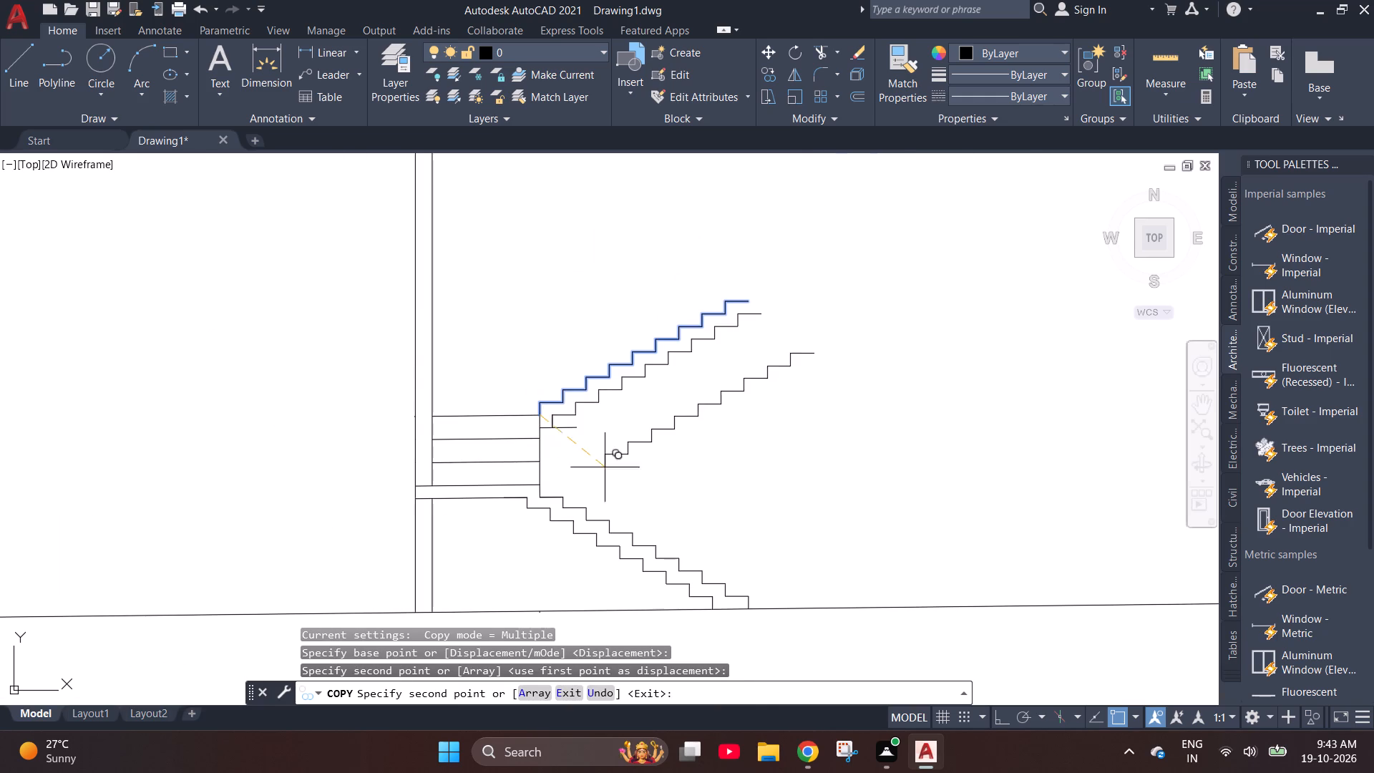
key("Escape")
Trim the short horizontal line where it extends beyond the first riser of the copied underside profile.
scroll(581, 452, "up", 3)
left_click(522, 356)
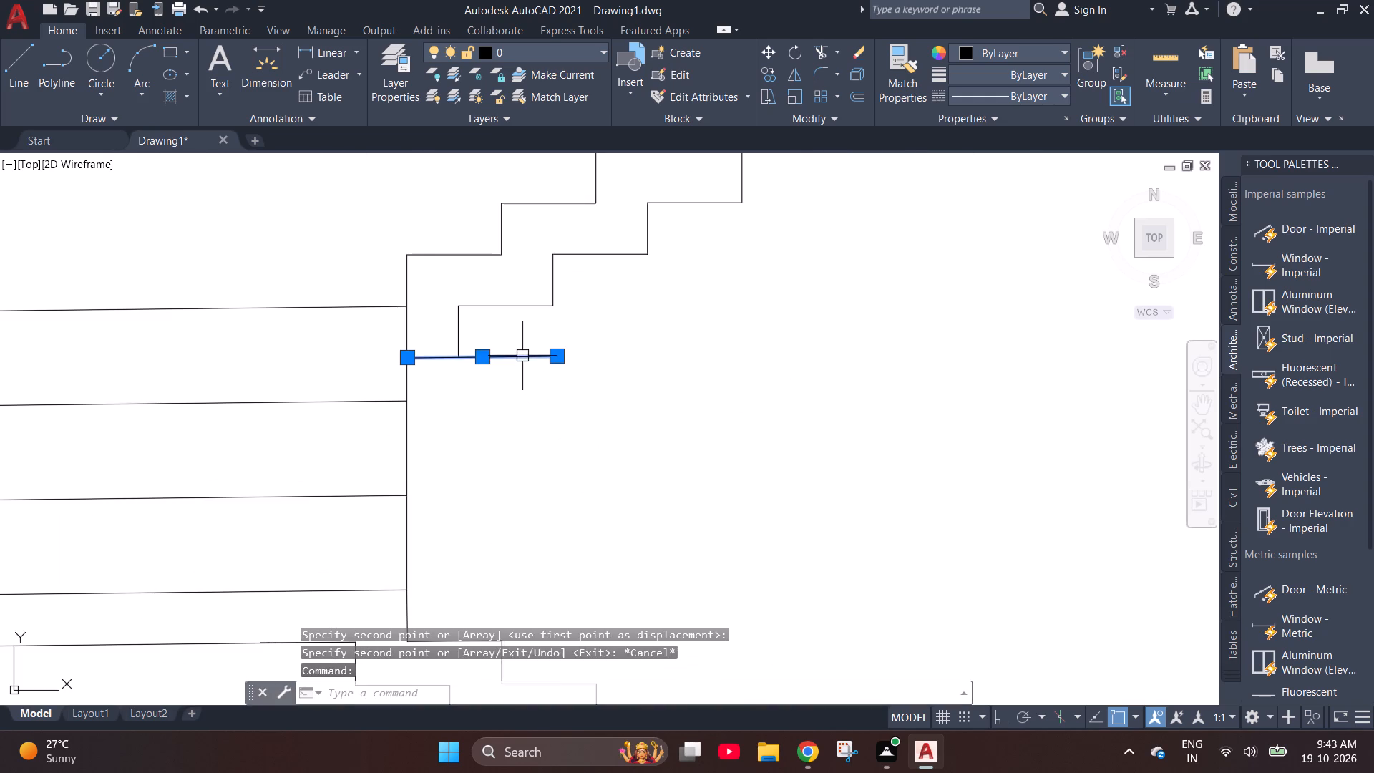
key("Escape")
type("TR")
key("space")
left_click(514, 360)
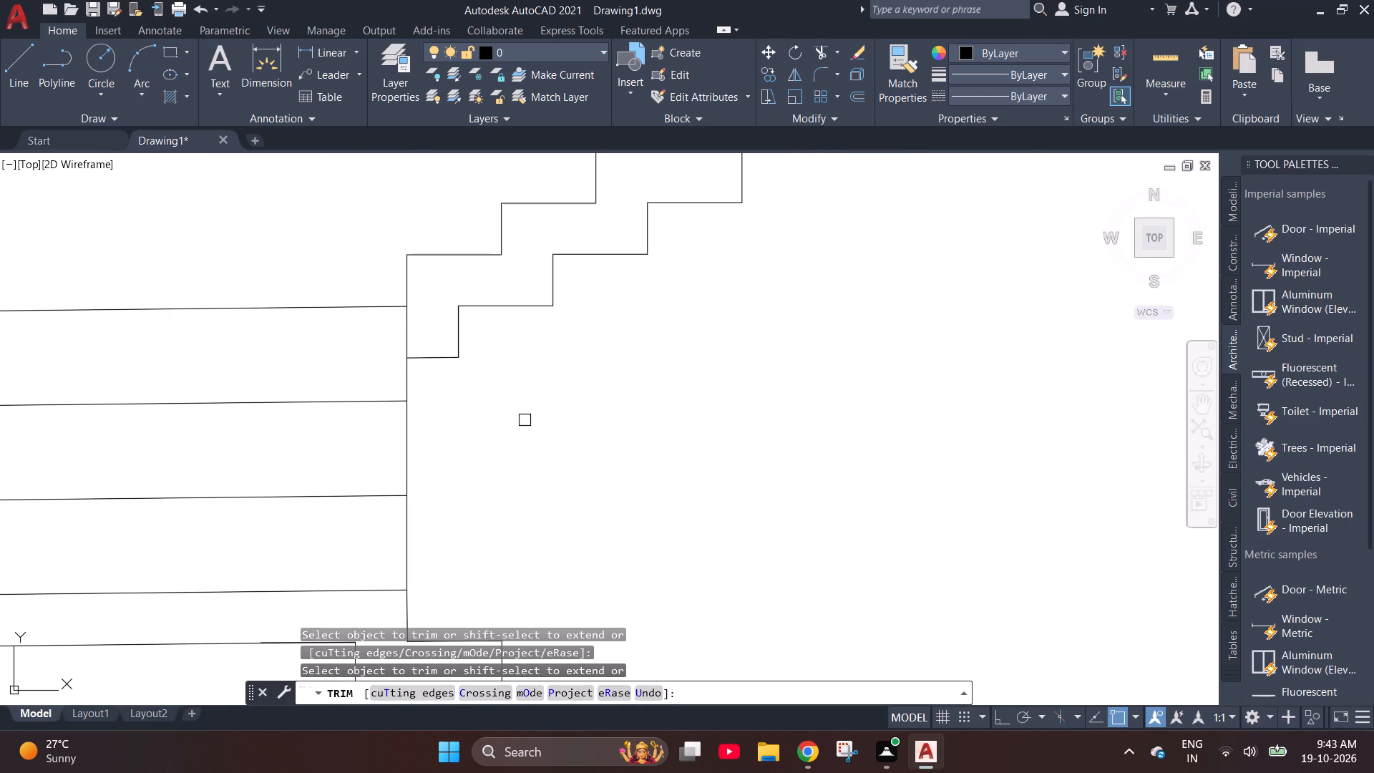
key("Escape")
With Ortho on, draw horizontal lines extending the upper flight's top tread and its underside copy outward, both ending in line.
scroll(439, 460, "down", 3)
scroll(654, 324, "up", 2)
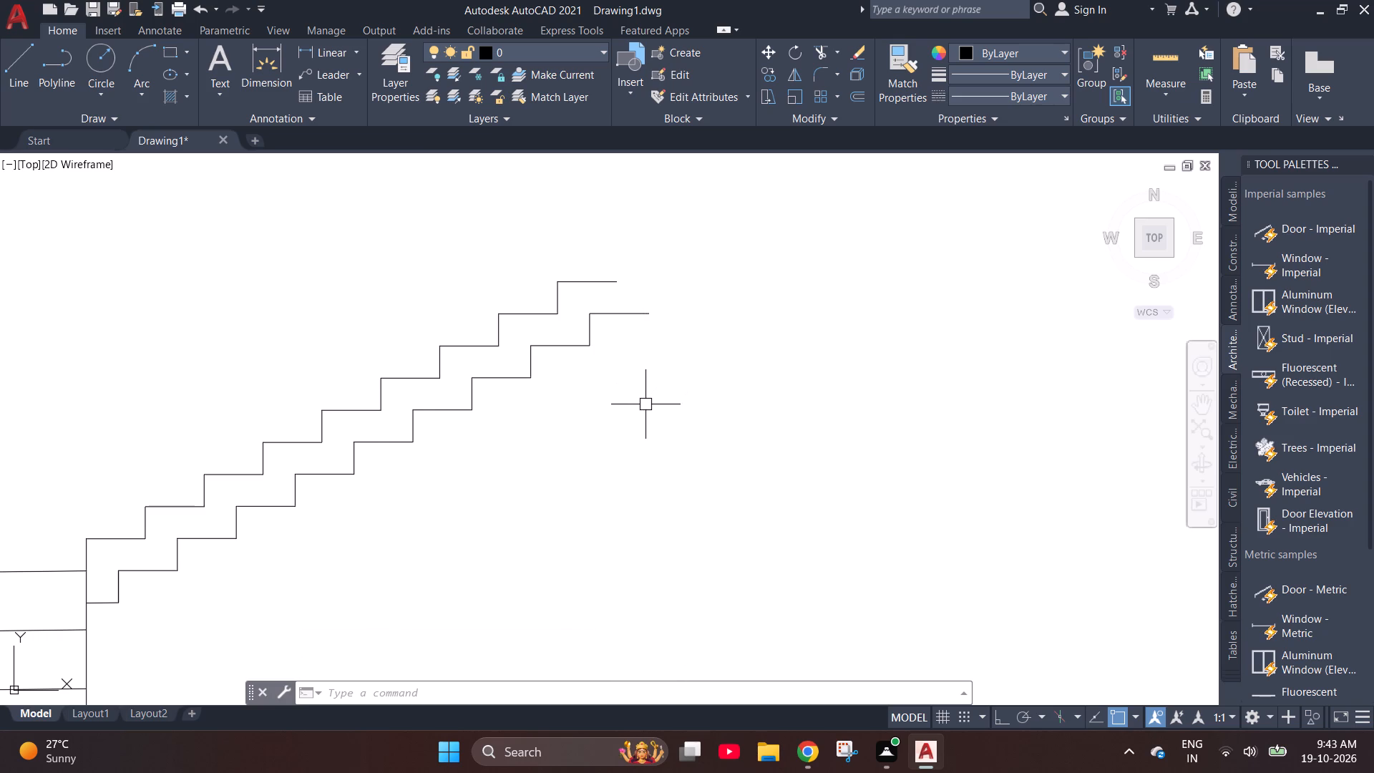
key("l")
key("space")
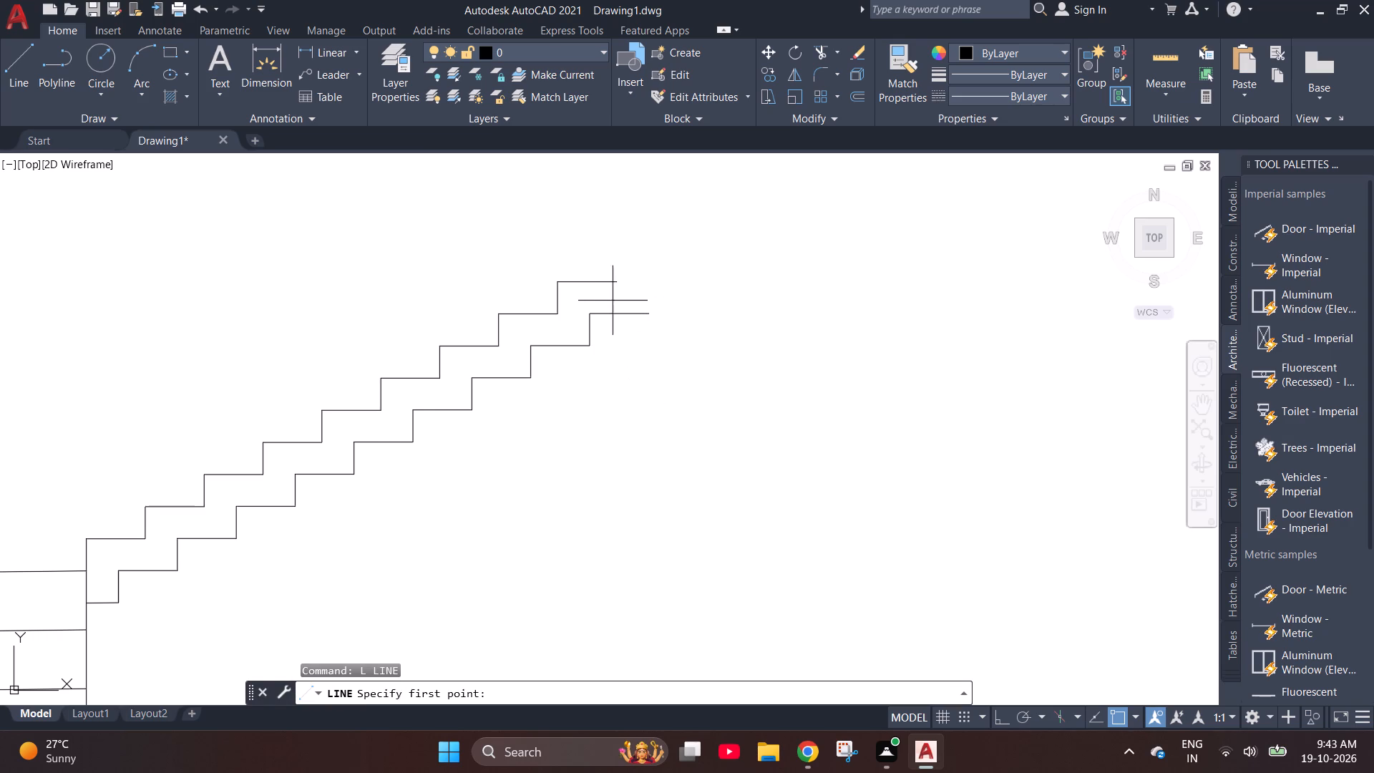
left_click(613, 281)
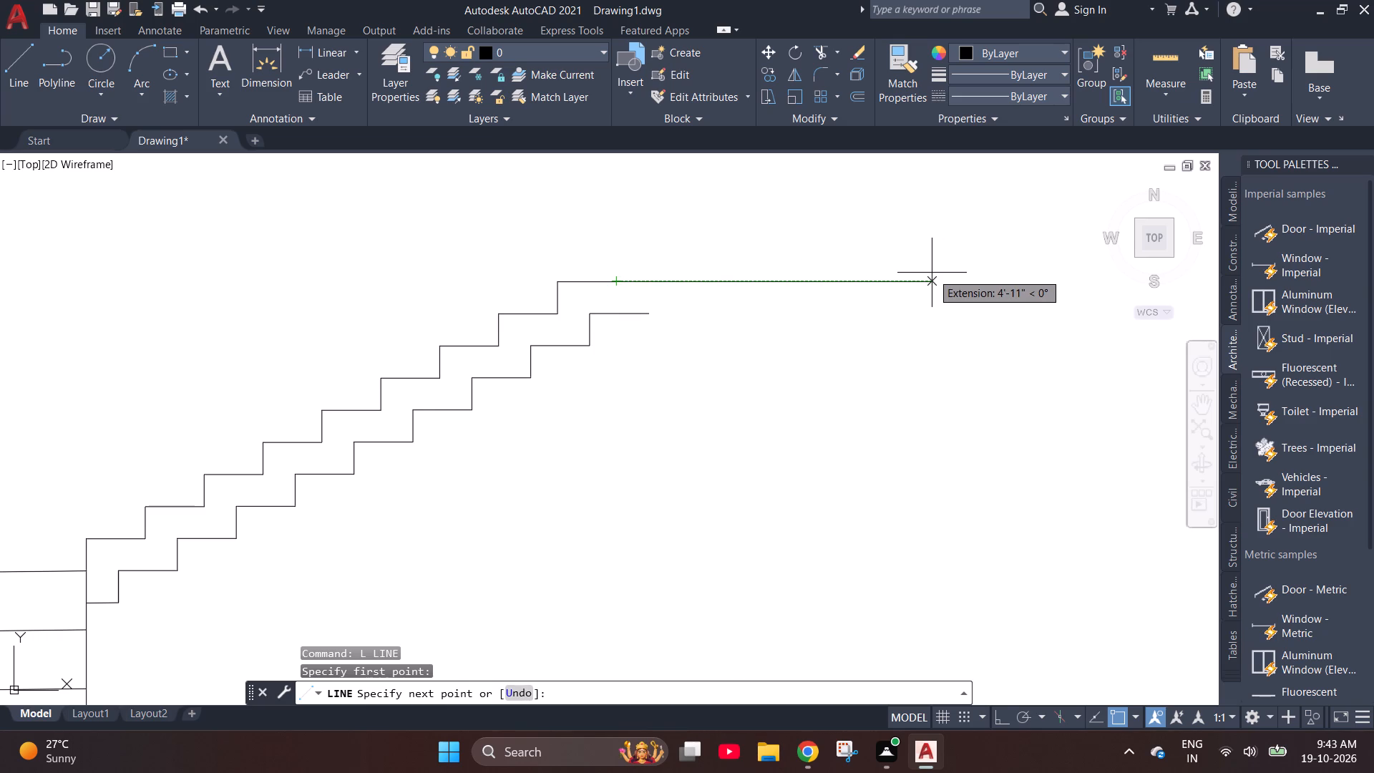
key("F8")
left_click(867, 288)
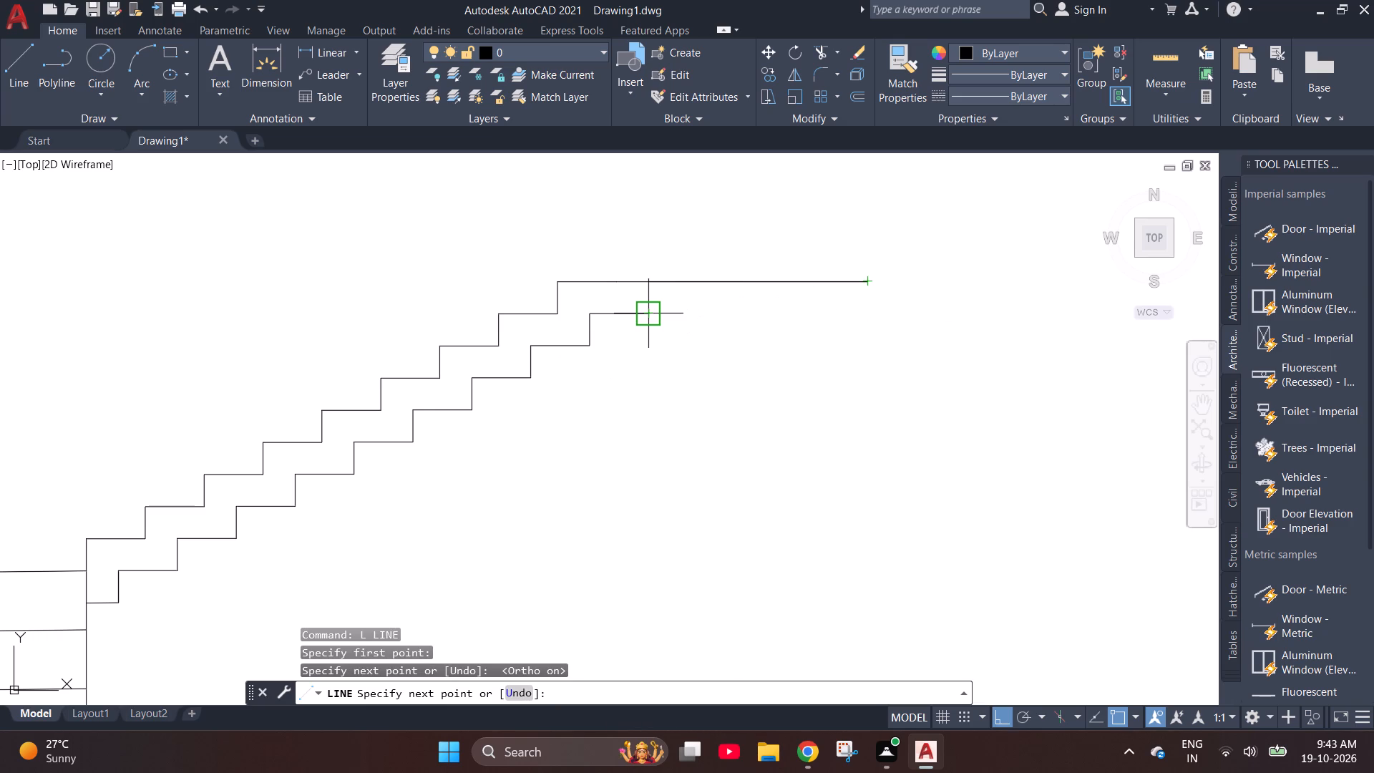
key("Escape")
key("space")
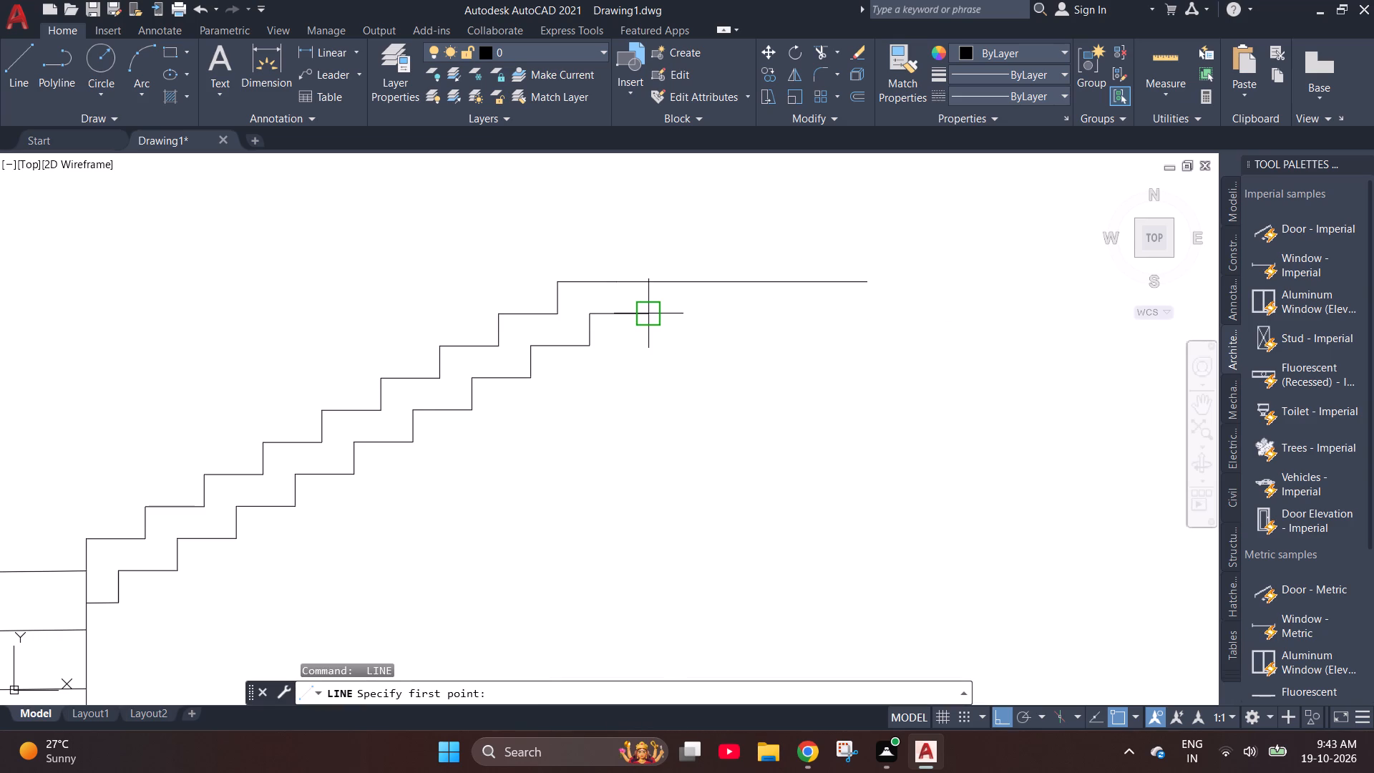
left_click(643, 322)
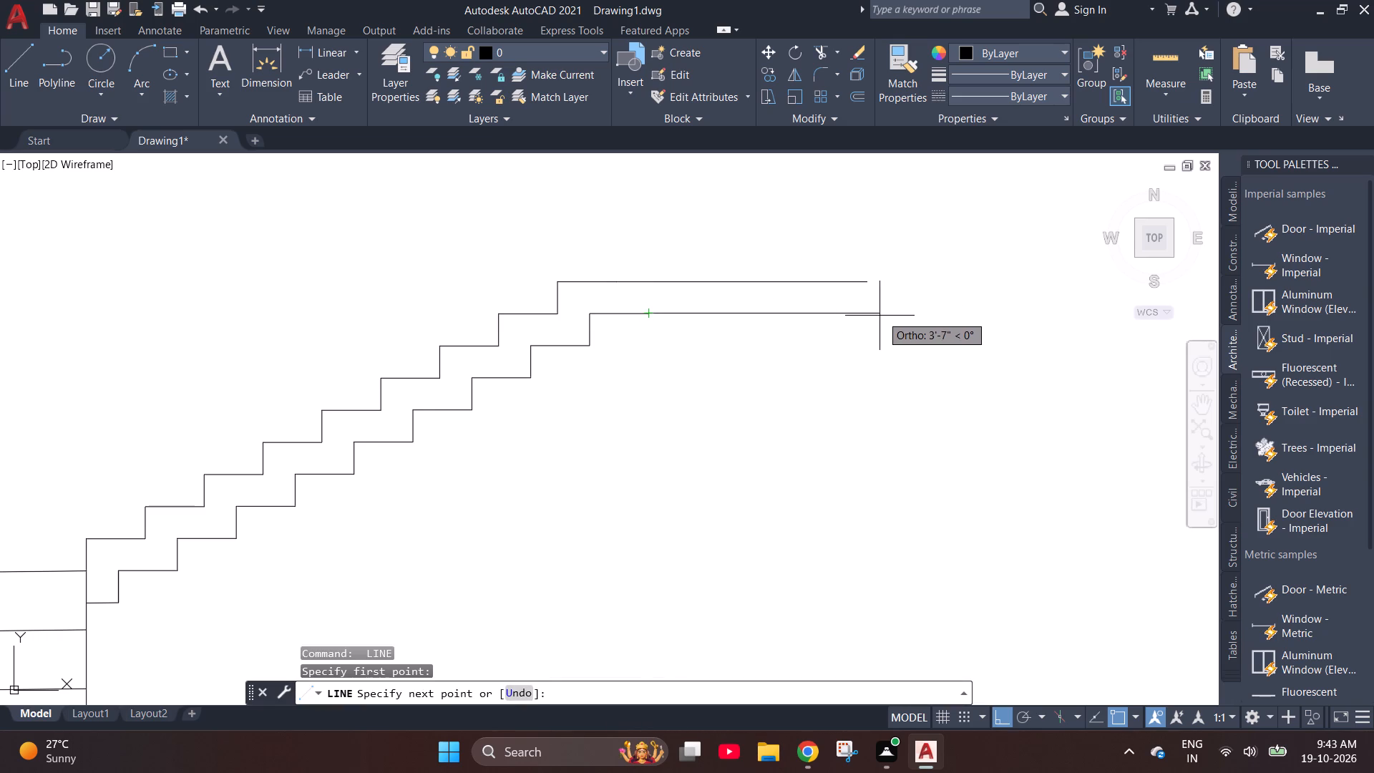
left_click(867, 316)
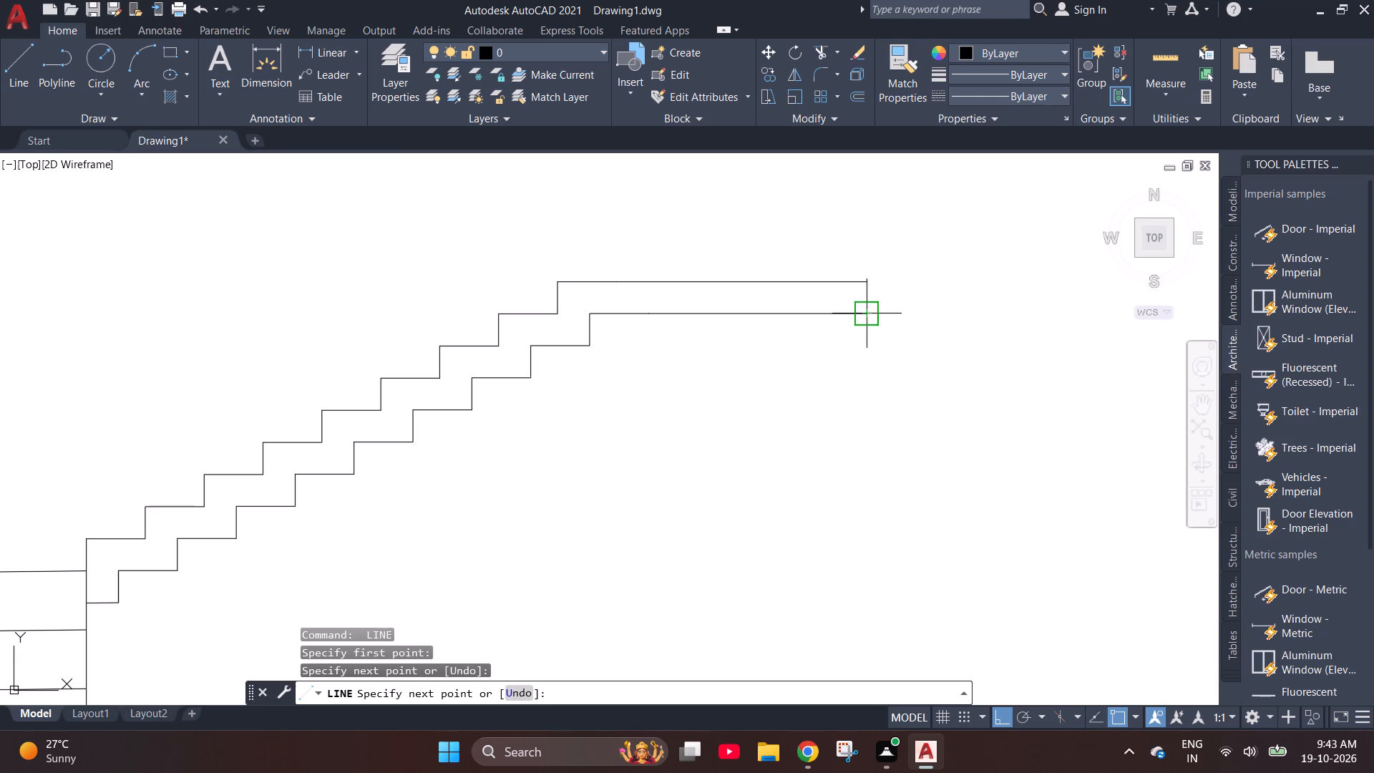
key("Escape")
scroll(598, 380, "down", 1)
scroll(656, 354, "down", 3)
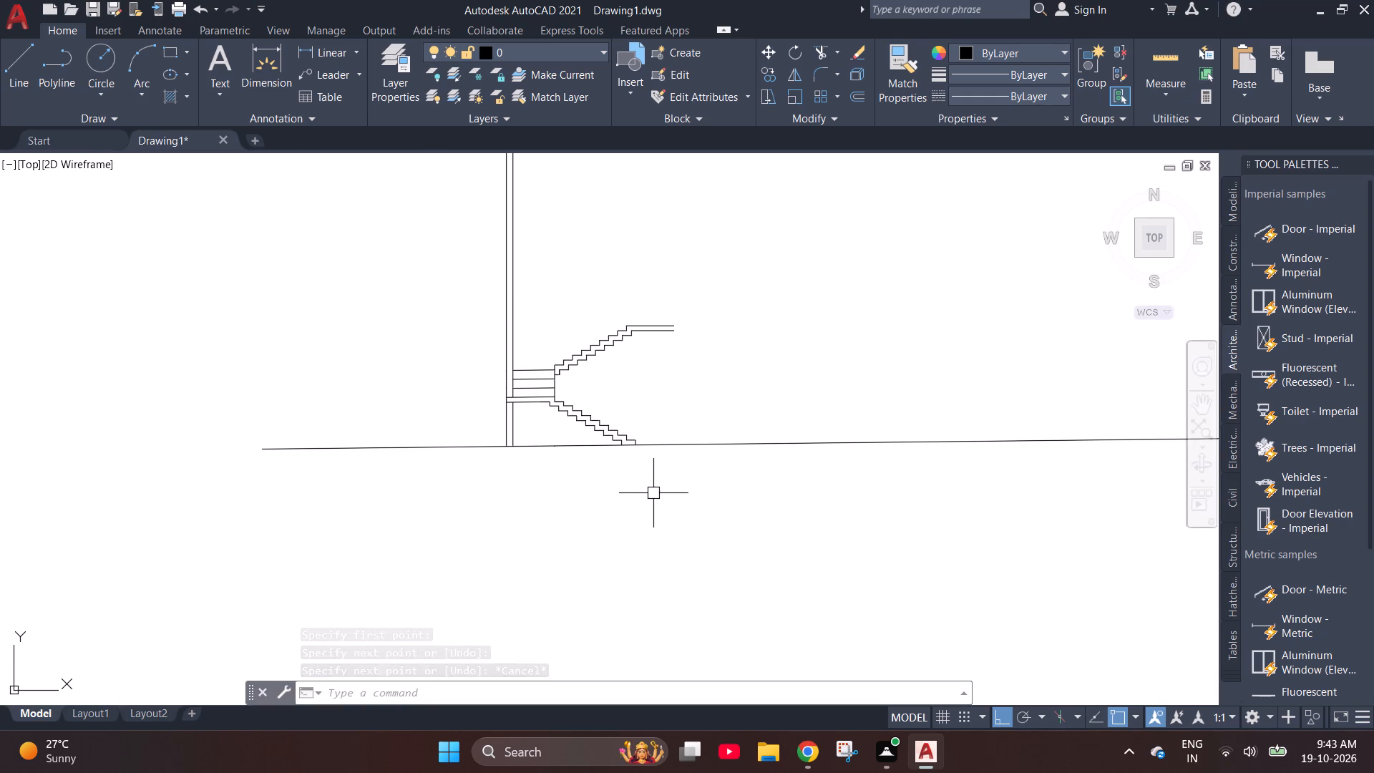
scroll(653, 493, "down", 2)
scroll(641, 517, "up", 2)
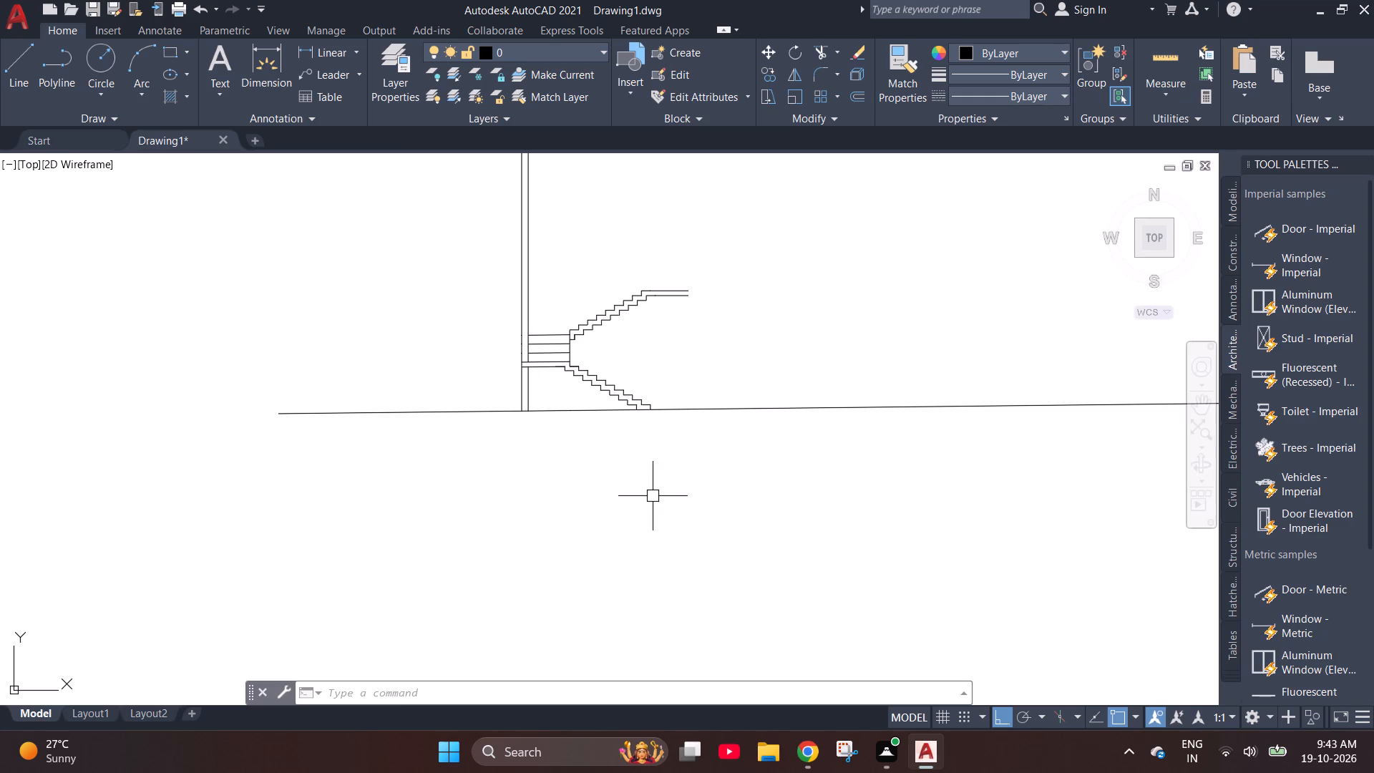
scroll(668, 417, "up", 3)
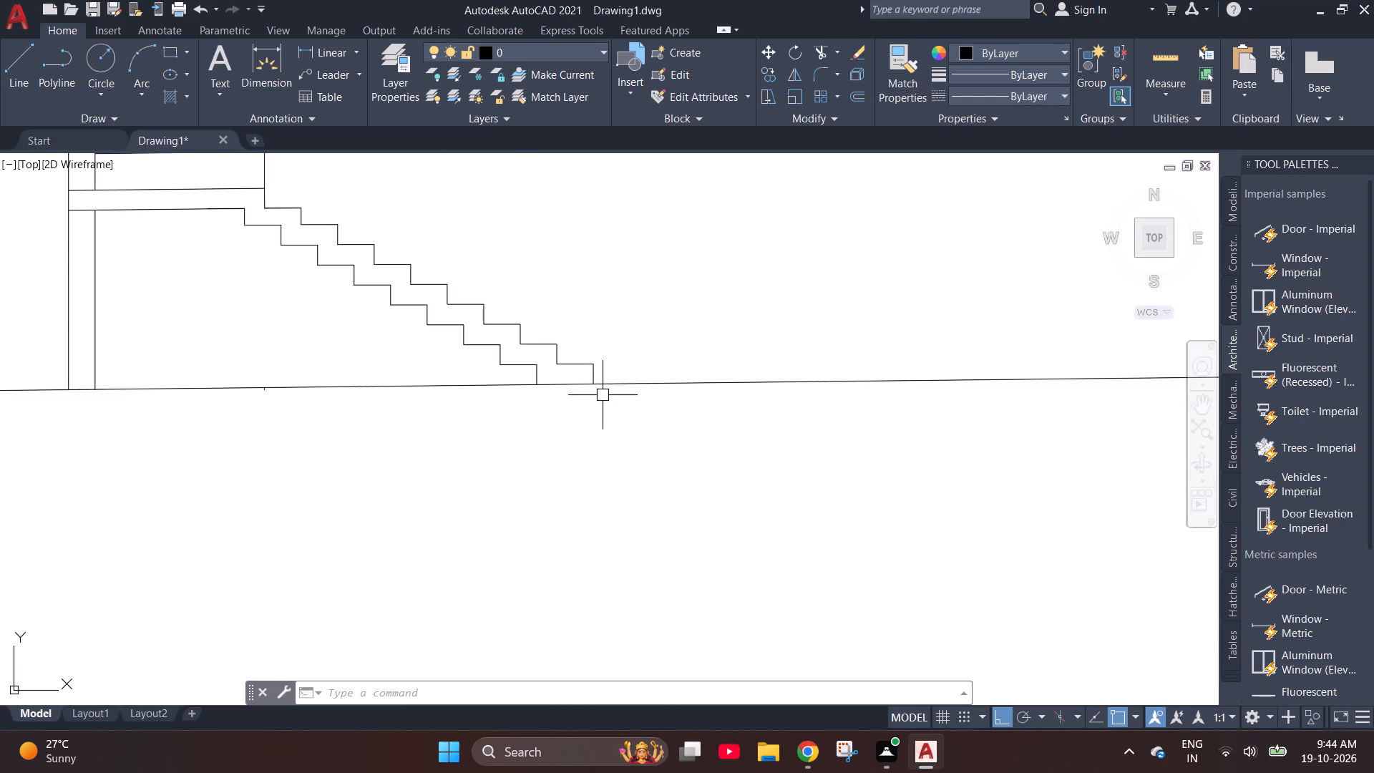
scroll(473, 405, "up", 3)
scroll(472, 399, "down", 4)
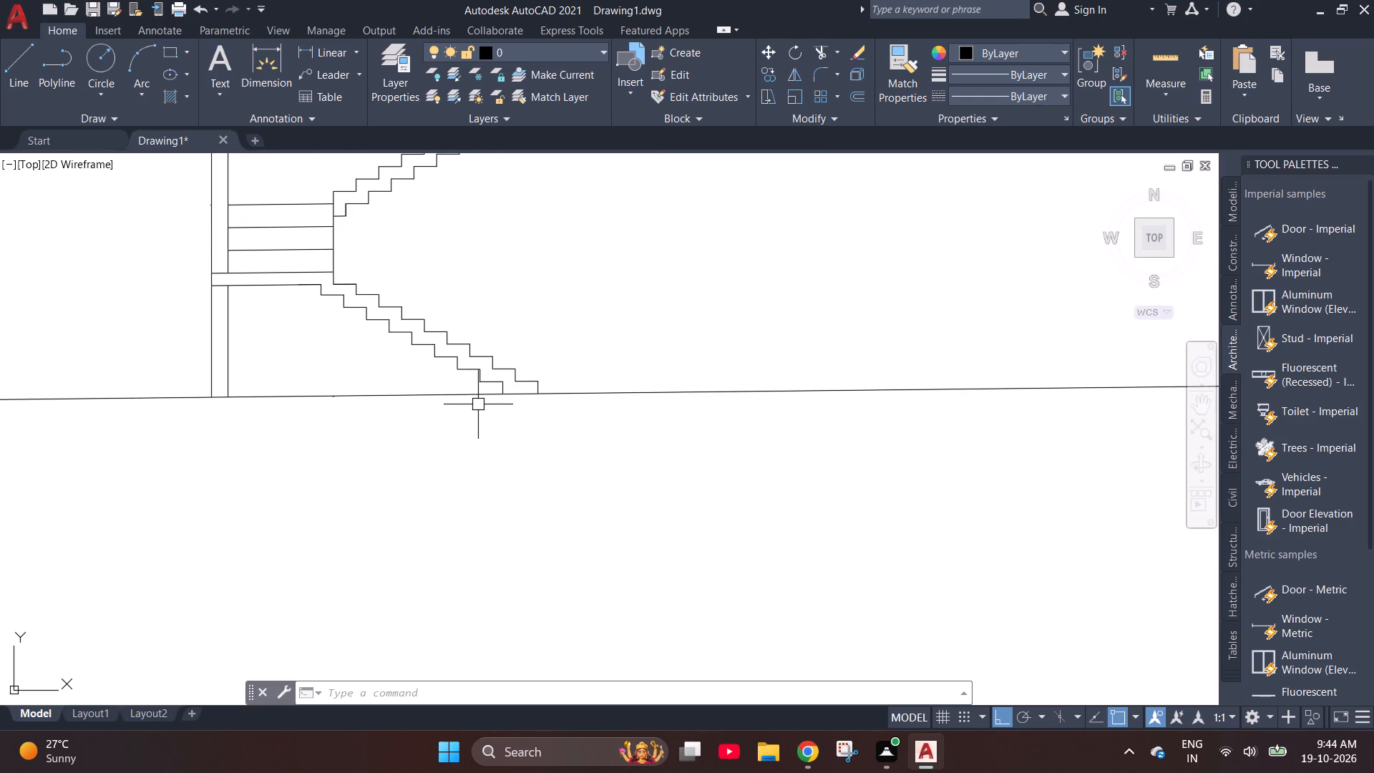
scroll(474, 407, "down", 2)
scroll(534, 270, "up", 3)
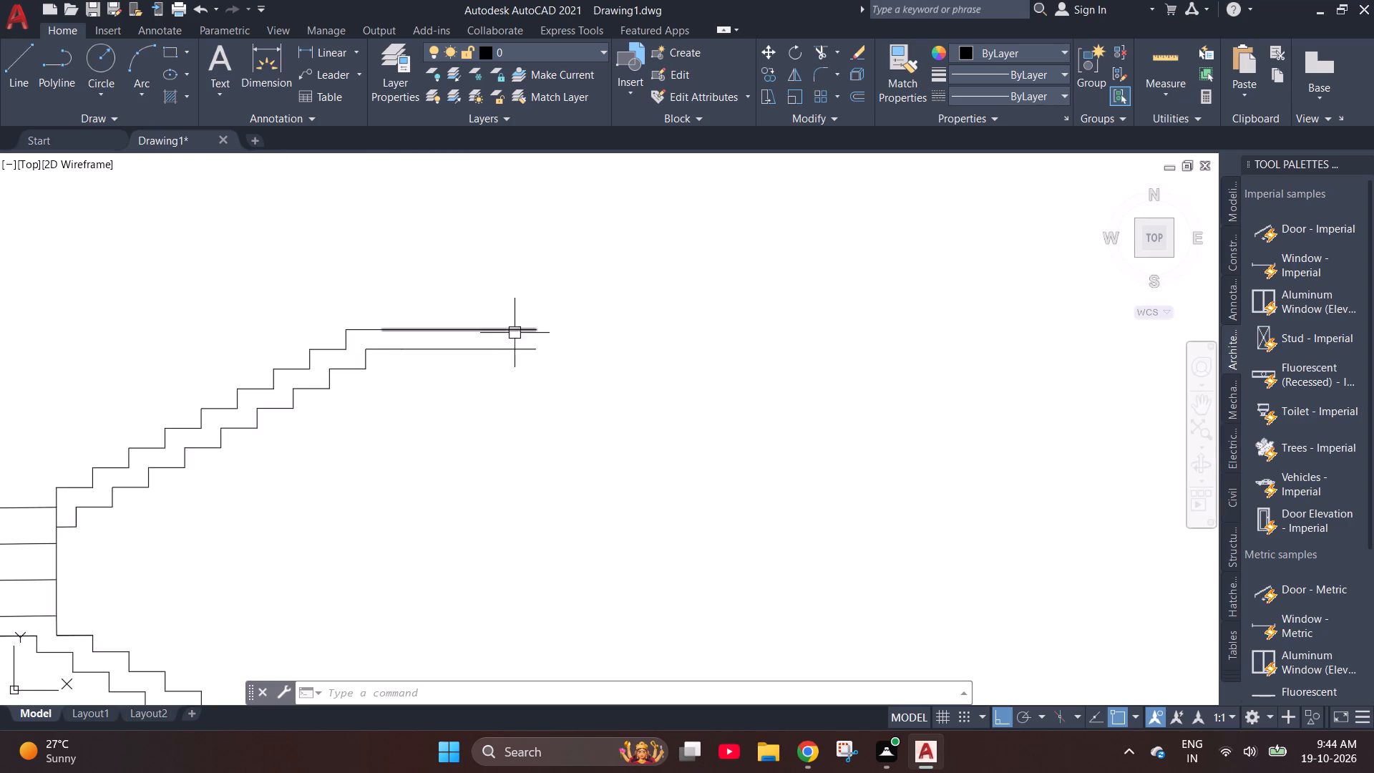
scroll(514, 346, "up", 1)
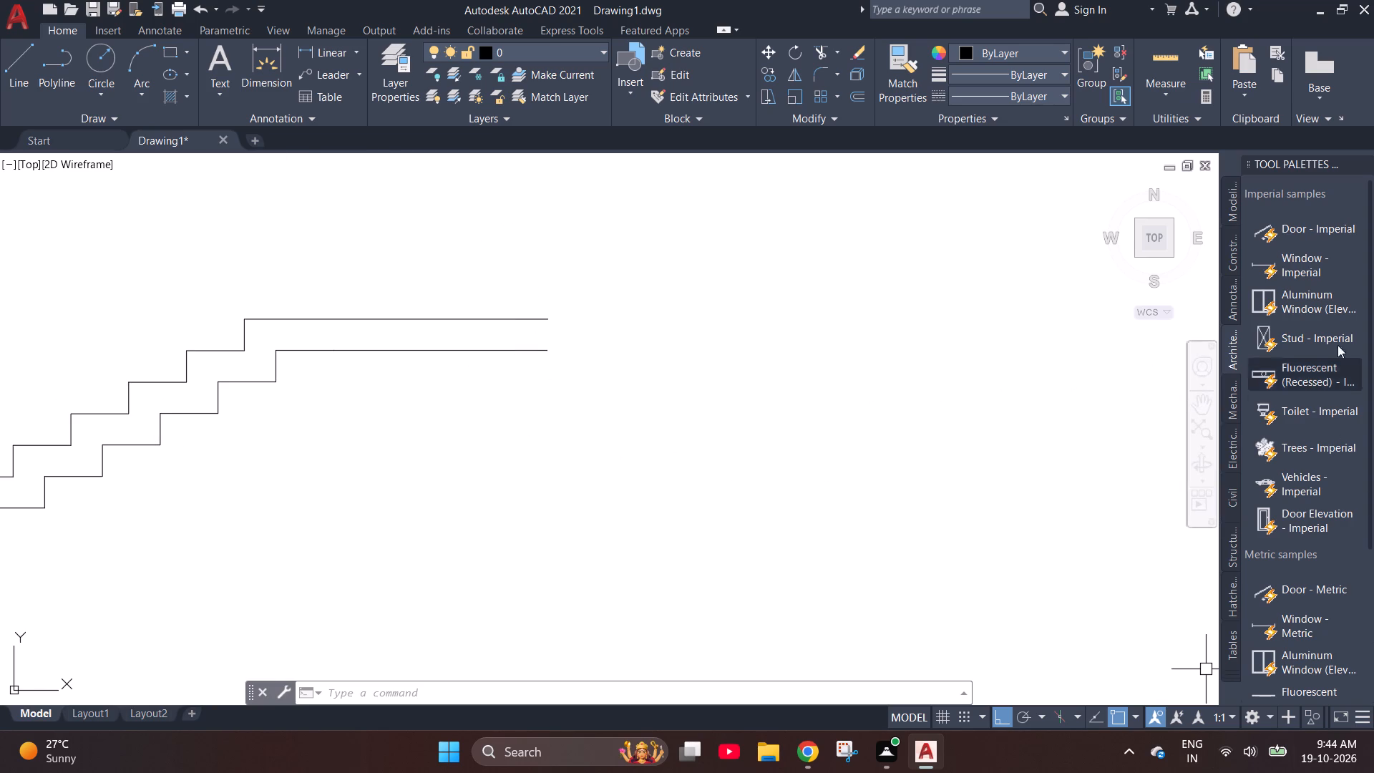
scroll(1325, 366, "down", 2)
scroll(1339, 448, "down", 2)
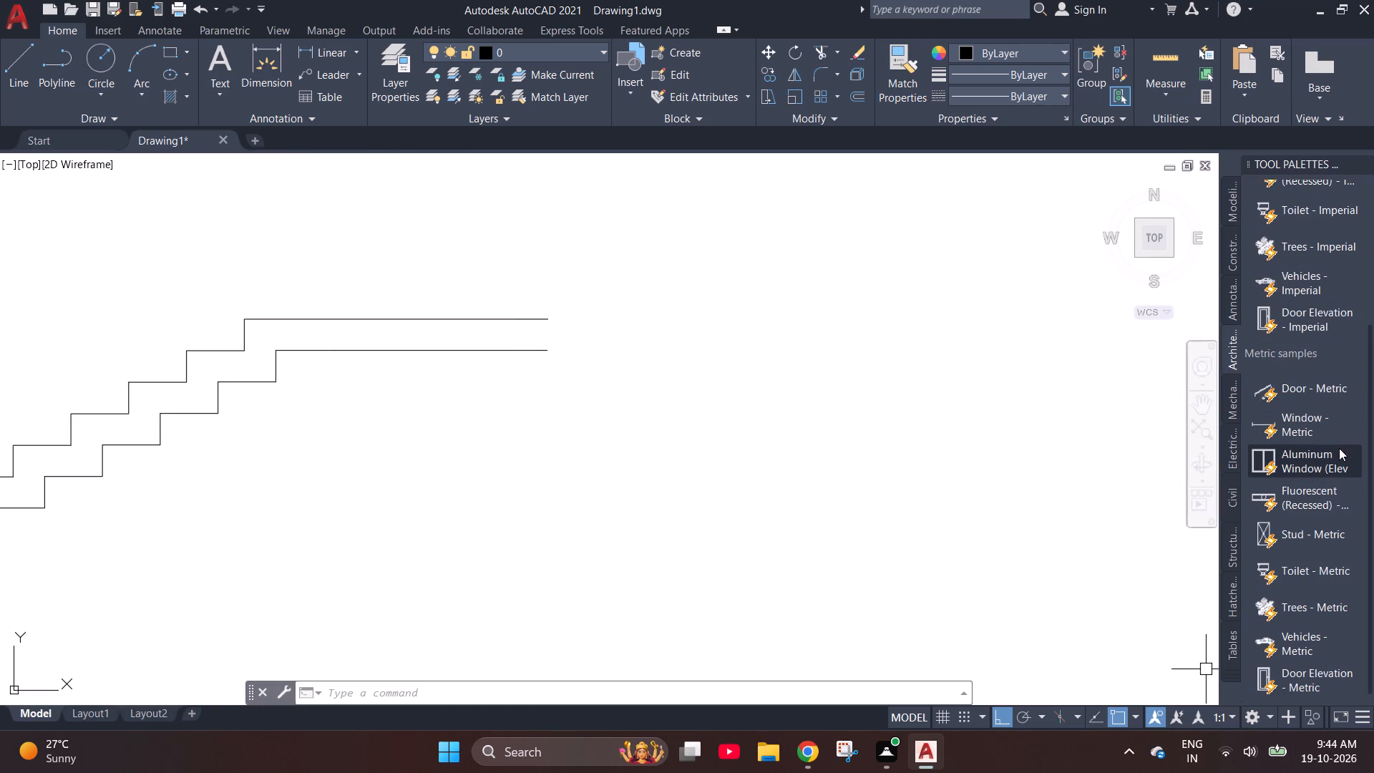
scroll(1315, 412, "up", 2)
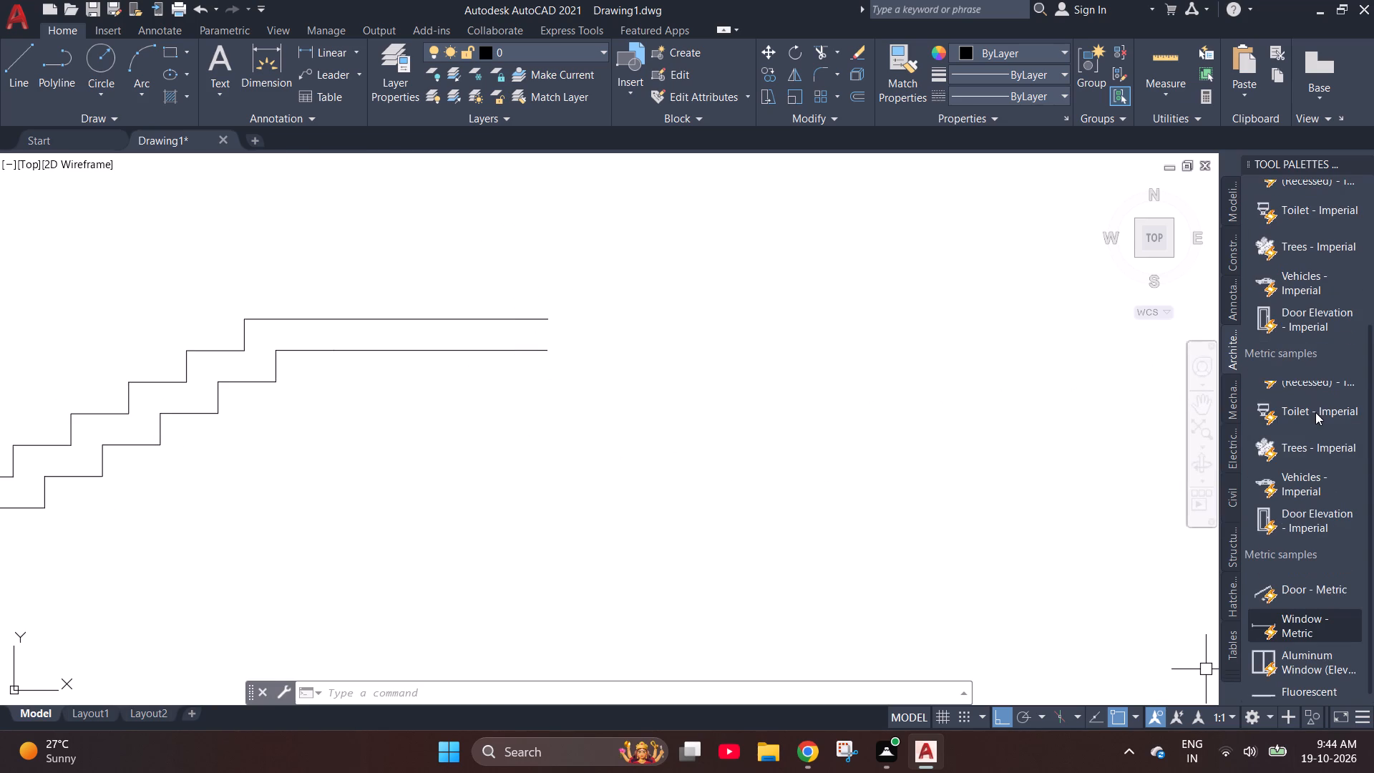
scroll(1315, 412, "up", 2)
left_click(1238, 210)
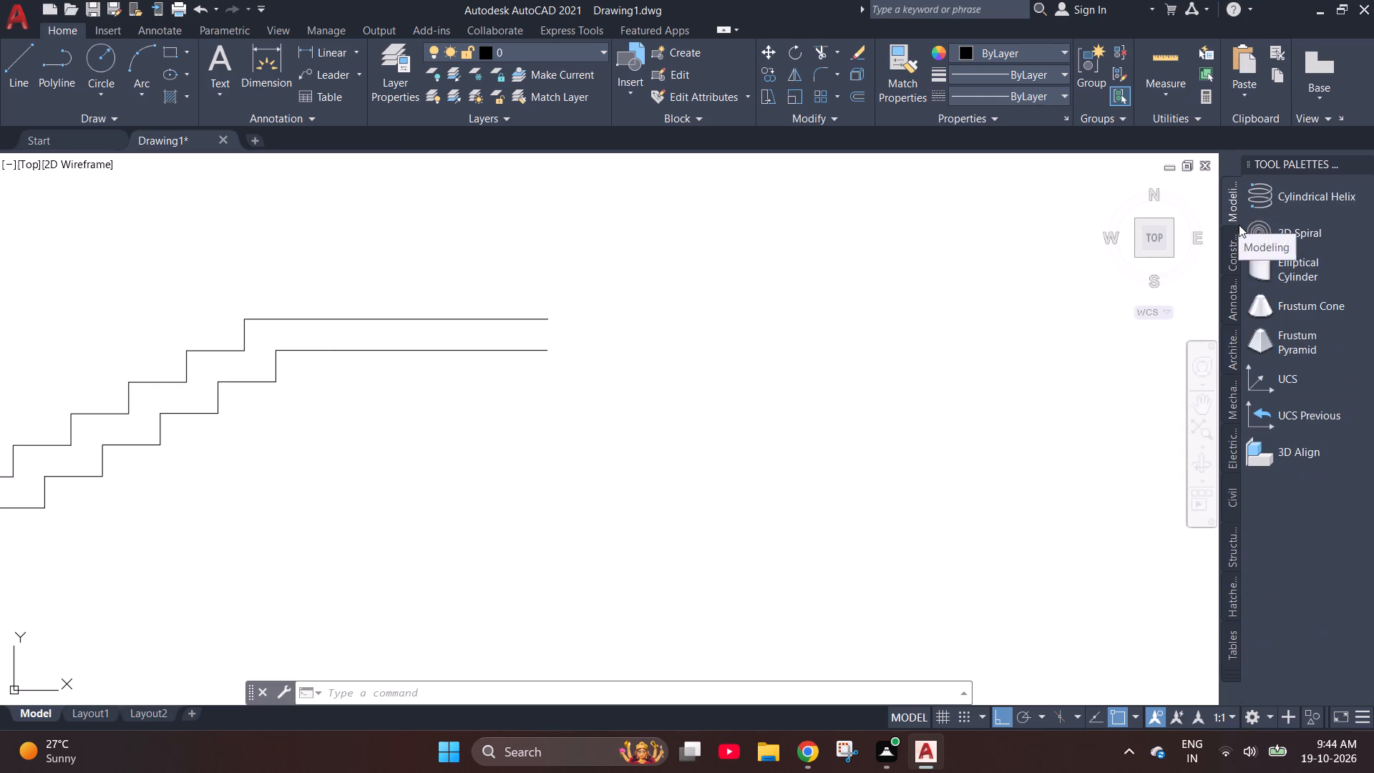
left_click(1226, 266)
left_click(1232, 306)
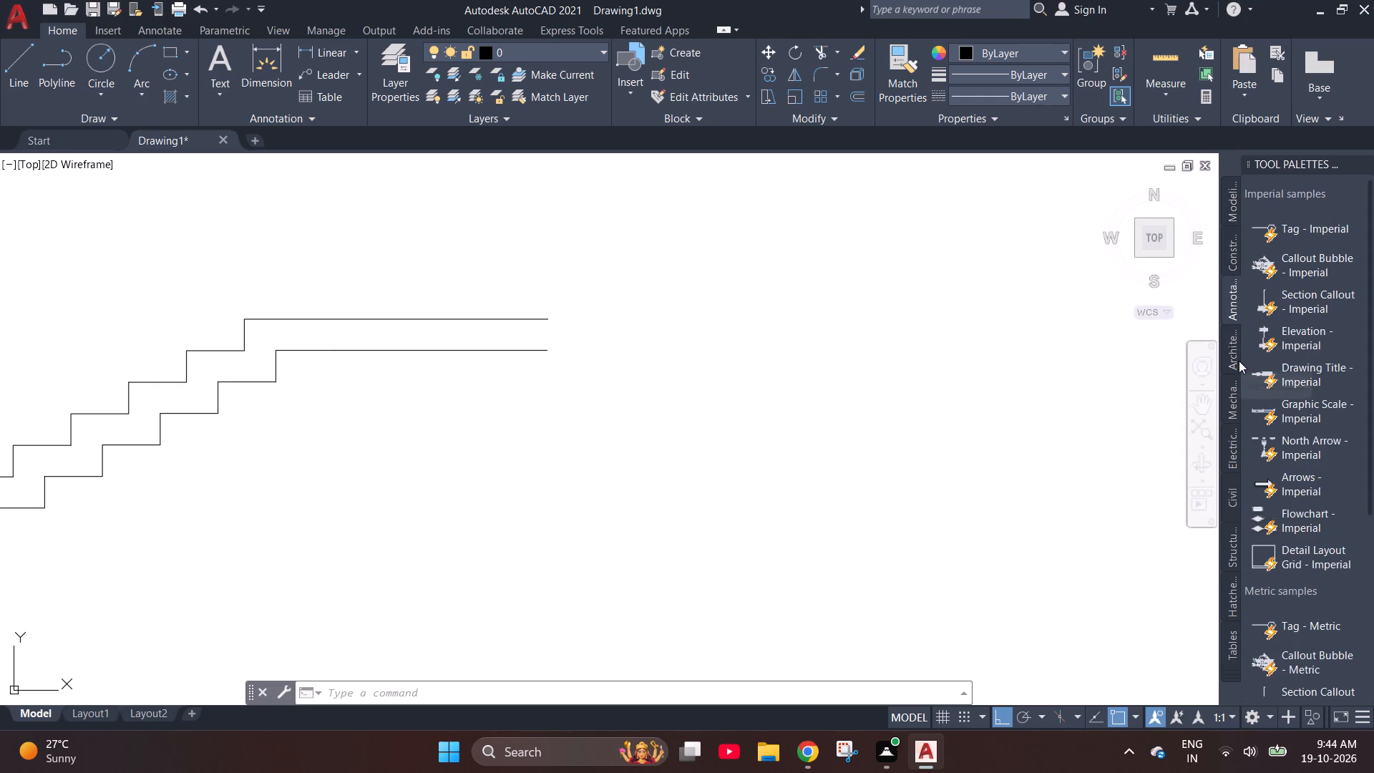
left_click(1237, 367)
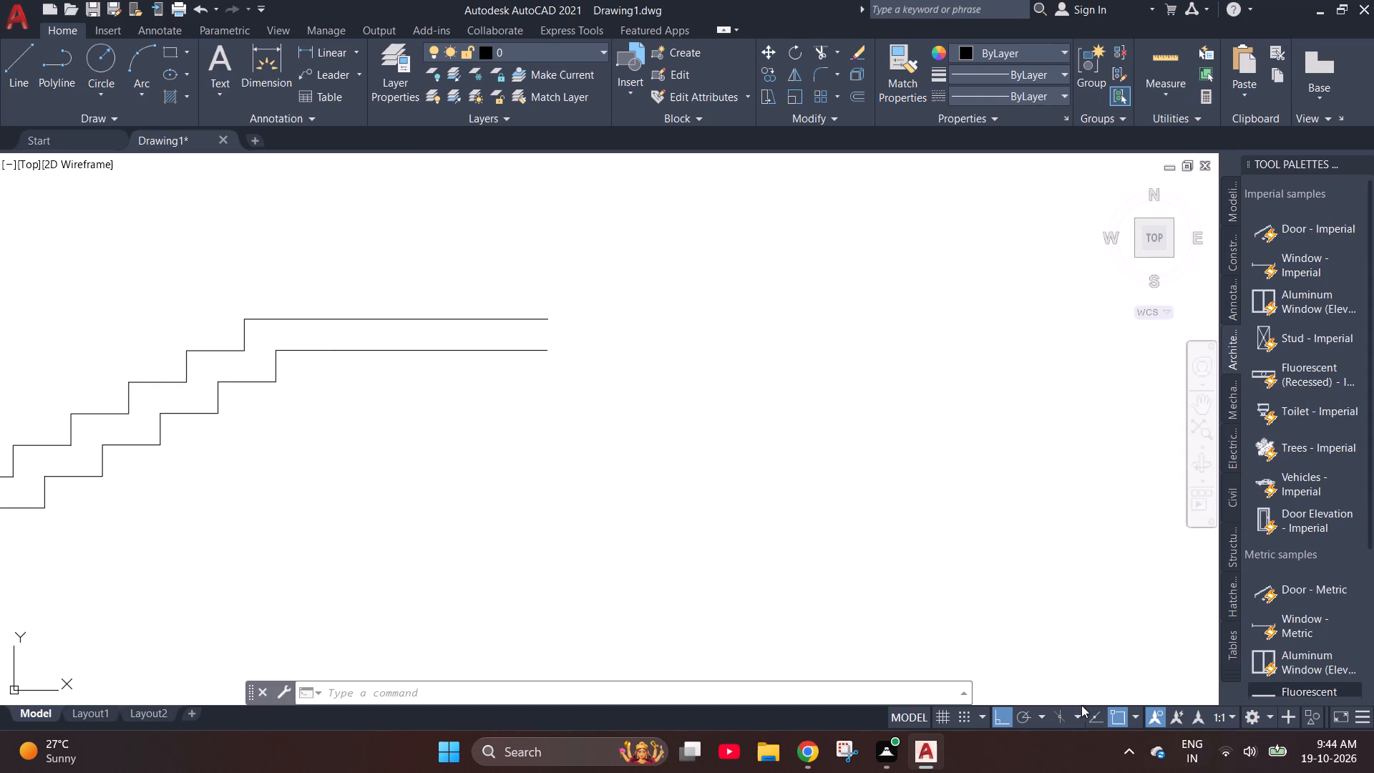
Close the open end of the upper flight's top slab with a zigzag break line, turning Ortho off for the slanted segments.
scroll(559, 315, "up", 2)
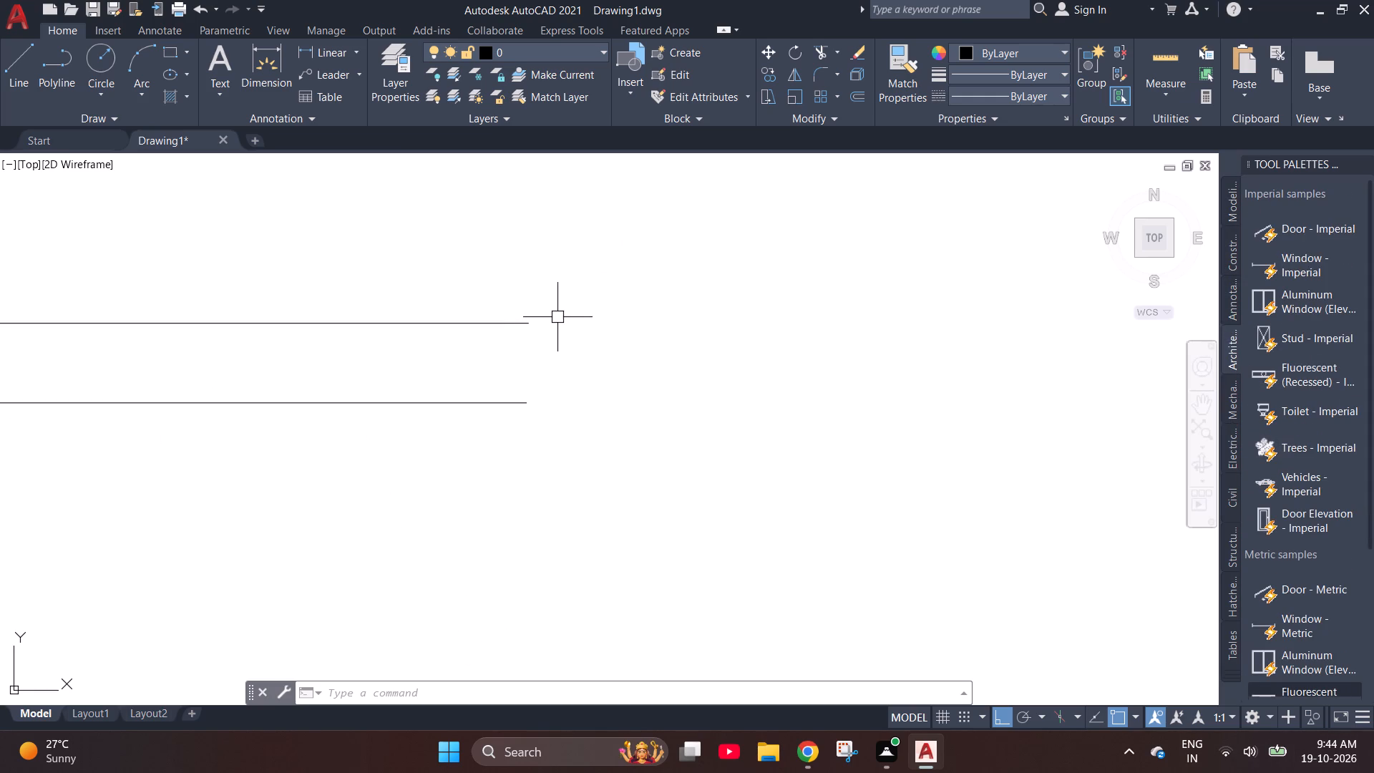
key("l")
key("space")
left_click(531, 326)
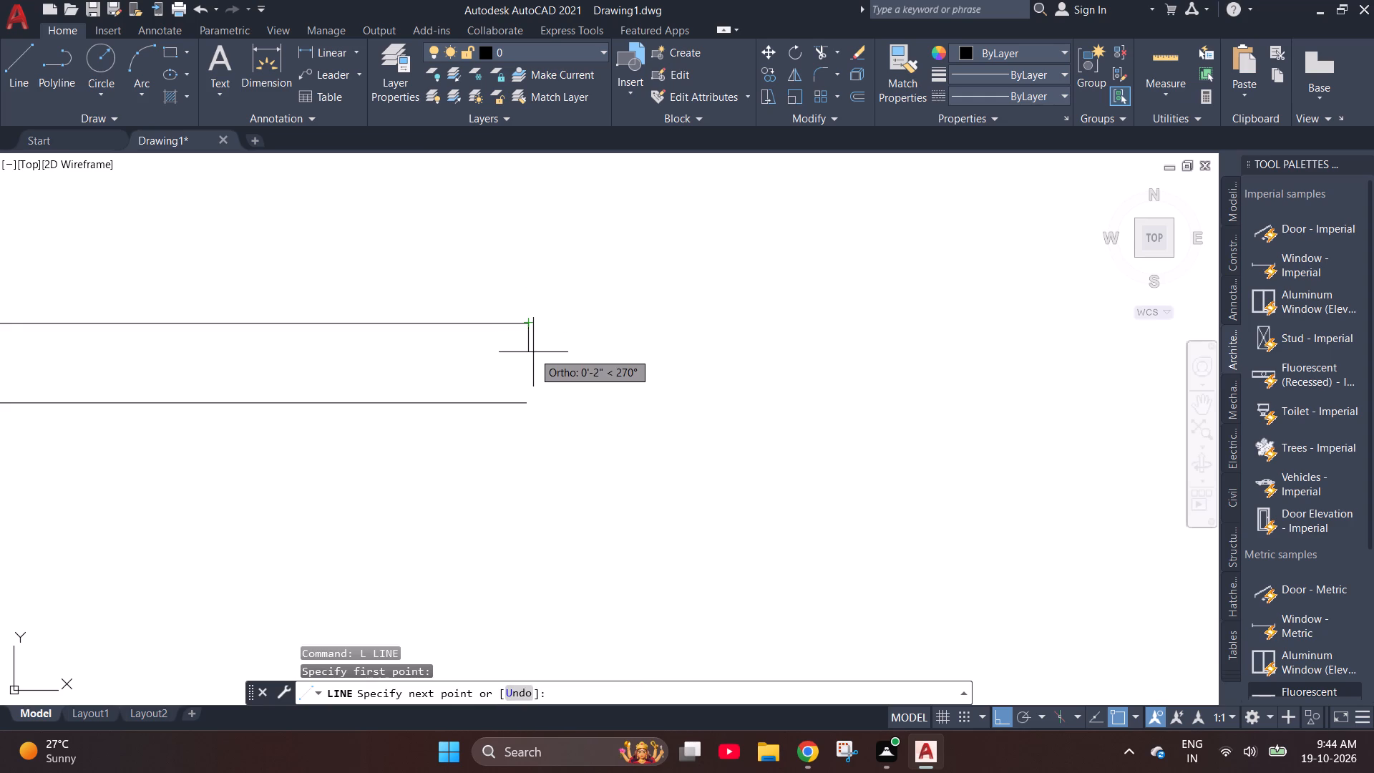
left_click(533, 348)
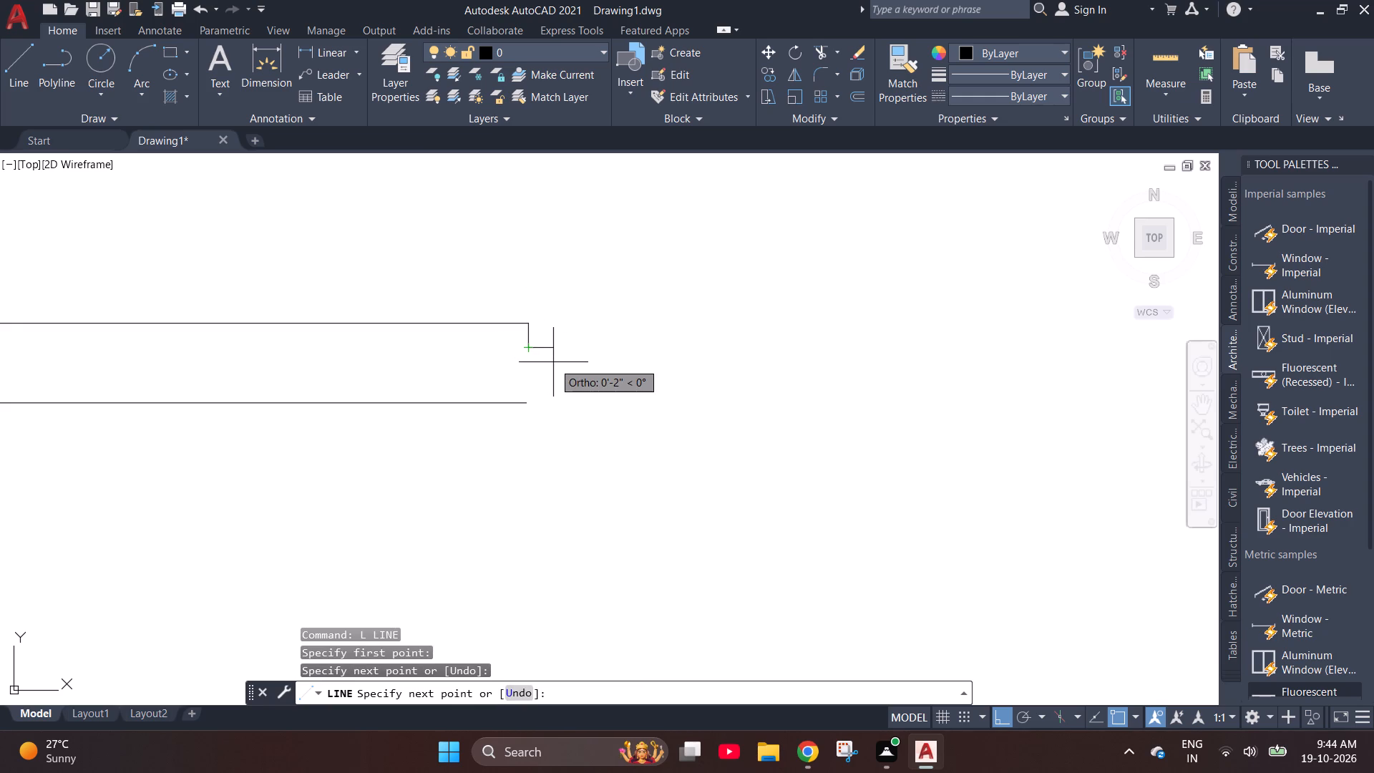
key("F9")
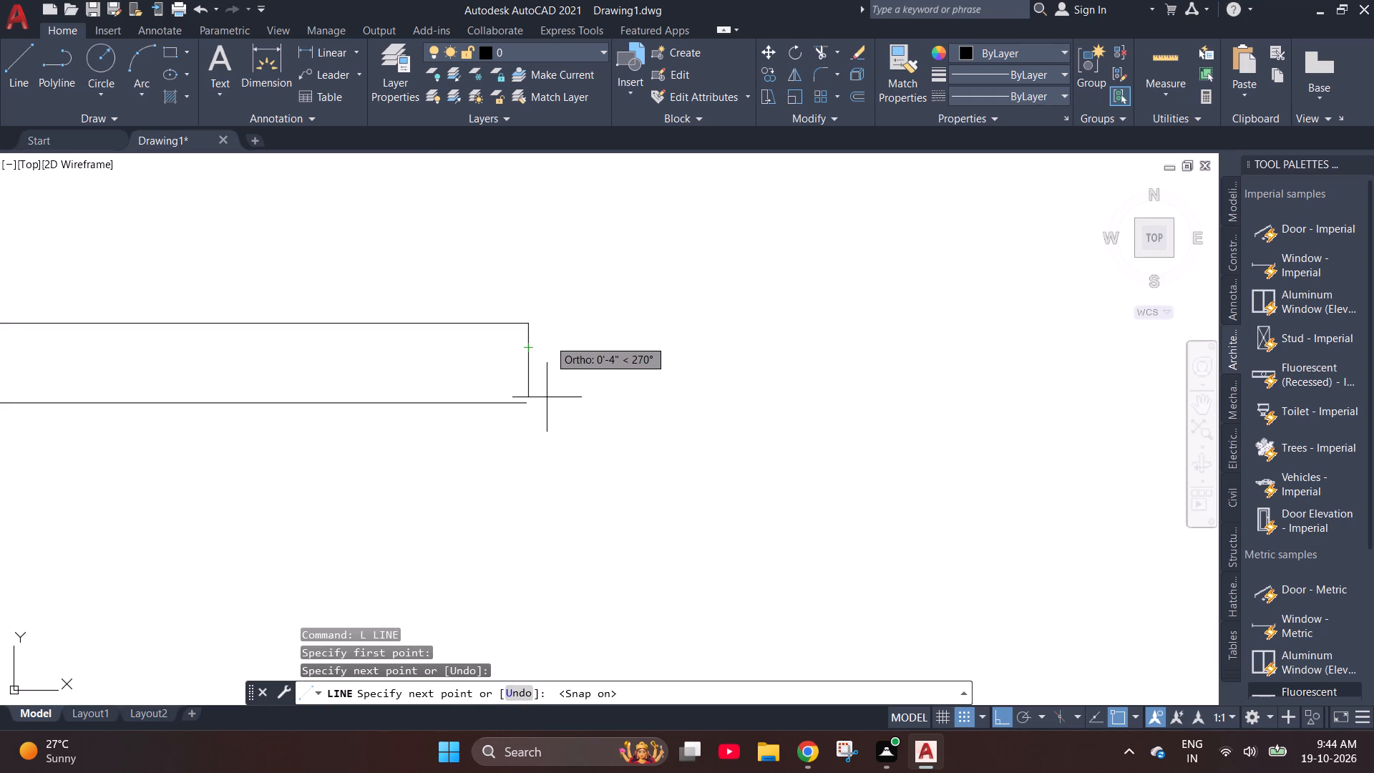
key("F9")
key("F8")
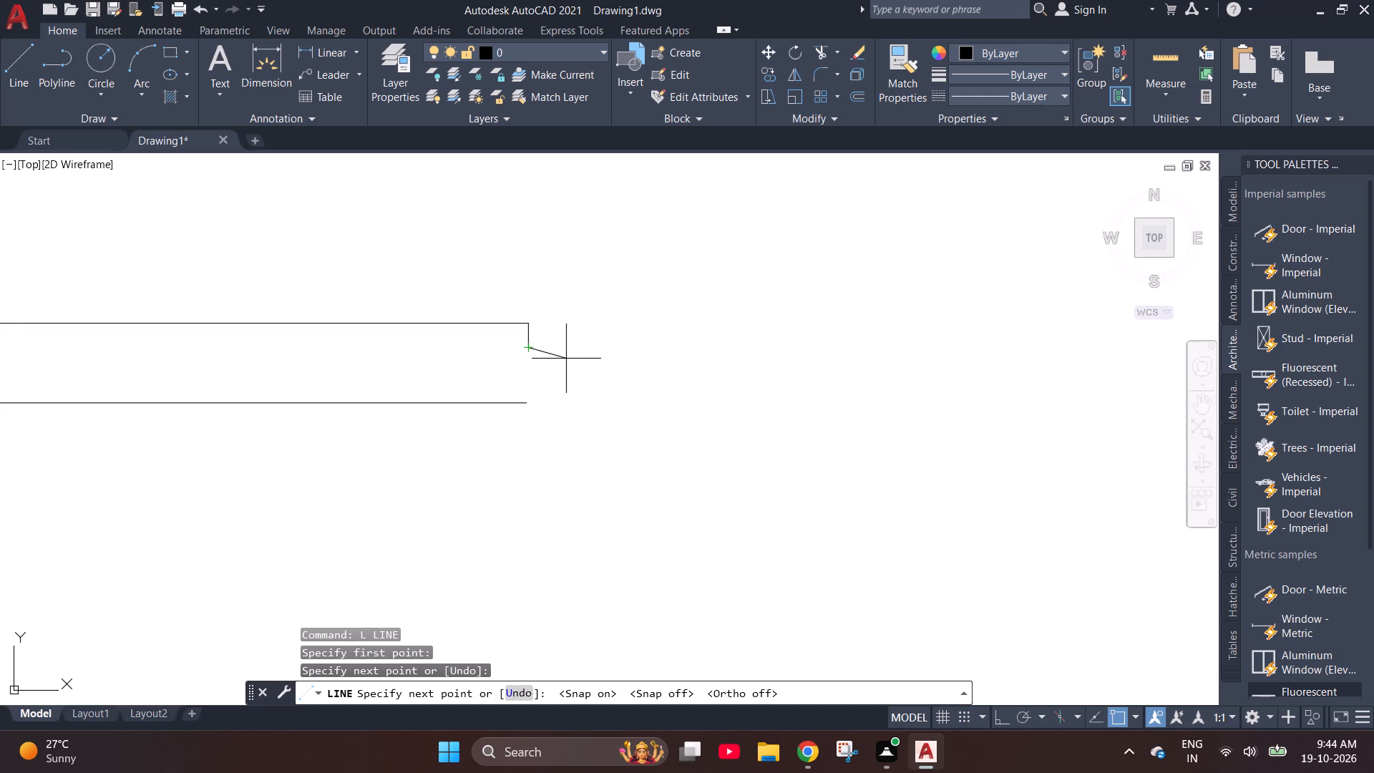
left_click(566, 359)
left_click(505, 371)
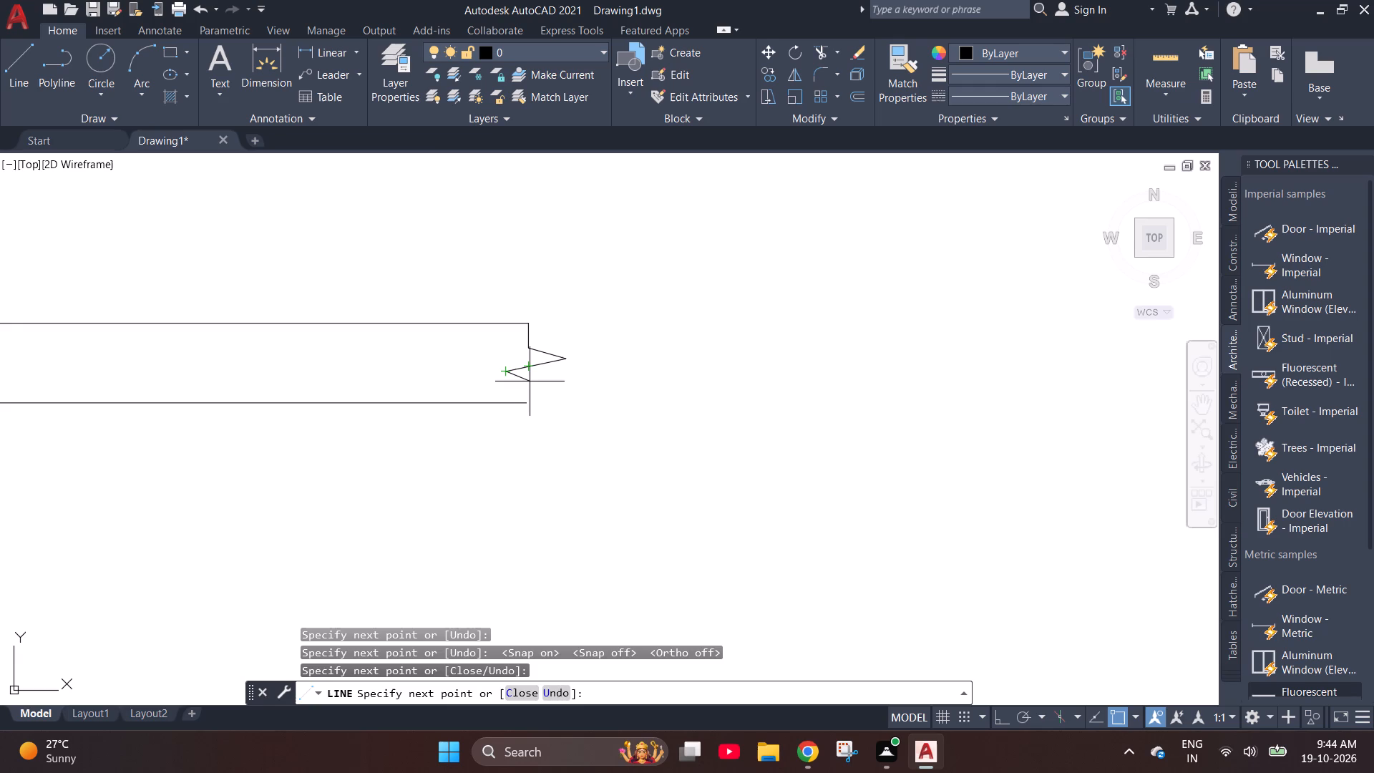
left_click(530, 381)
left_click(533, 400)
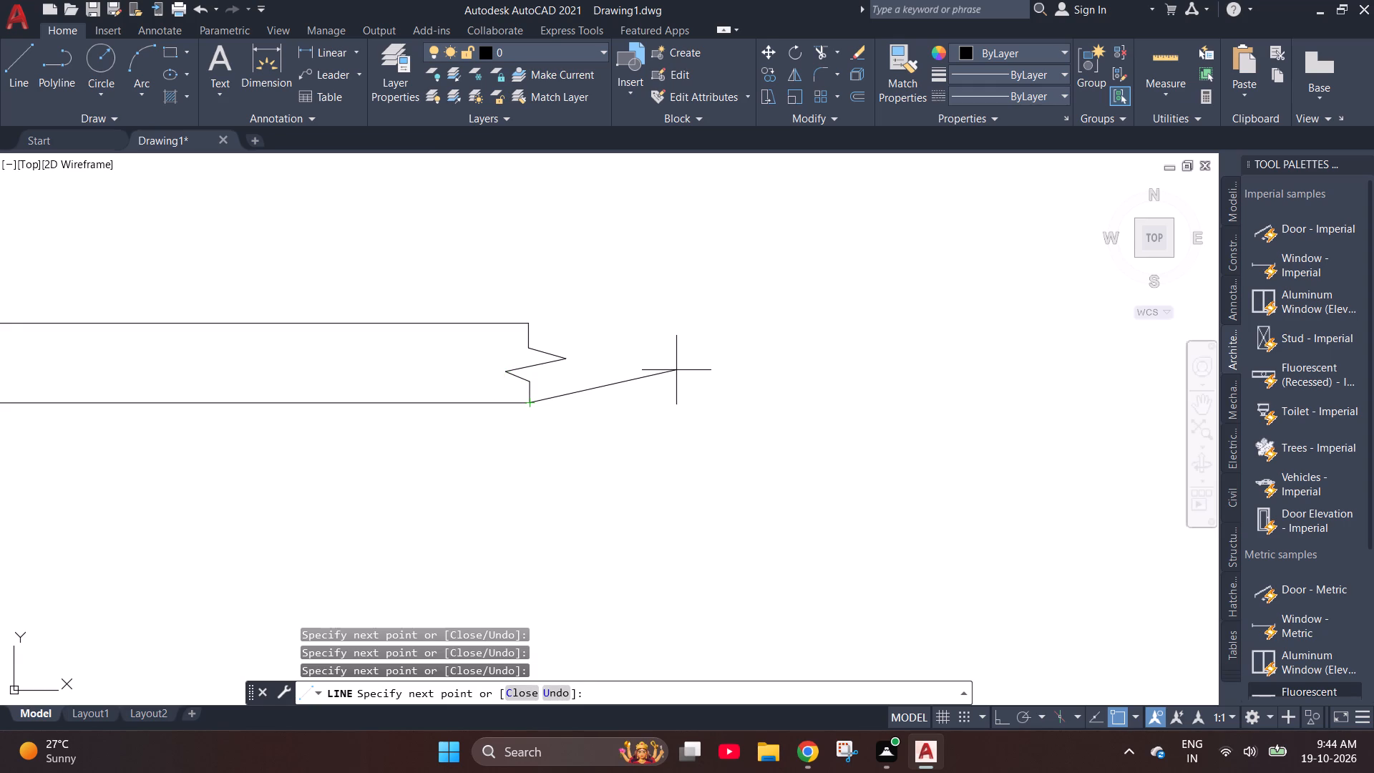
key("Escape")
scroll(674, 371, "down", 3)
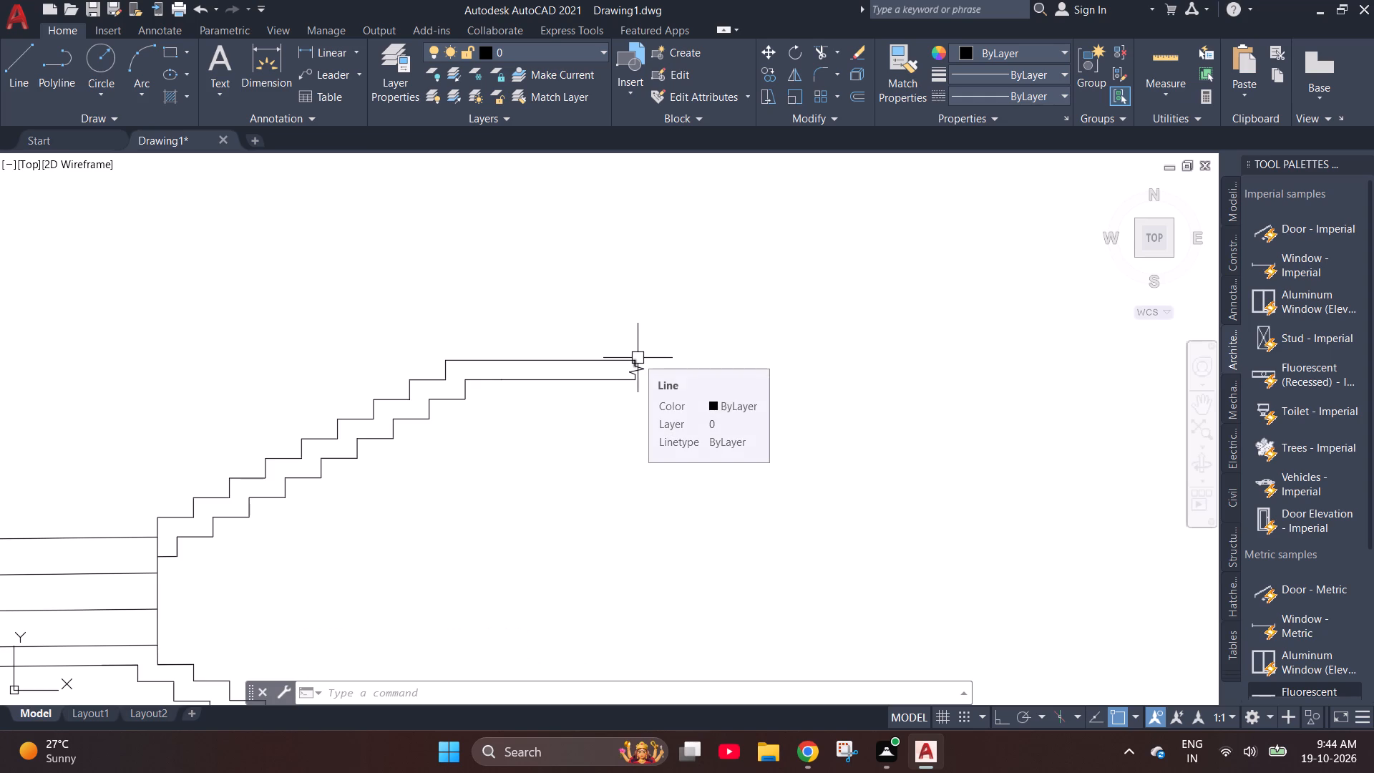
key("Escape")
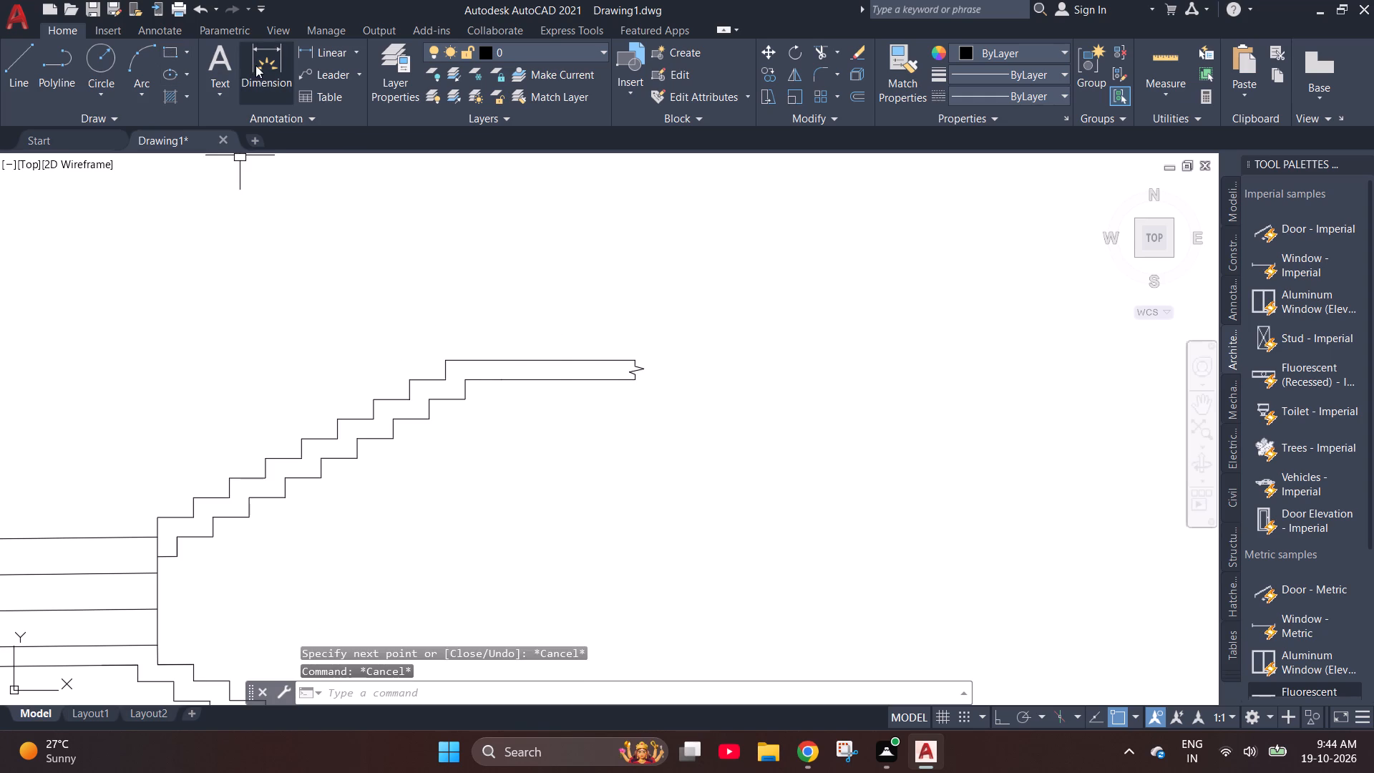
Dimension the height of one riser near the bottom of the upper flight, placing the text above the steps.
left_click(265, 64)
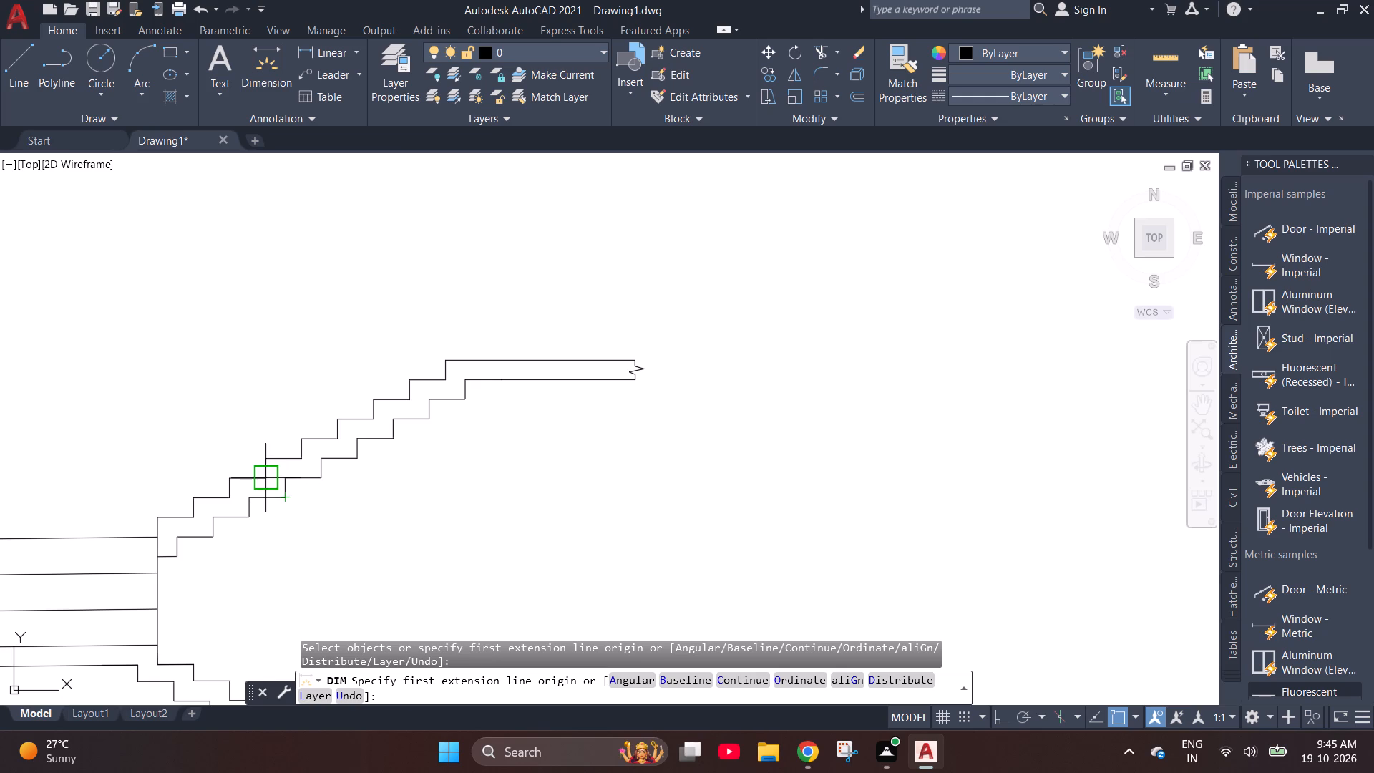
left_click(227, 499)
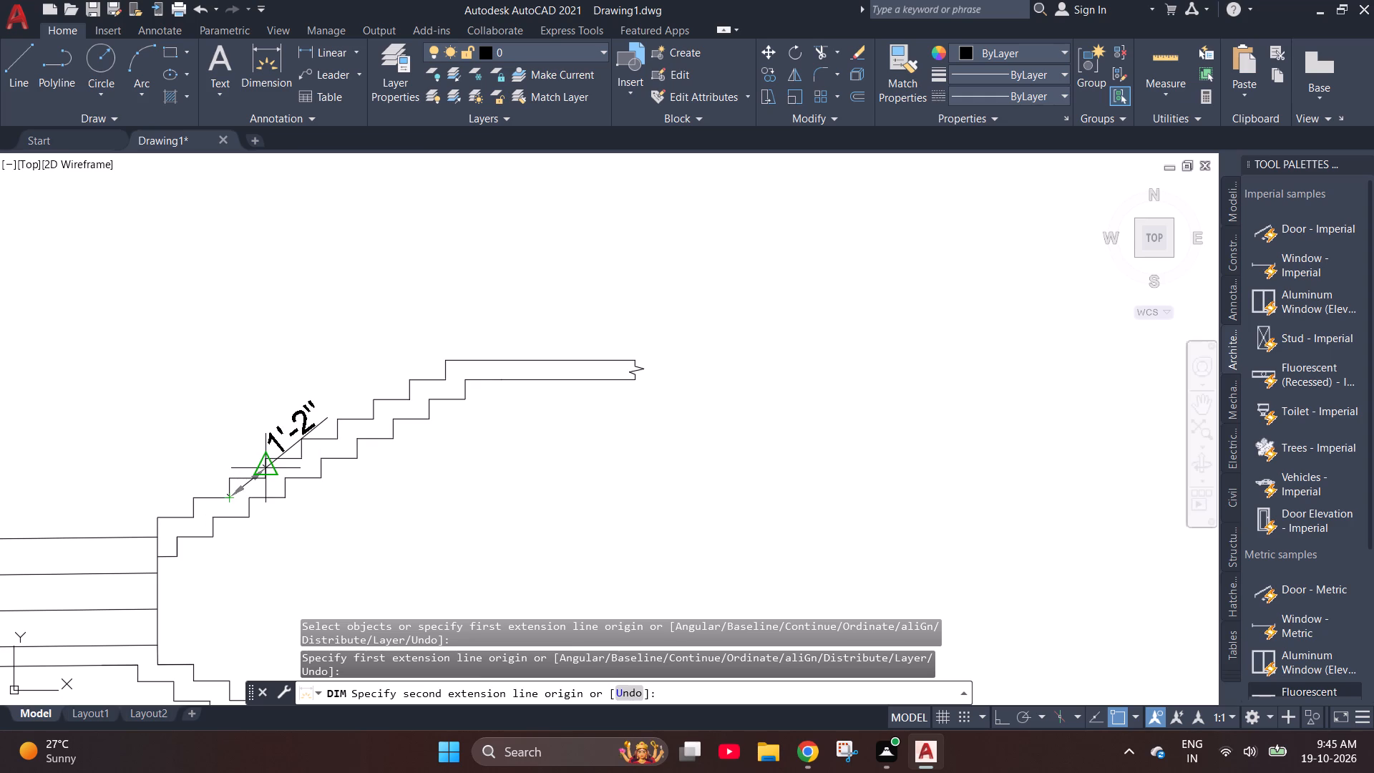
scroll(269, 461, "up", 3)
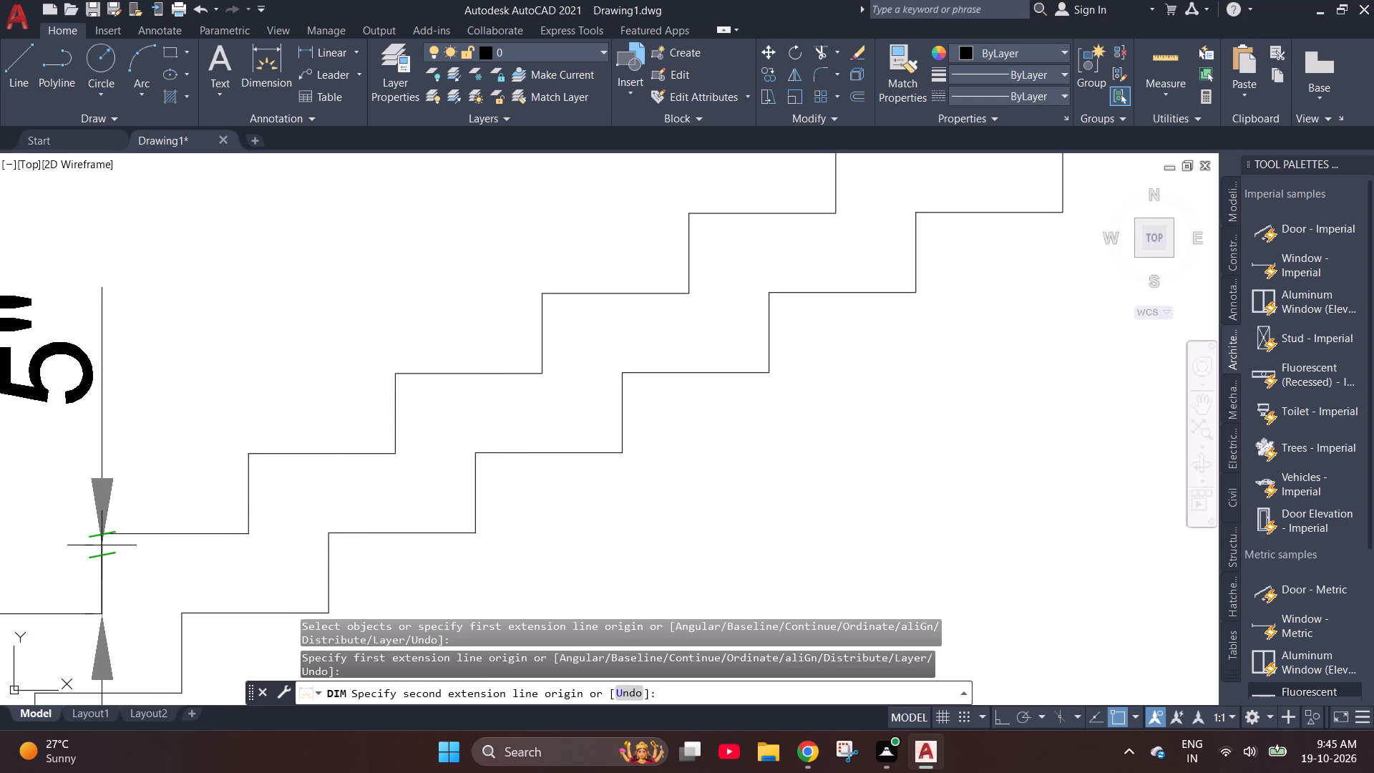
left_click(98, 525)
scroll(159, 473, "down", 3)
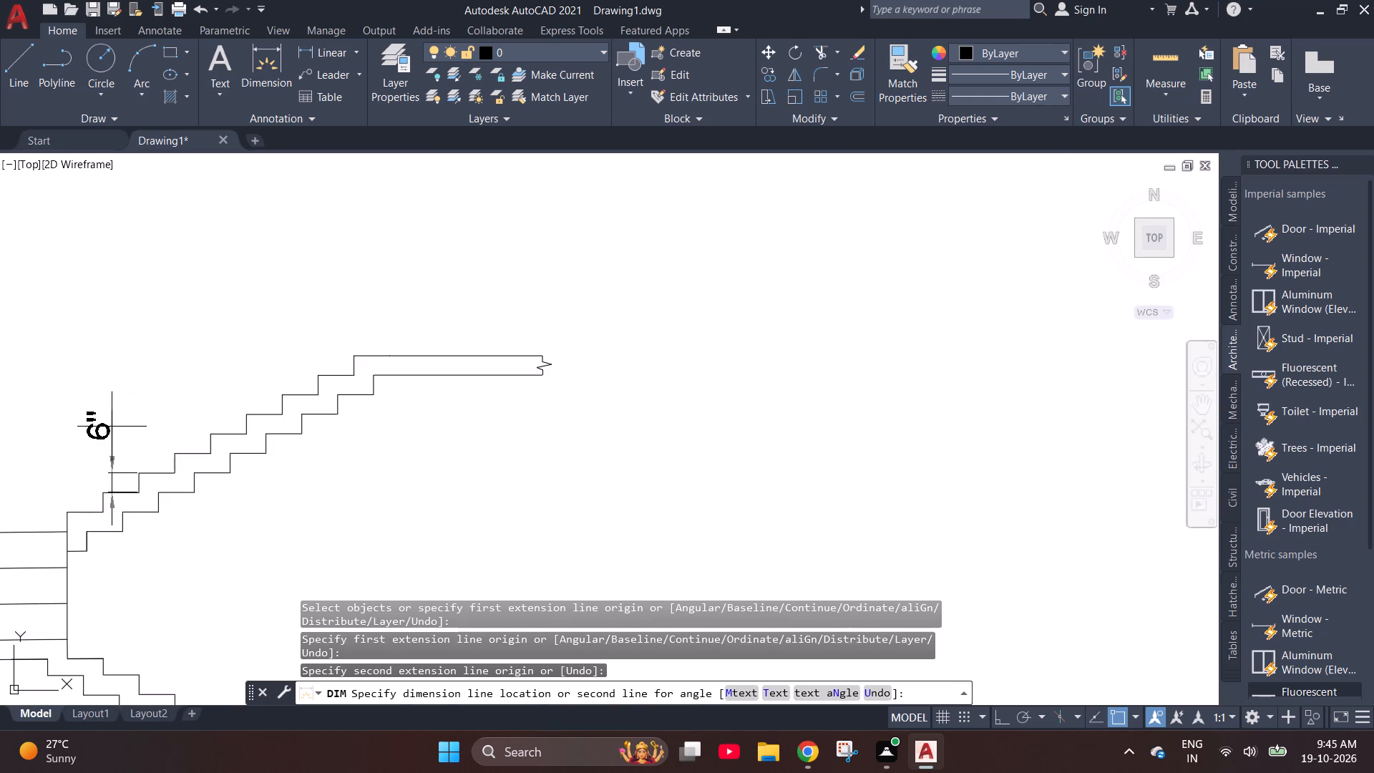
left_click(75, 422)
scroll(215, 478, "down", 1)
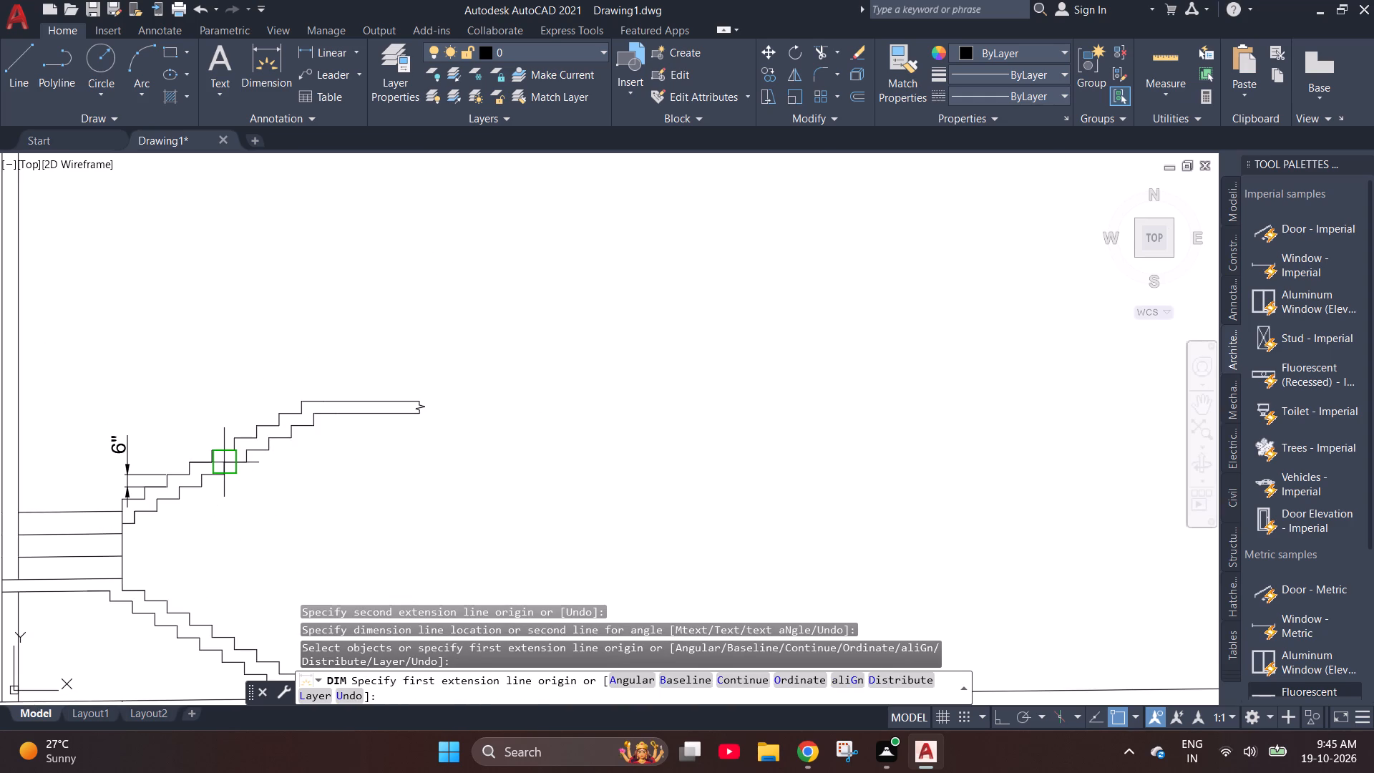
key("space")
Dimension the width of one tread midway down the lower flight, placing the dimension line above the steps.
scroll(246, 408, "down", 2)
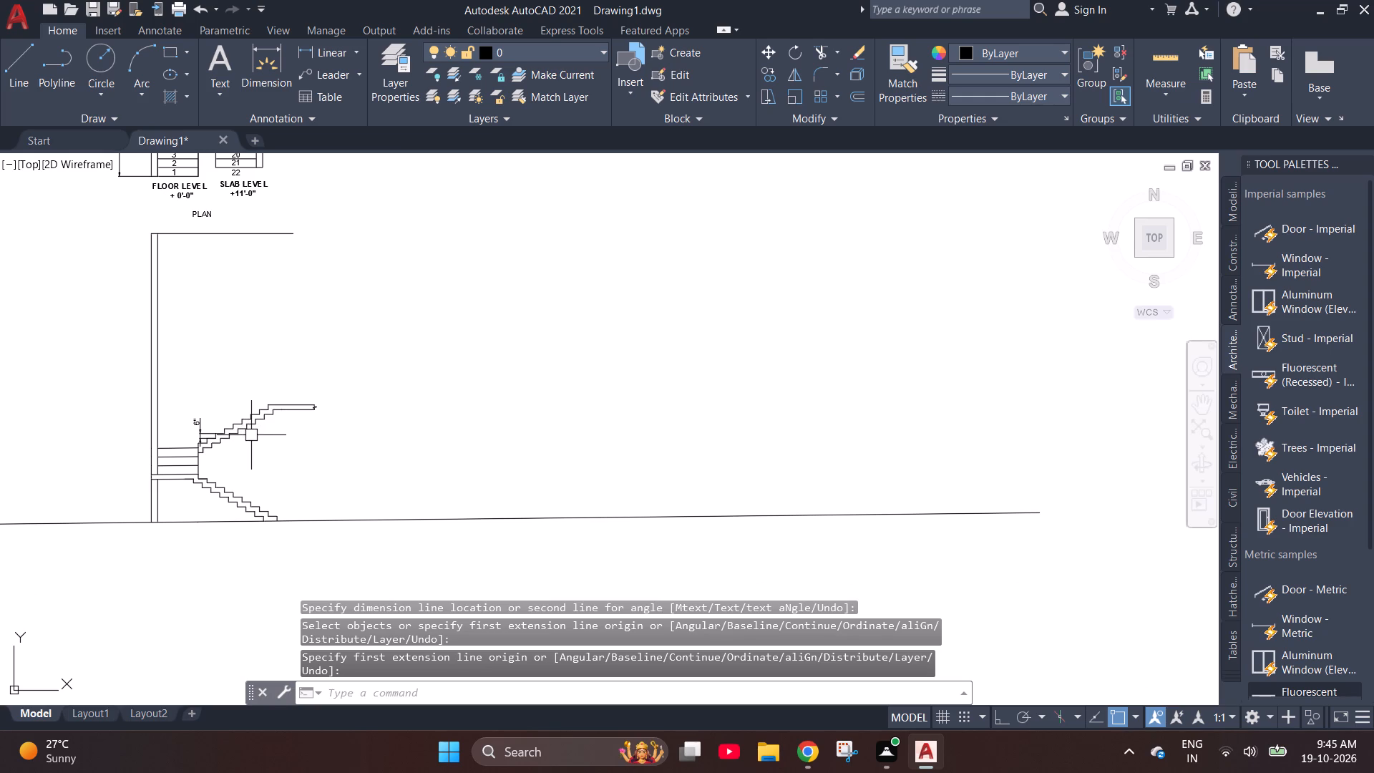
scroll(218, 517, "up", 4)
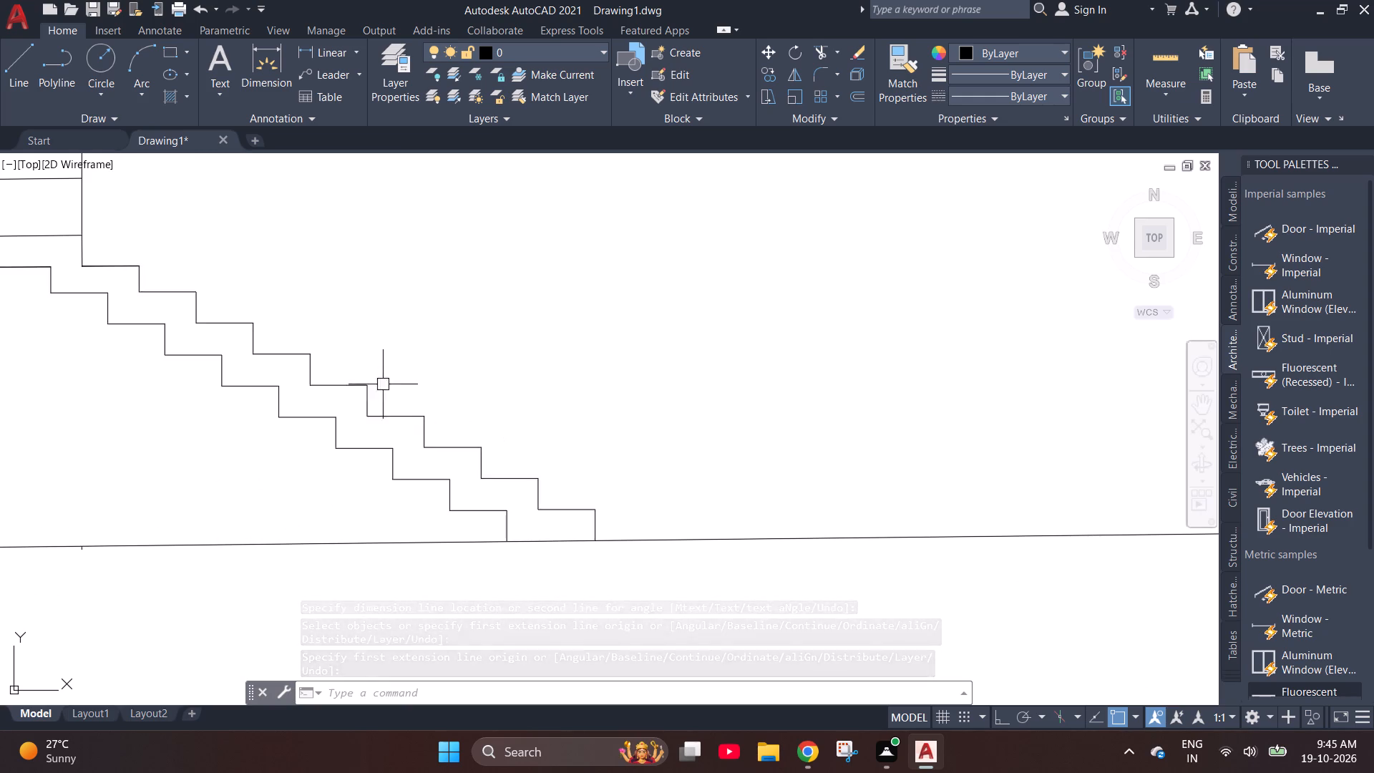
key("space")
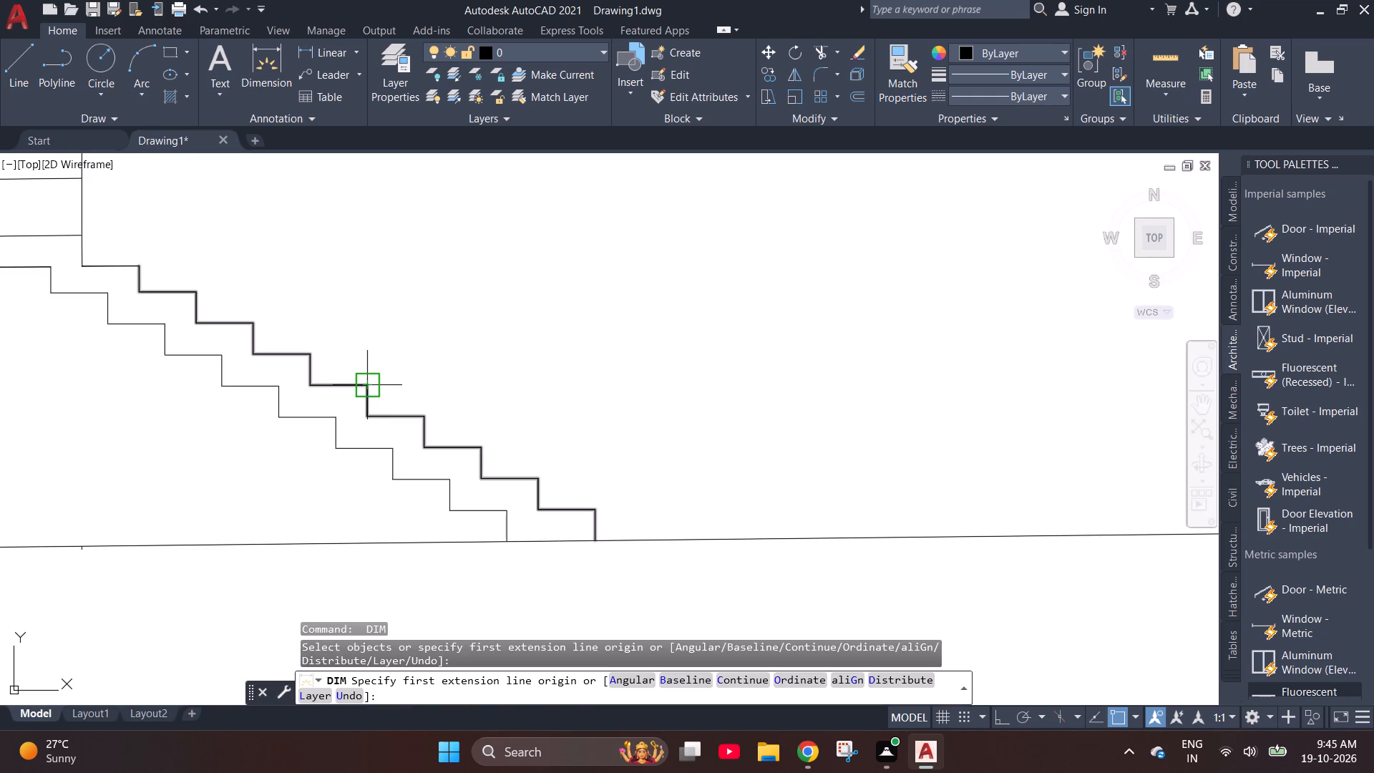
left_click(367, 389)
left_click(307, 382)
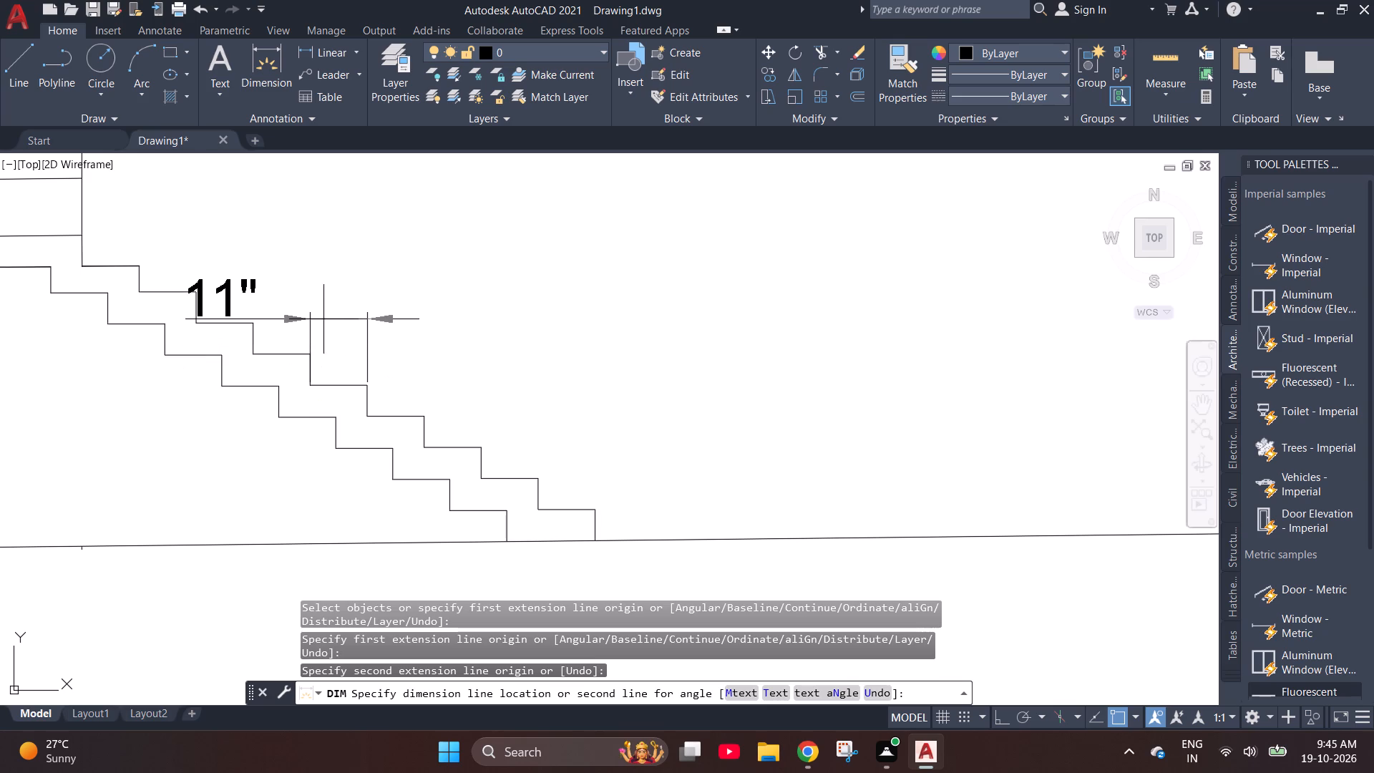
left_click(359, 259)
Dimension the height from the ground line to the top of the landing slab, placing it outside the wall.
scroll(435, 329, "down", 3)
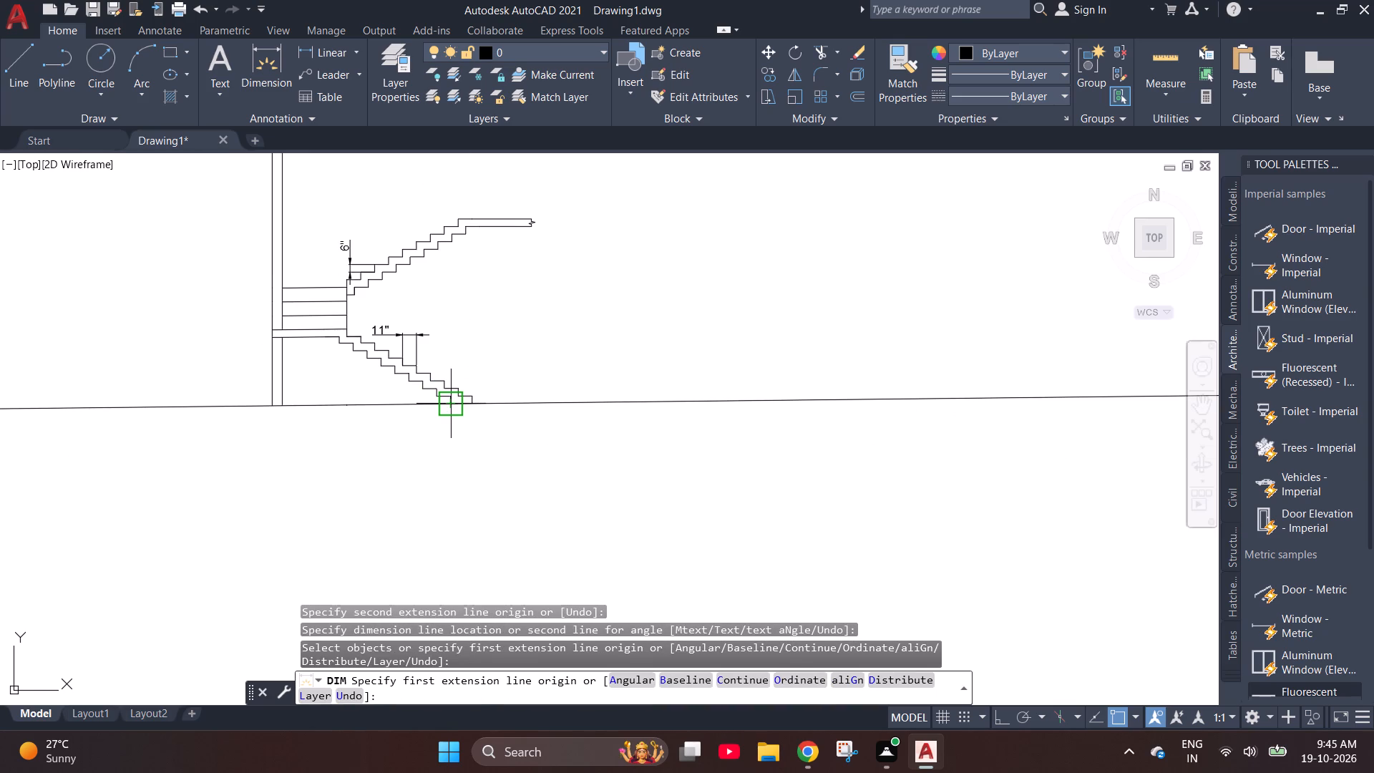
scroll(500, 407, "down", 2)
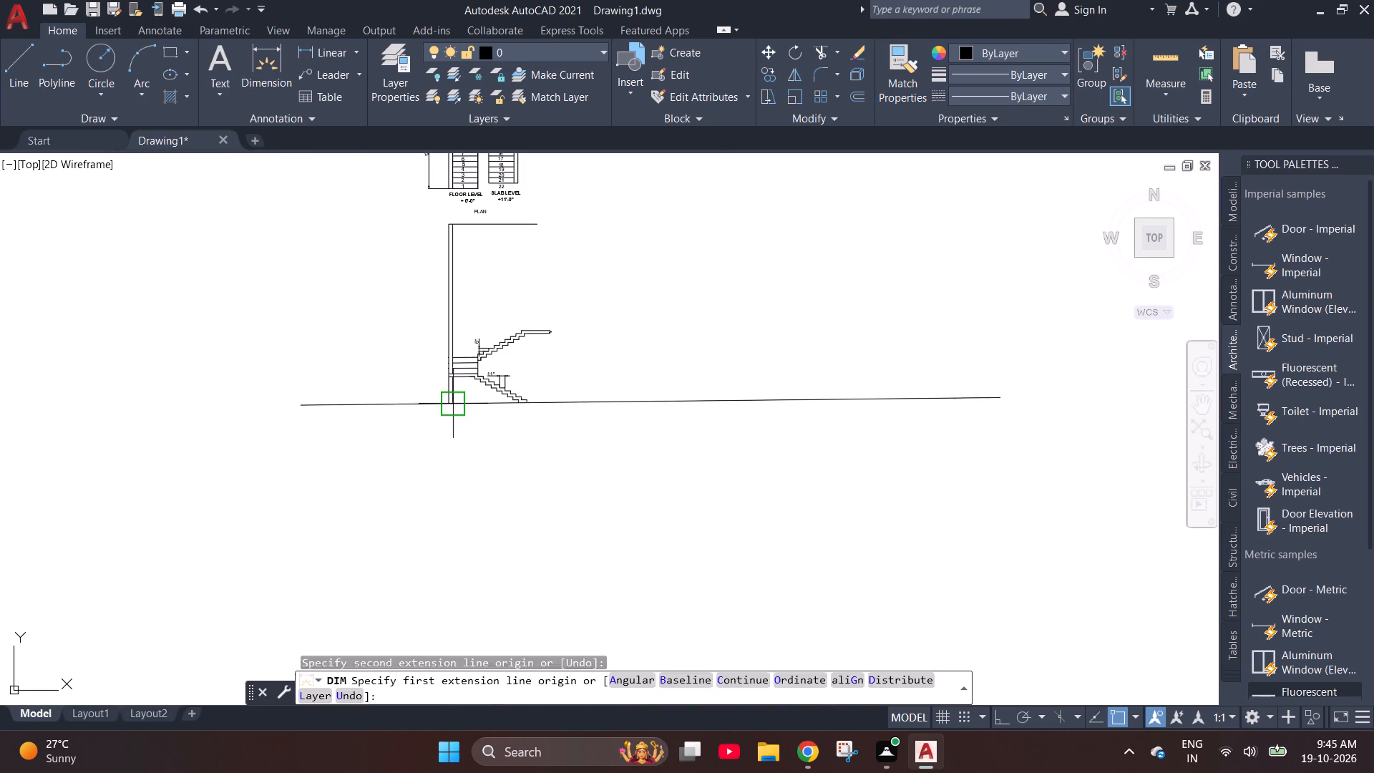
scroll(419, 388, "up", 3)
scroll(470, 345, "up", 2)
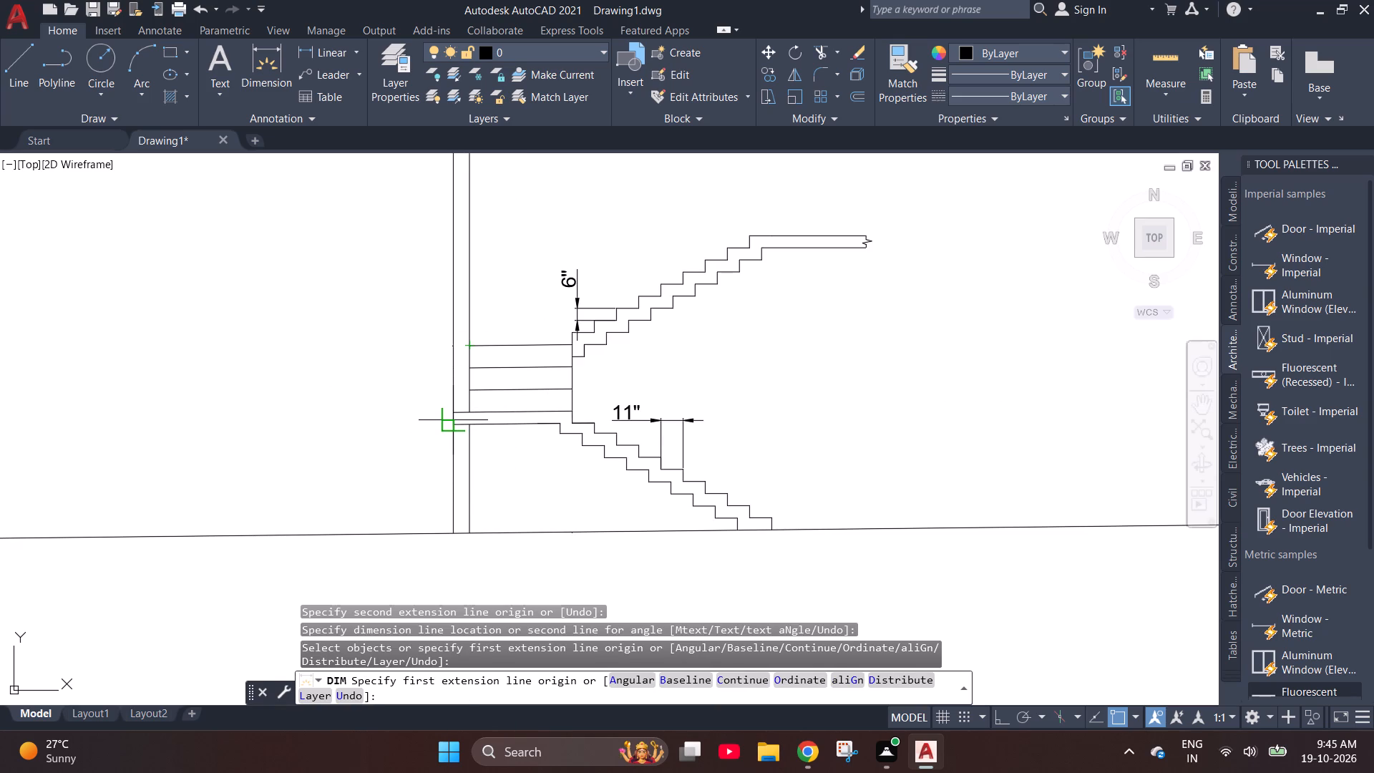
left_click(454, 403)
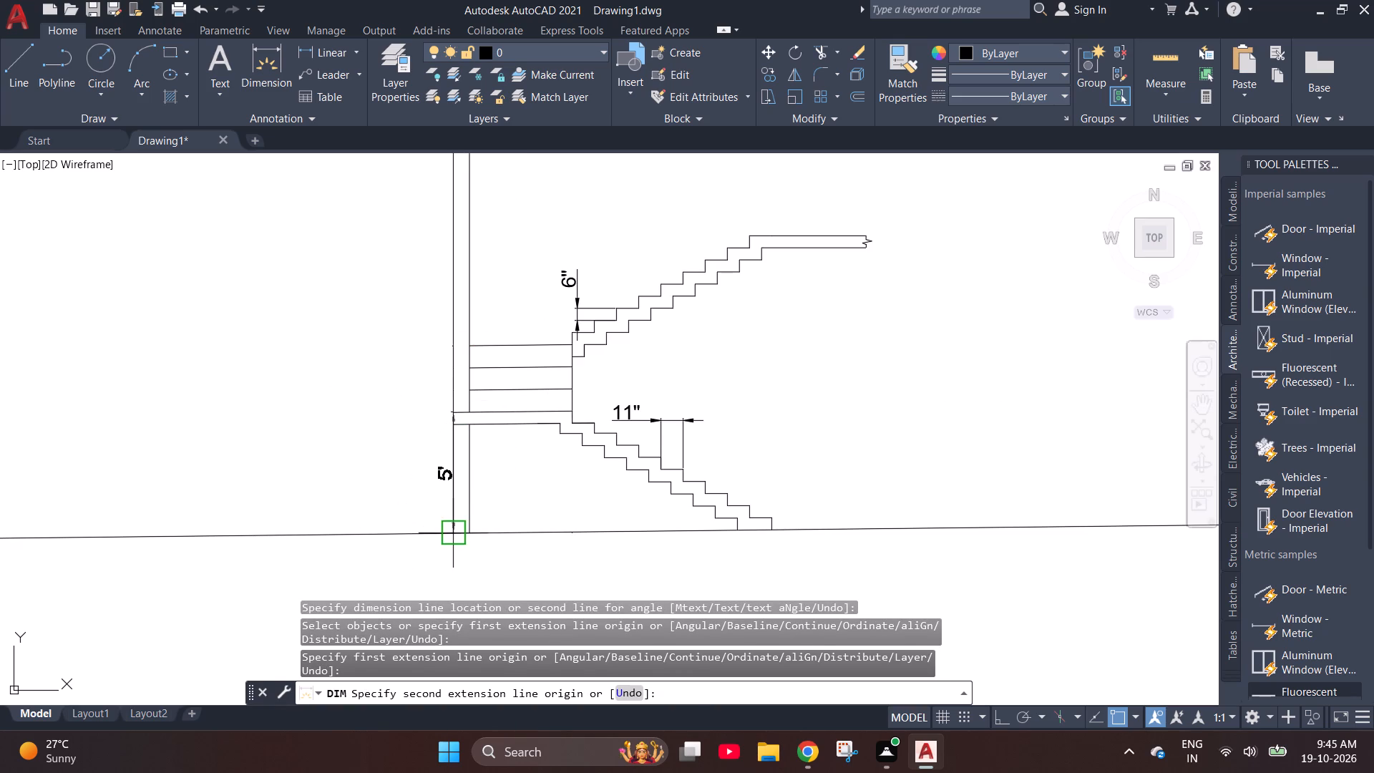
left_click(460, 532)
left_click(414, 523)
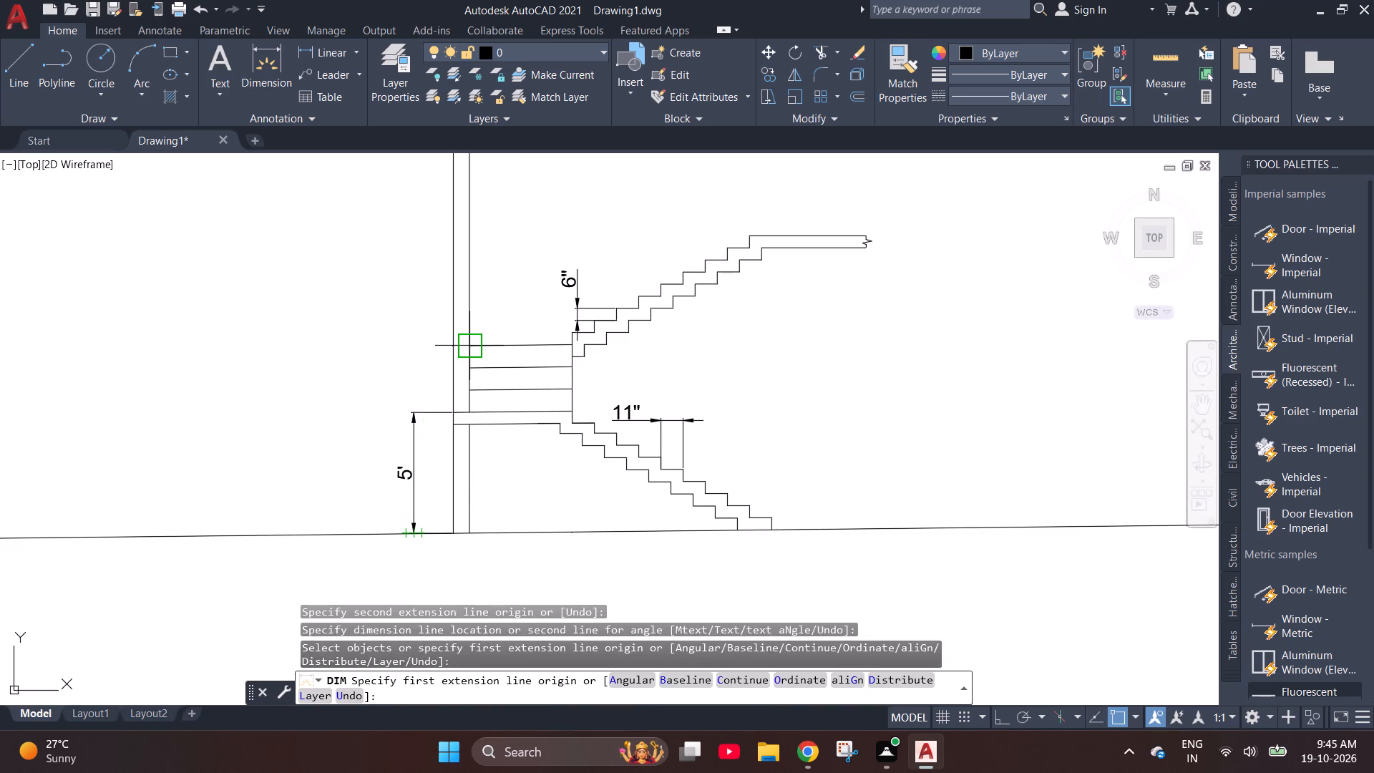
key("space")
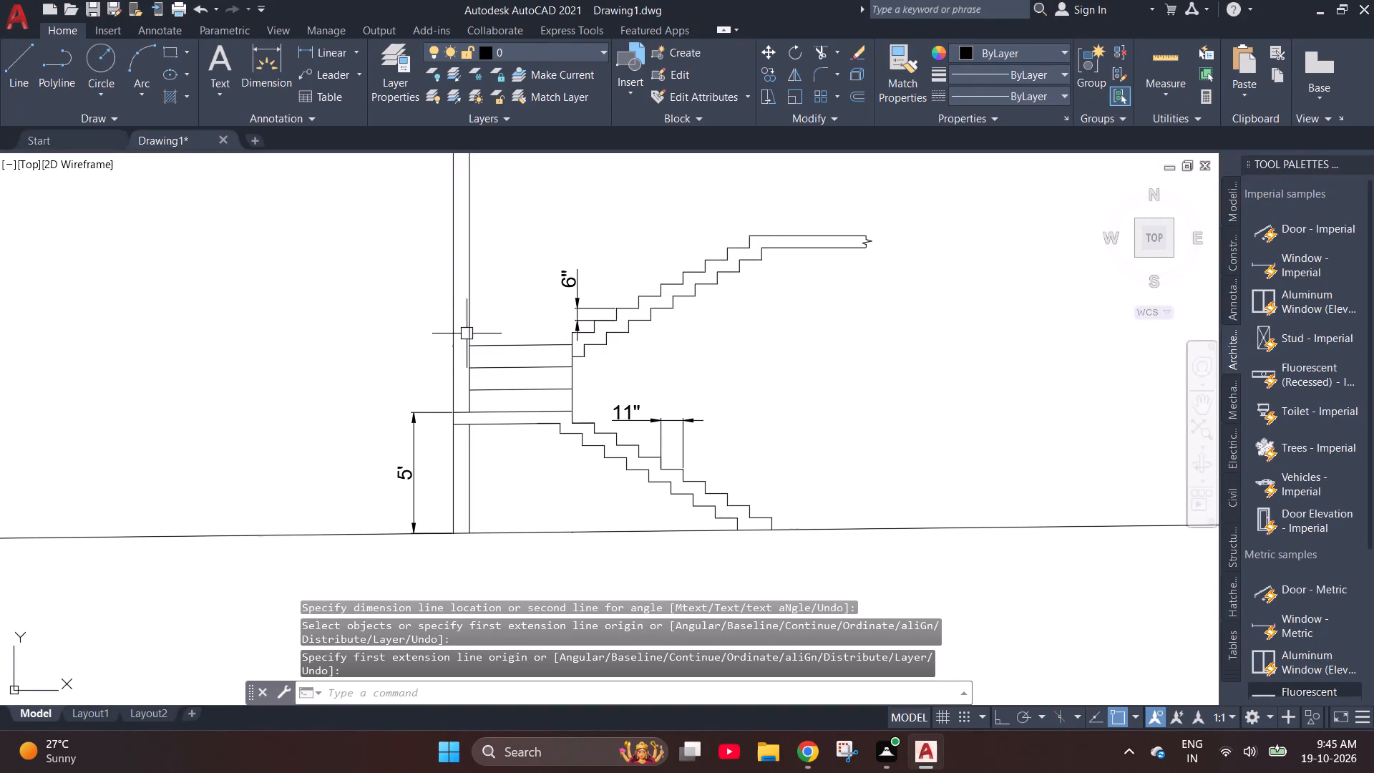
key("Escape")
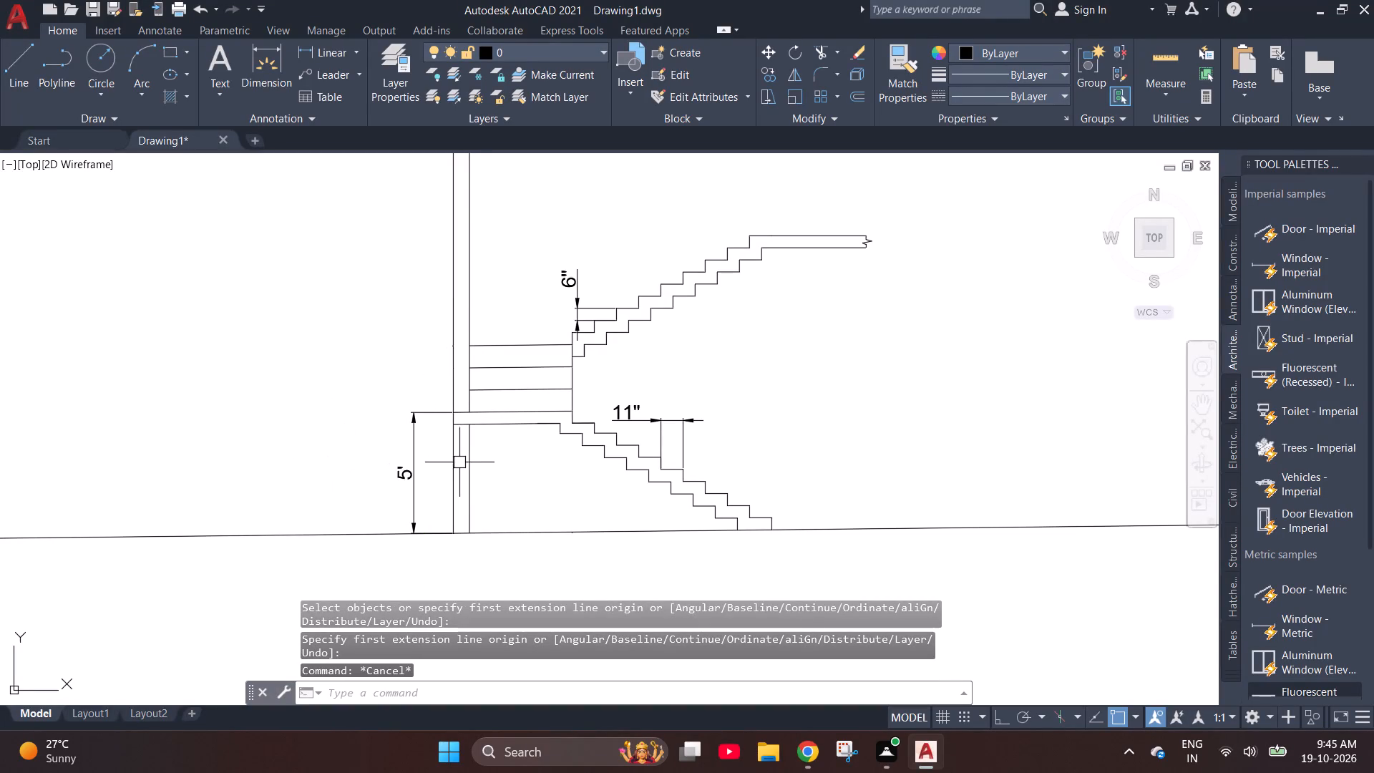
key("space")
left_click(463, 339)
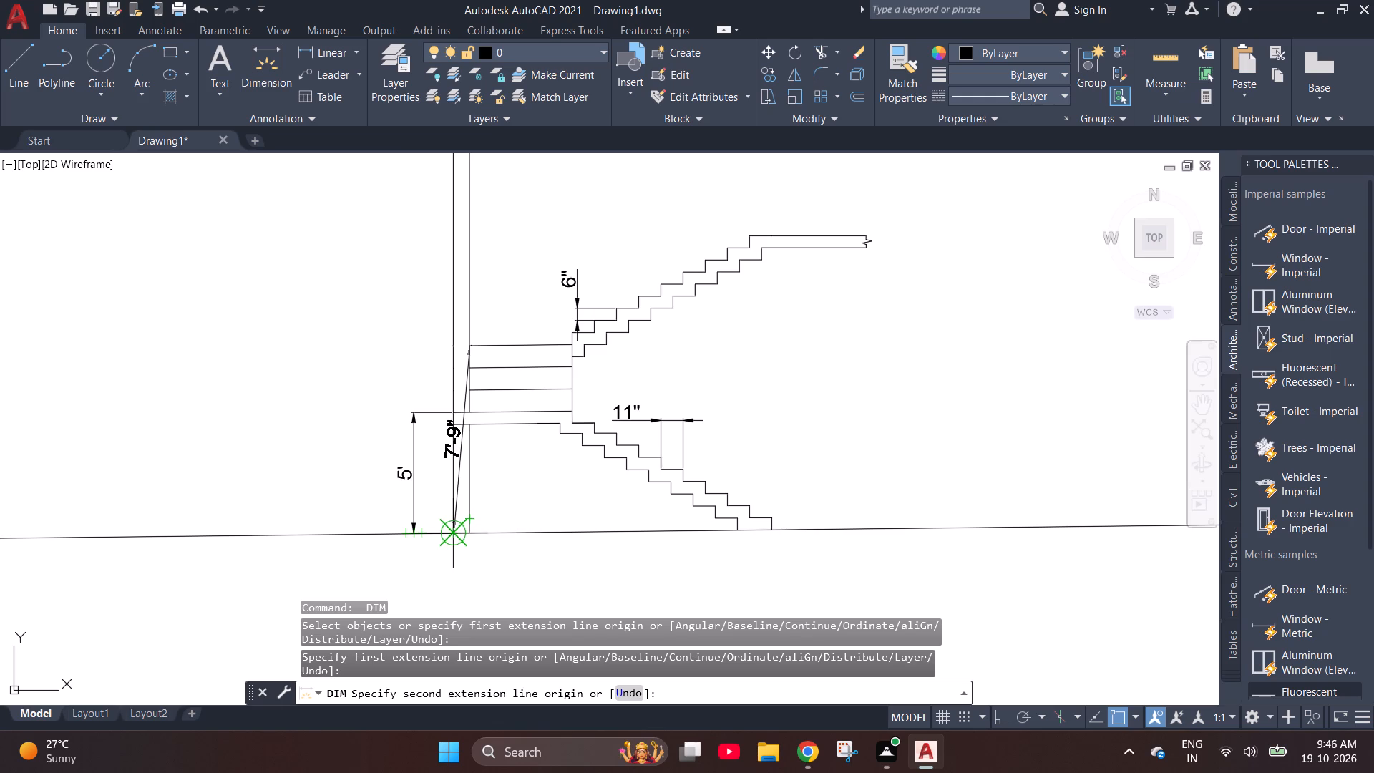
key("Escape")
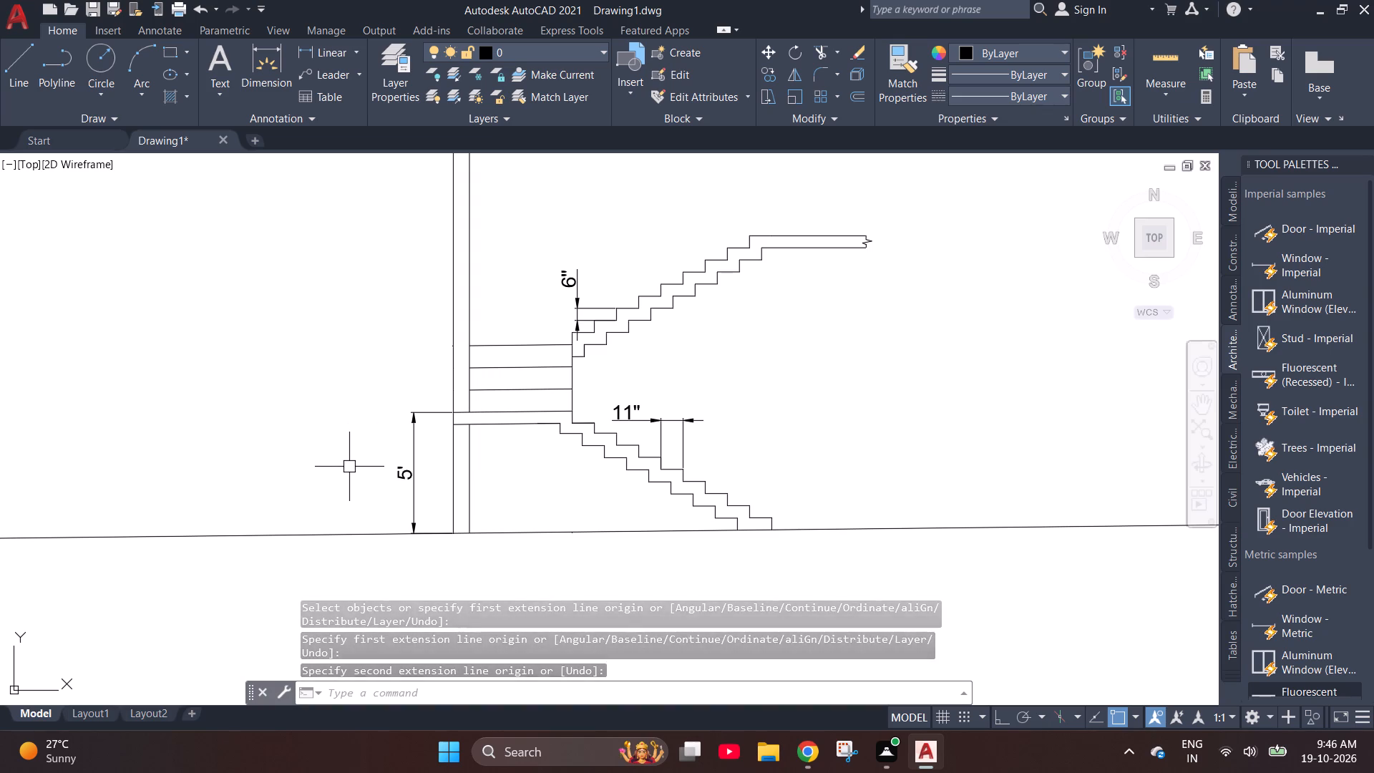
Offset the ground line 6'6" upward, across the area above the landing slab.
key("o")
key("Return")
key("6")
key("apostrophe")
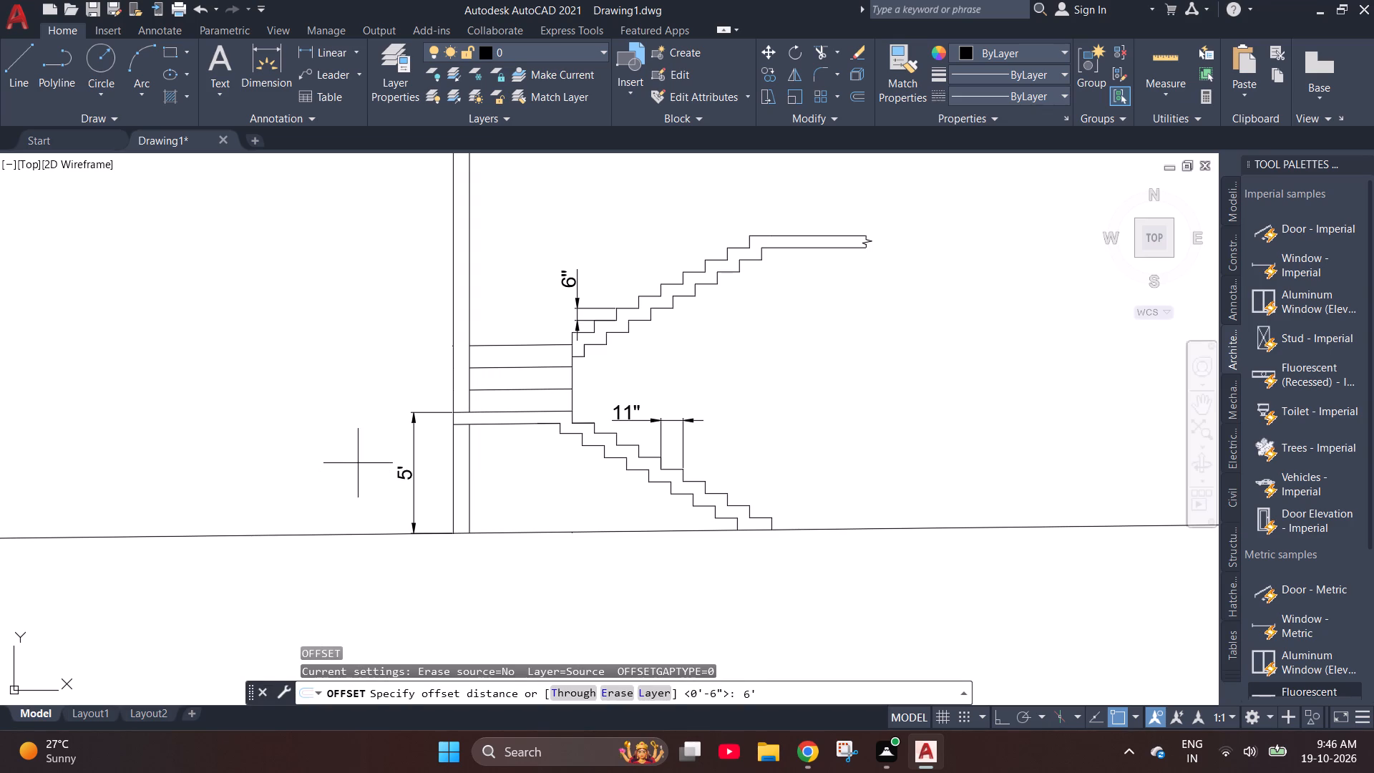
key("6")
key("shift+quotedbl")
key("Return")
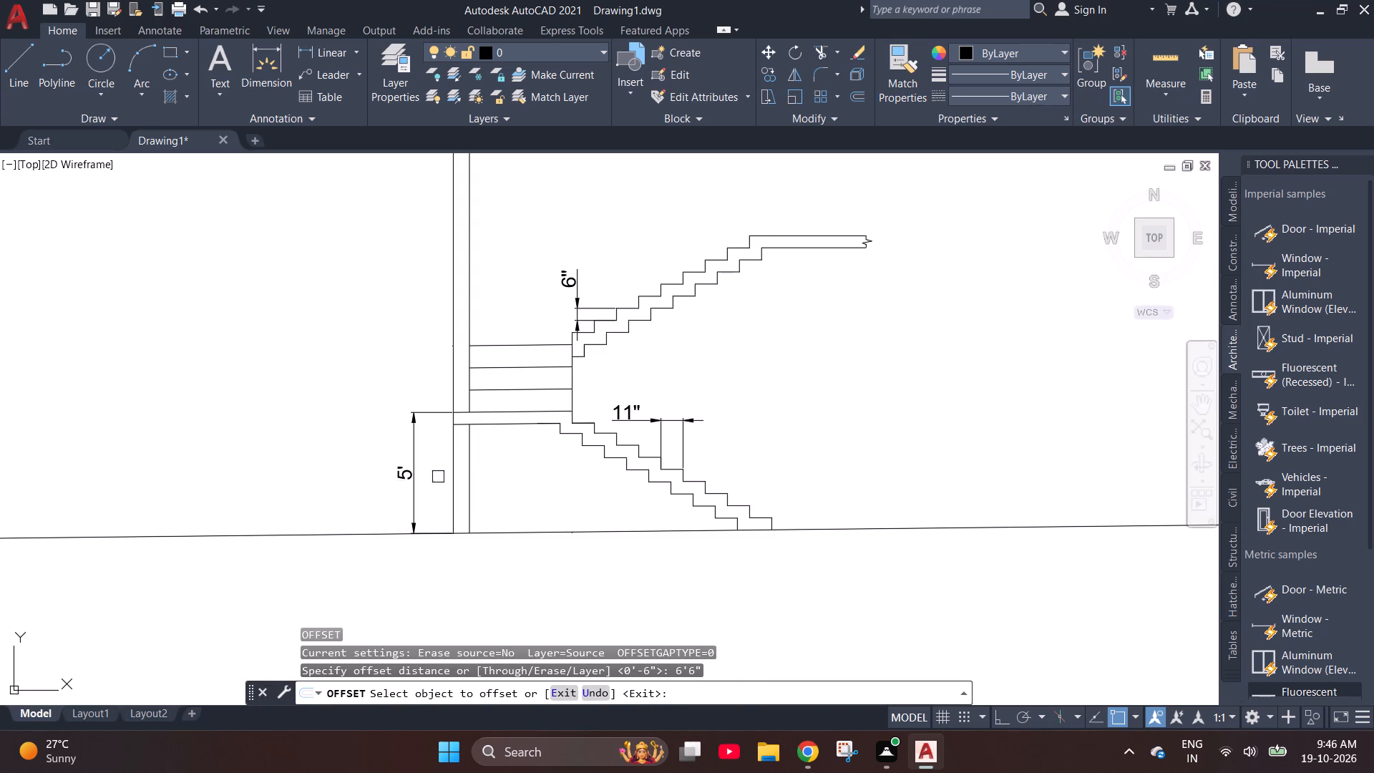
left_click(509, 536)
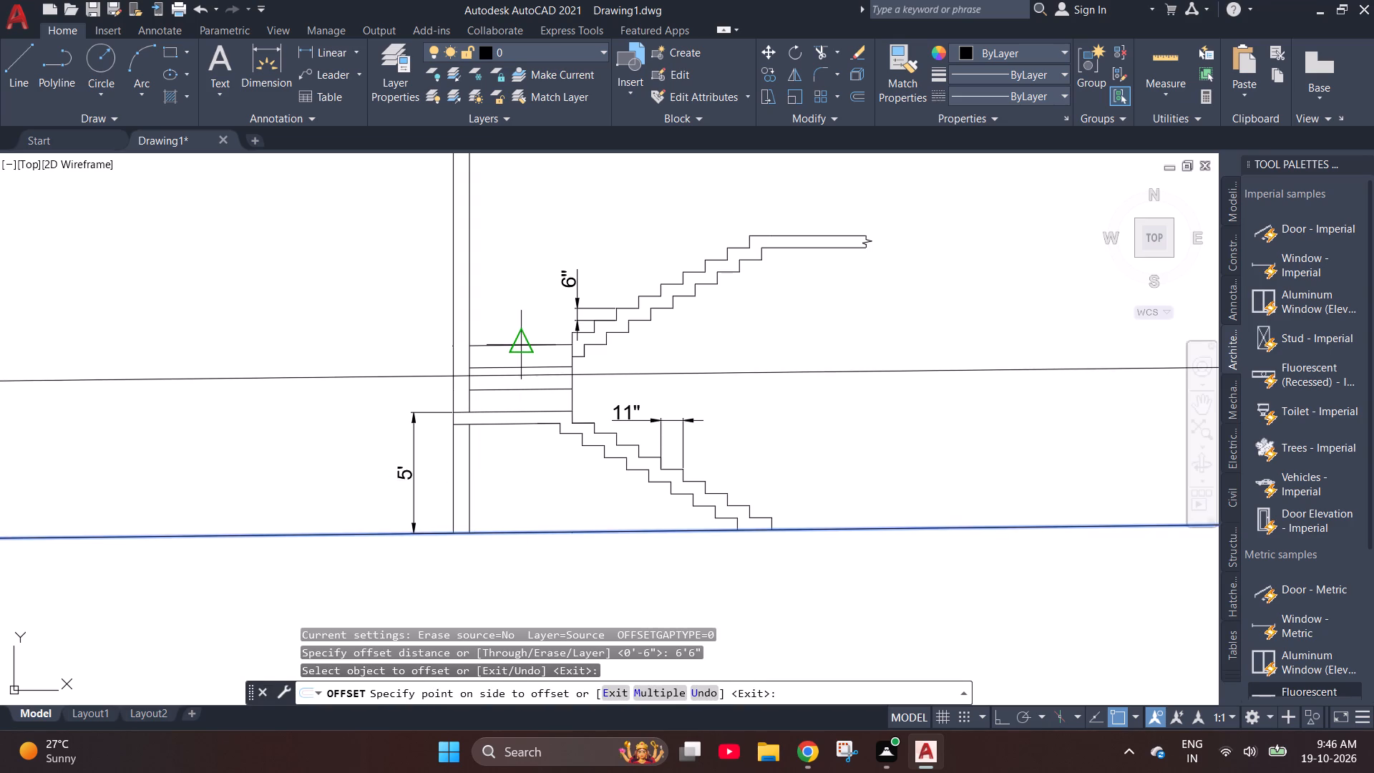
left_click(515, 352)
scroll(500, 368, "up", 3)
scroll(495, 404, "down", 1)
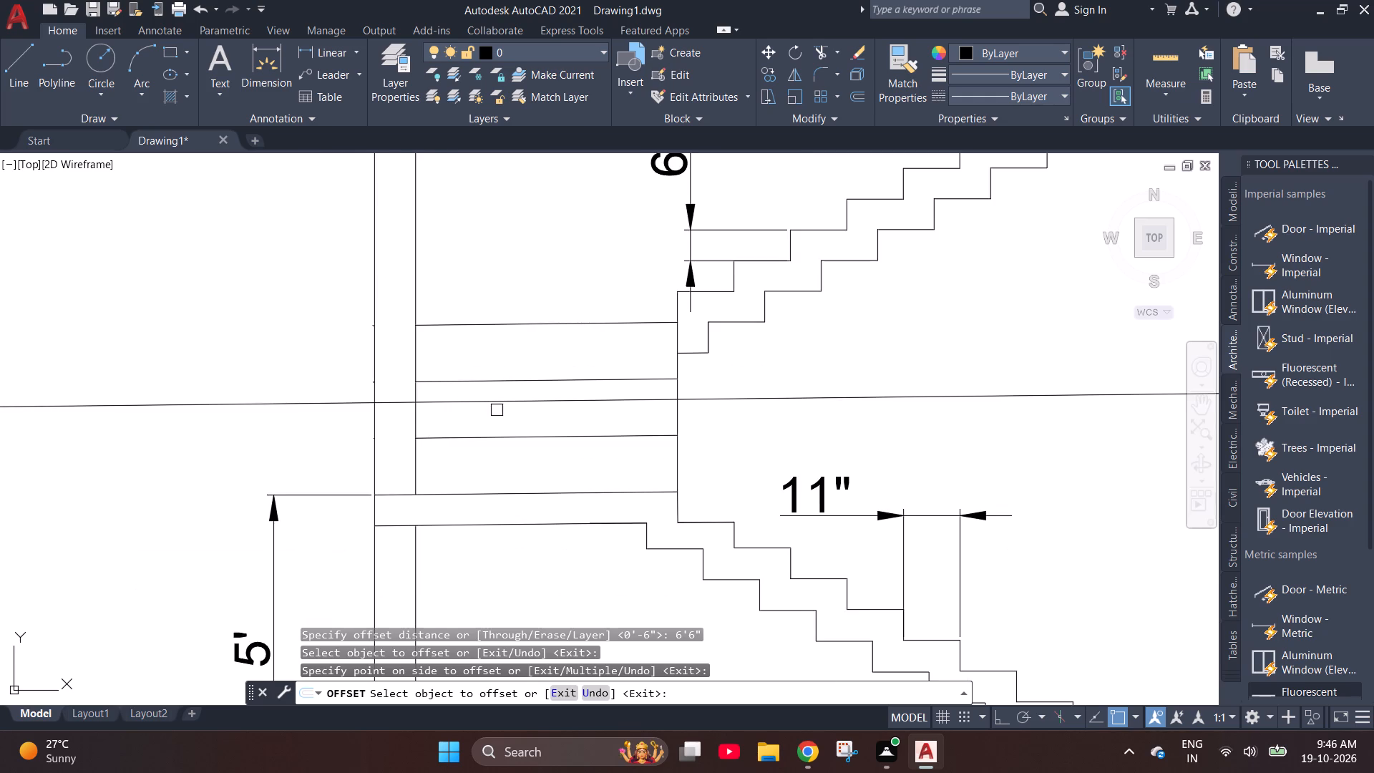
scroll(497, 410, "down", 1)
Erase the lowest of the three step lines above the landing slab.
left_click(507, 428)
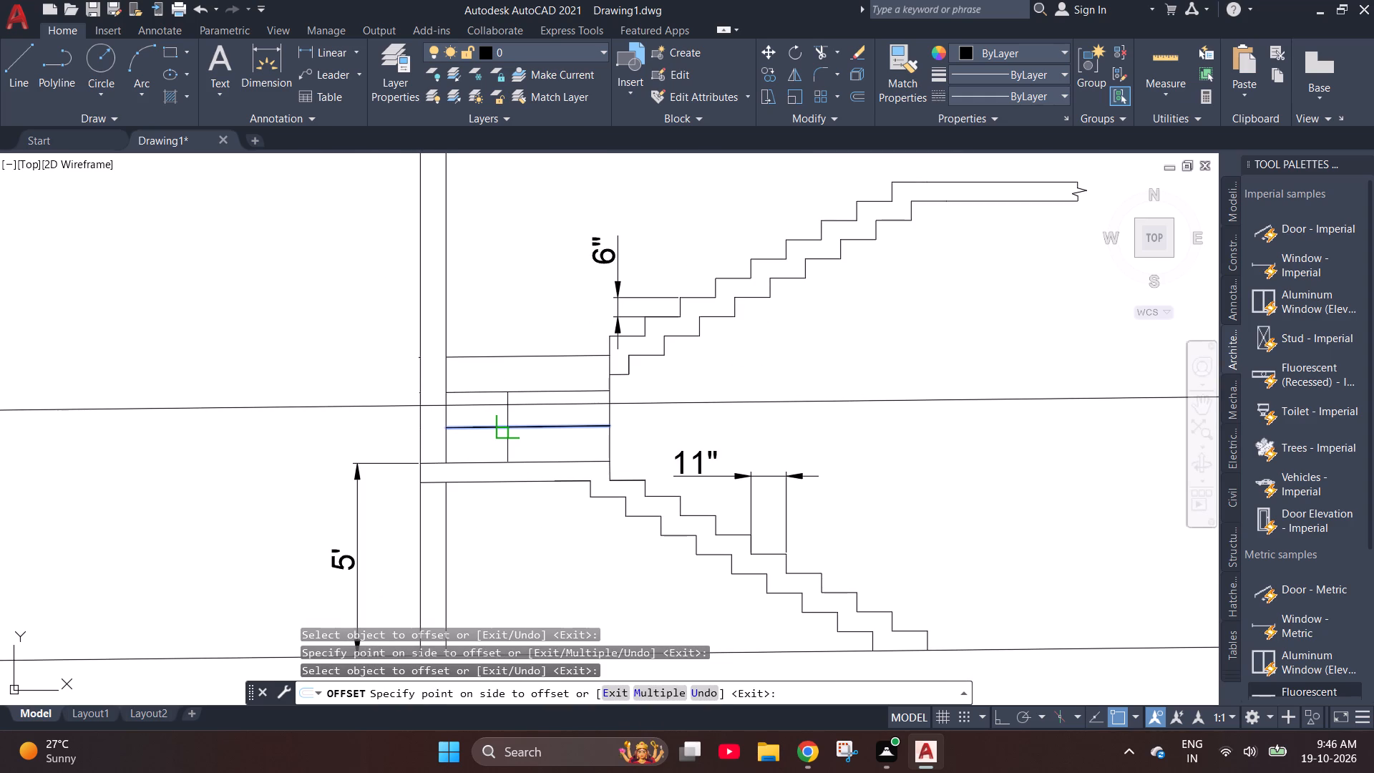
key("Delete")
key("Escape")
left_click(512, 428)
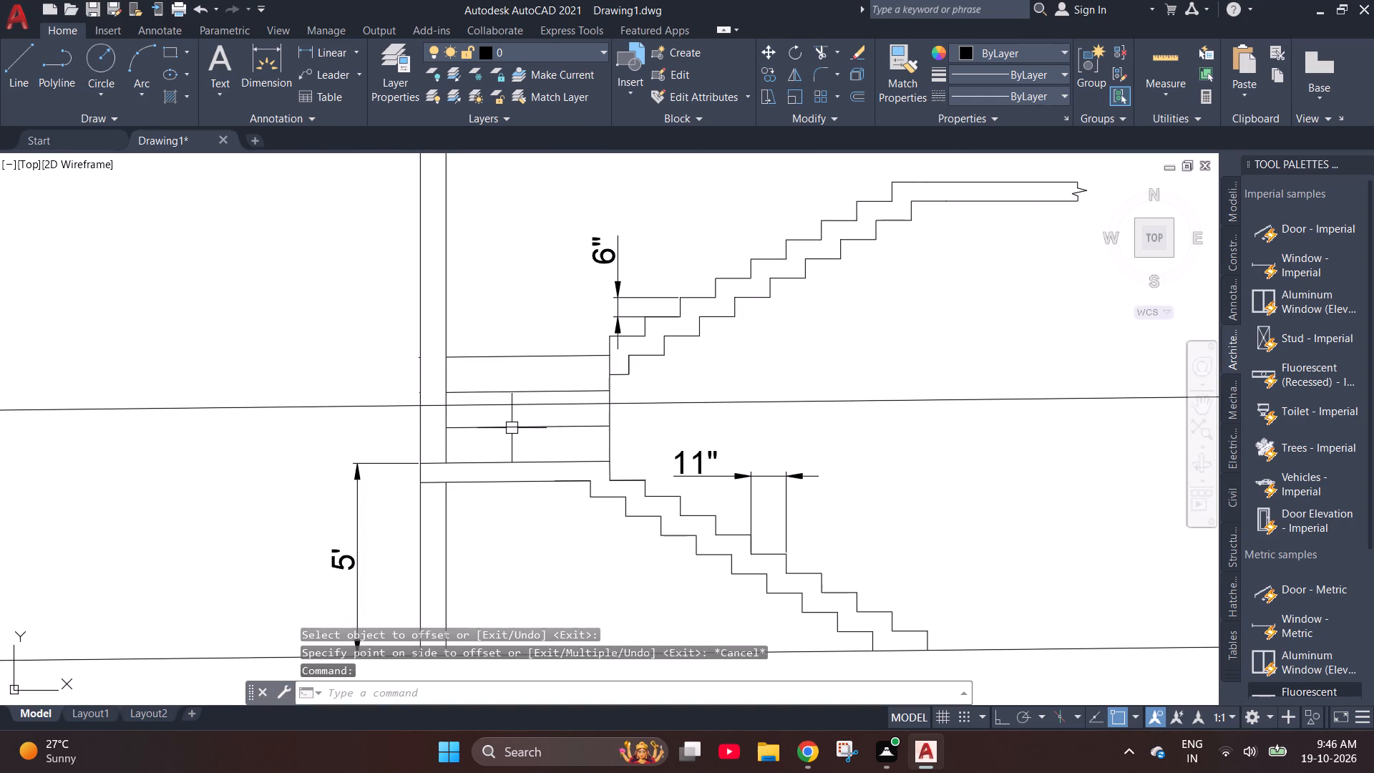
key("Delete")
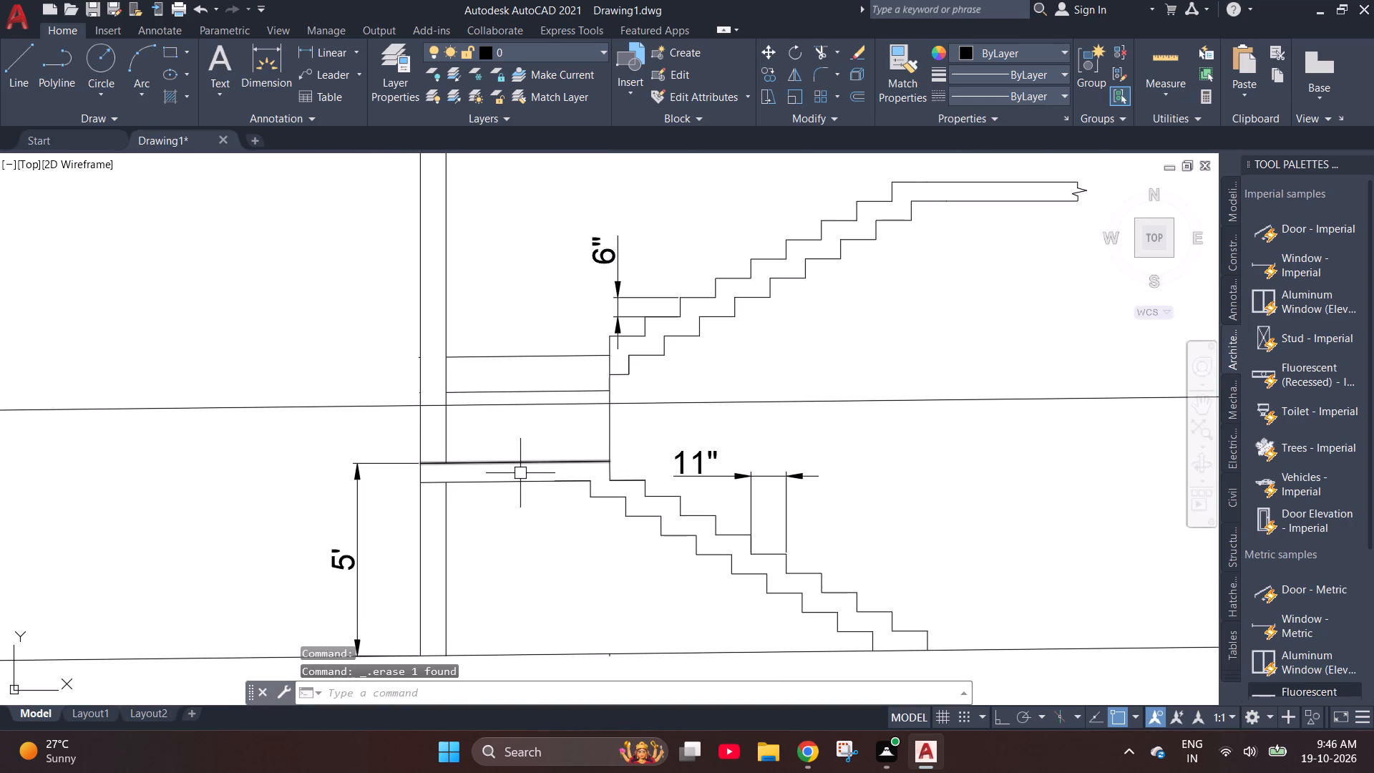
key("space")
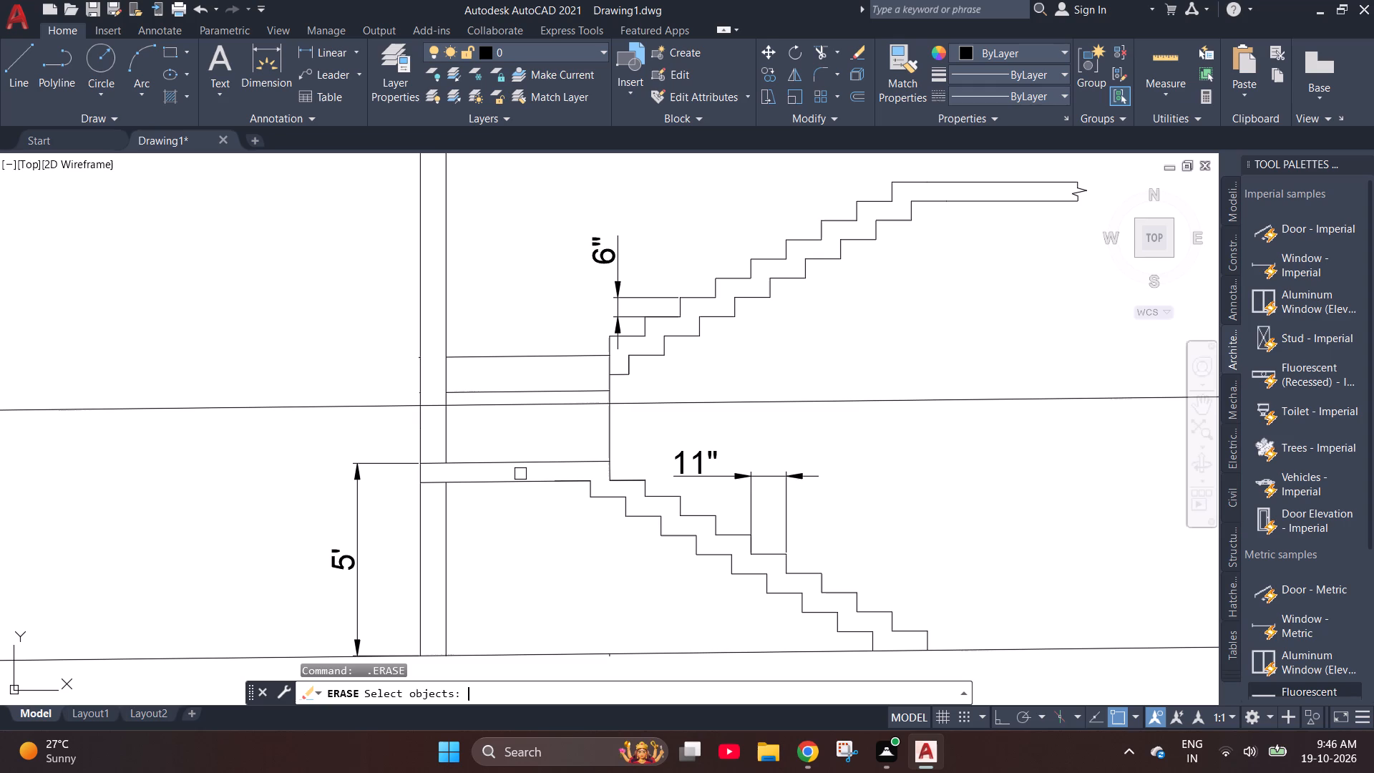
key("Escape")
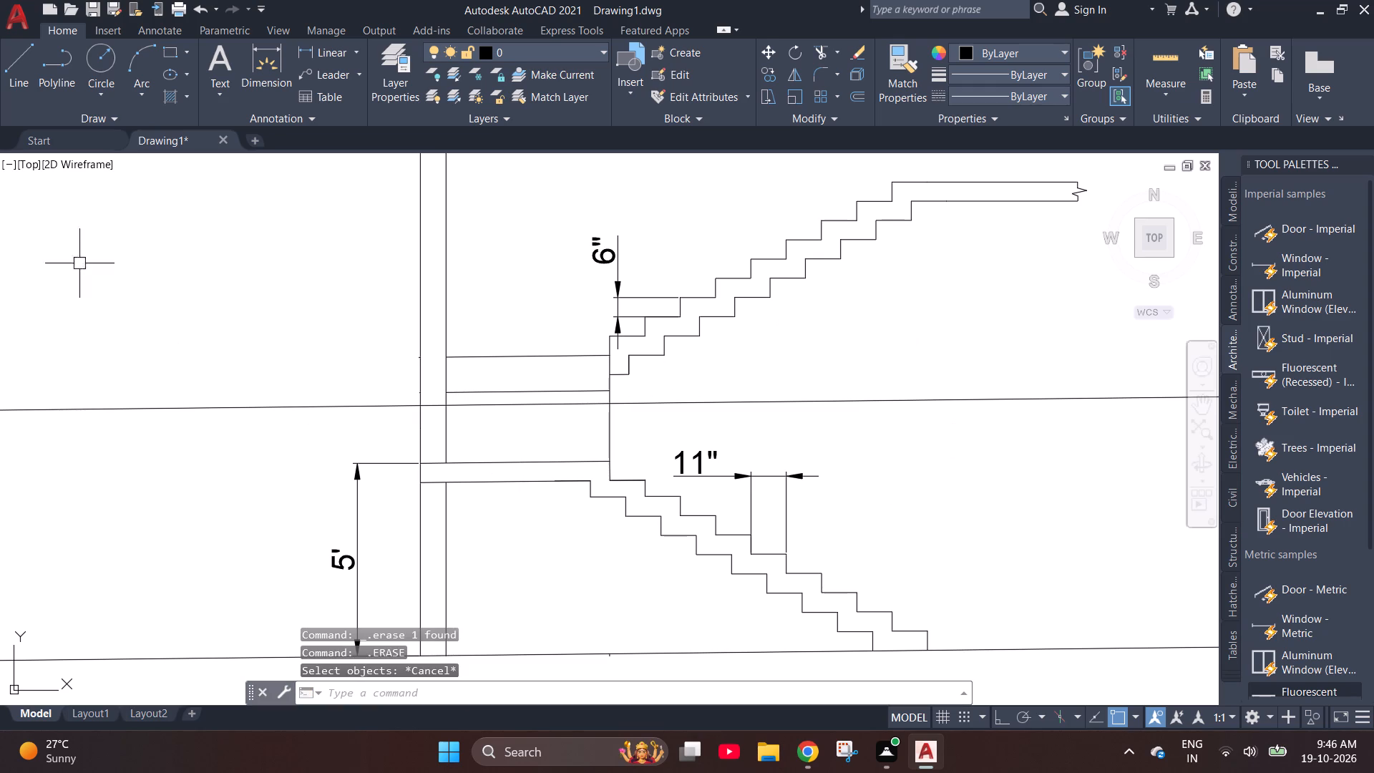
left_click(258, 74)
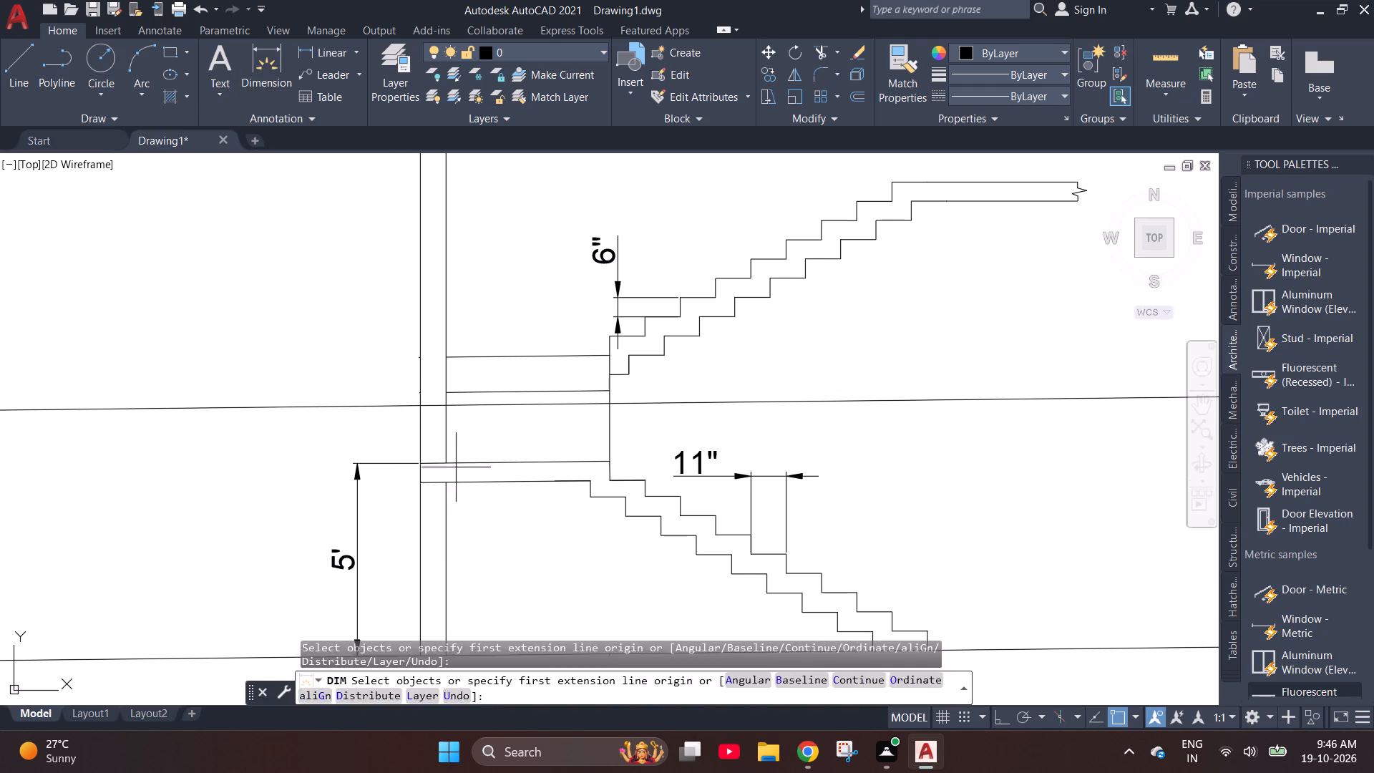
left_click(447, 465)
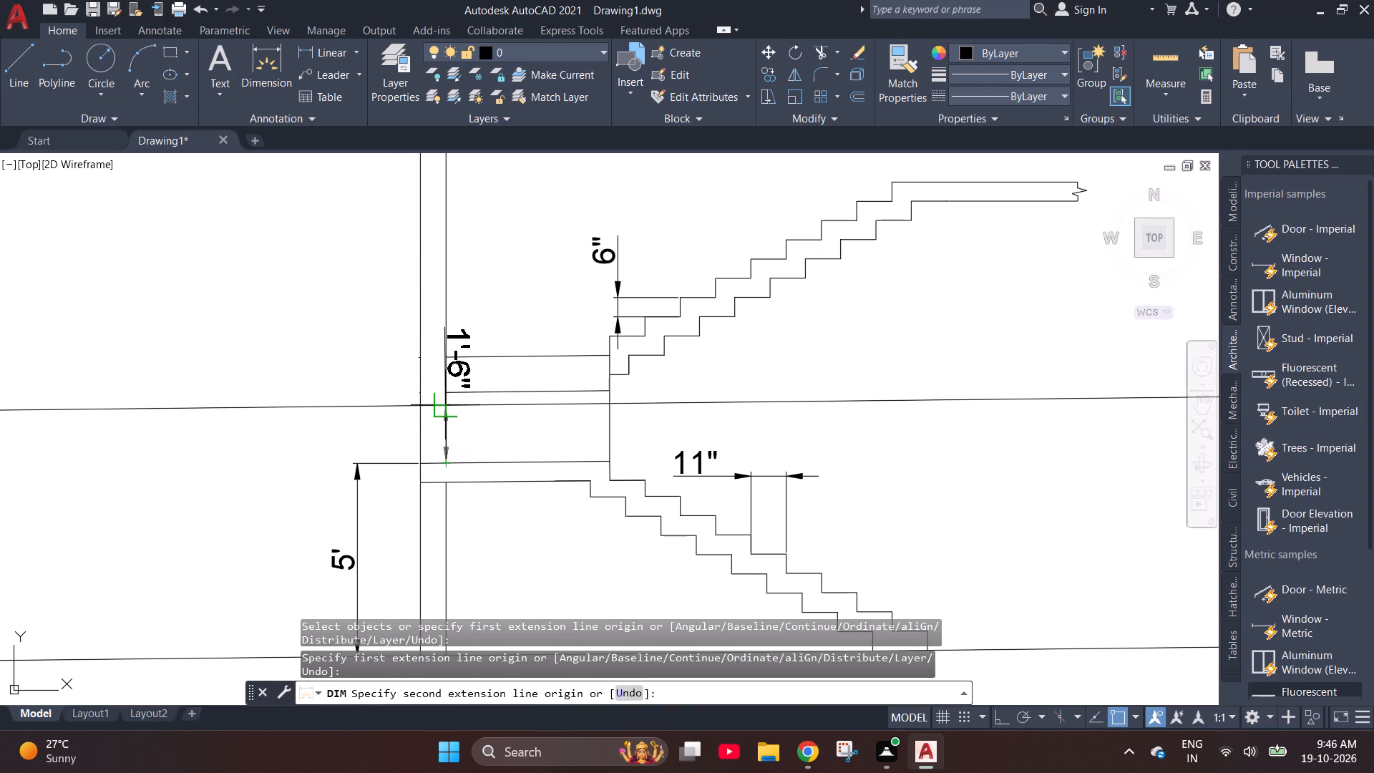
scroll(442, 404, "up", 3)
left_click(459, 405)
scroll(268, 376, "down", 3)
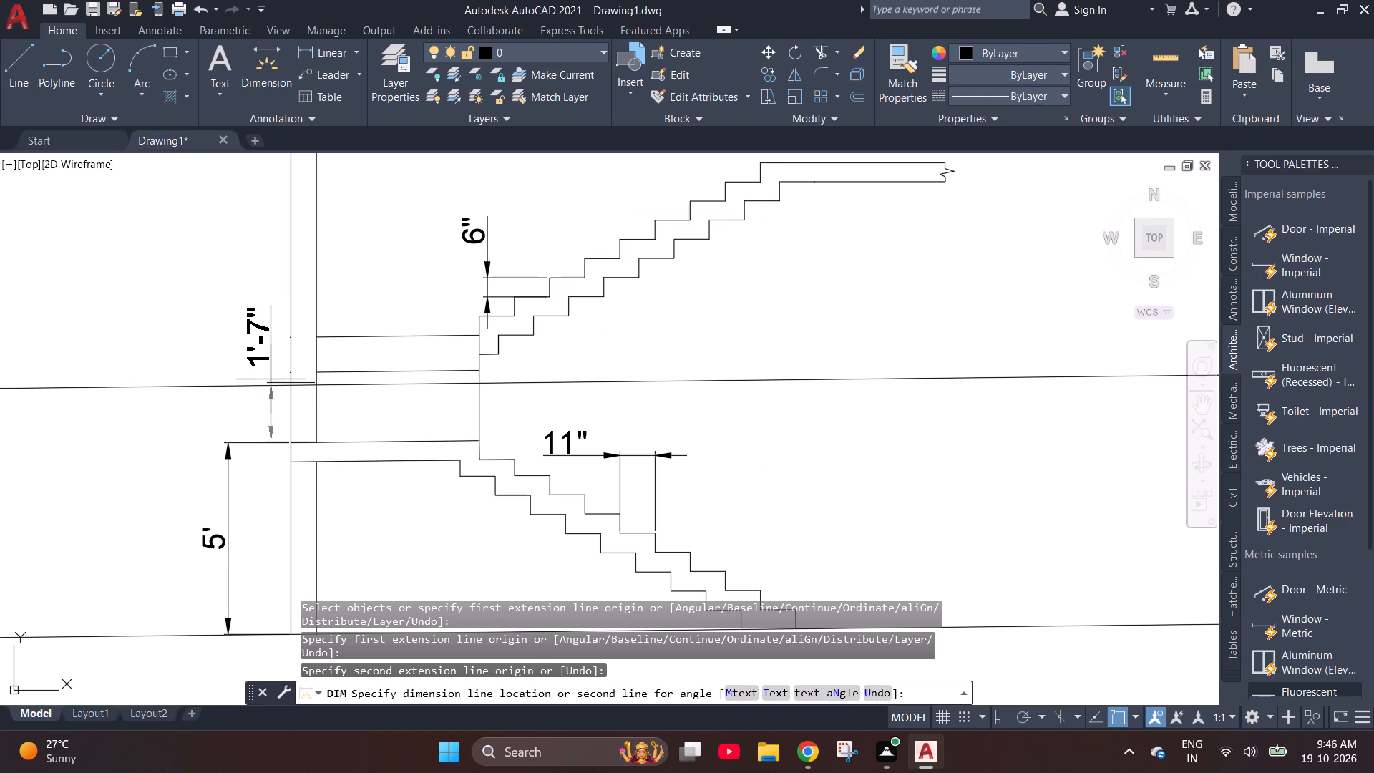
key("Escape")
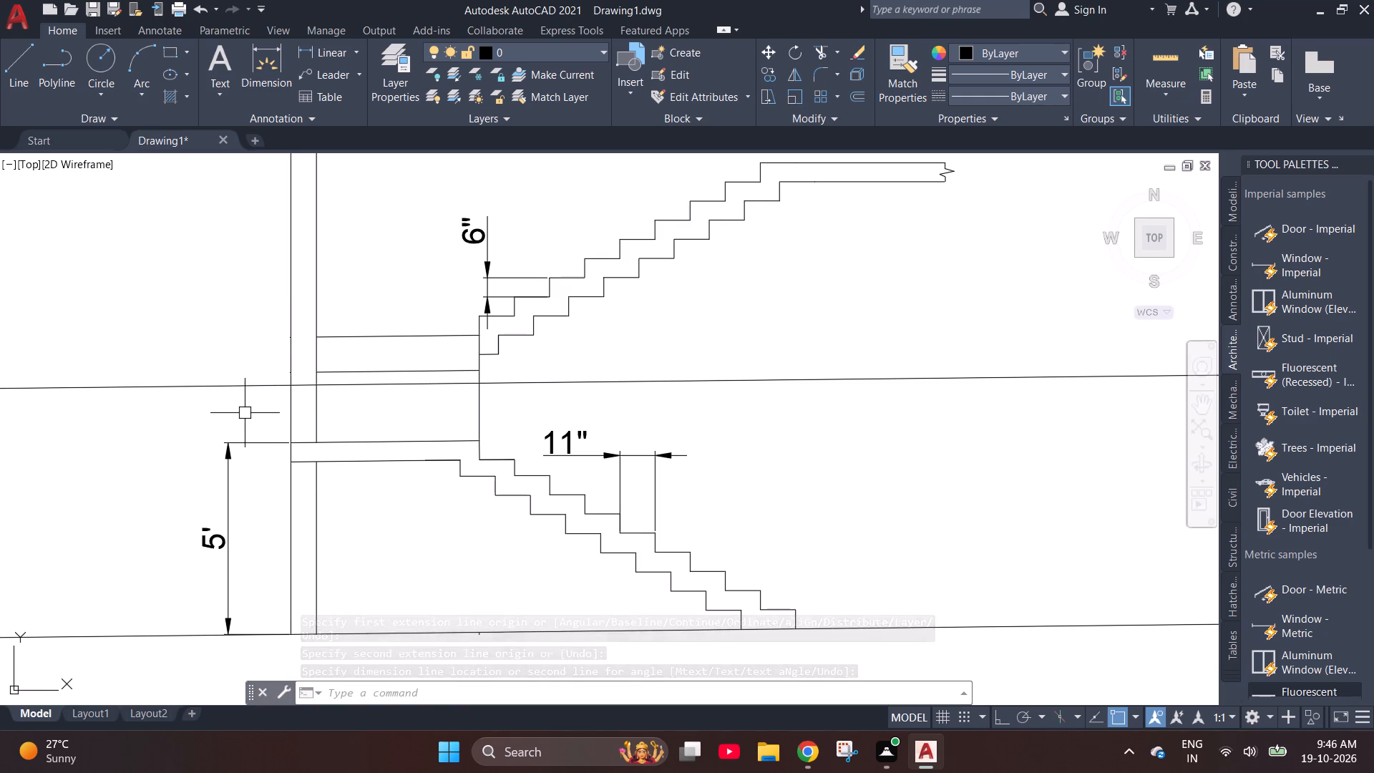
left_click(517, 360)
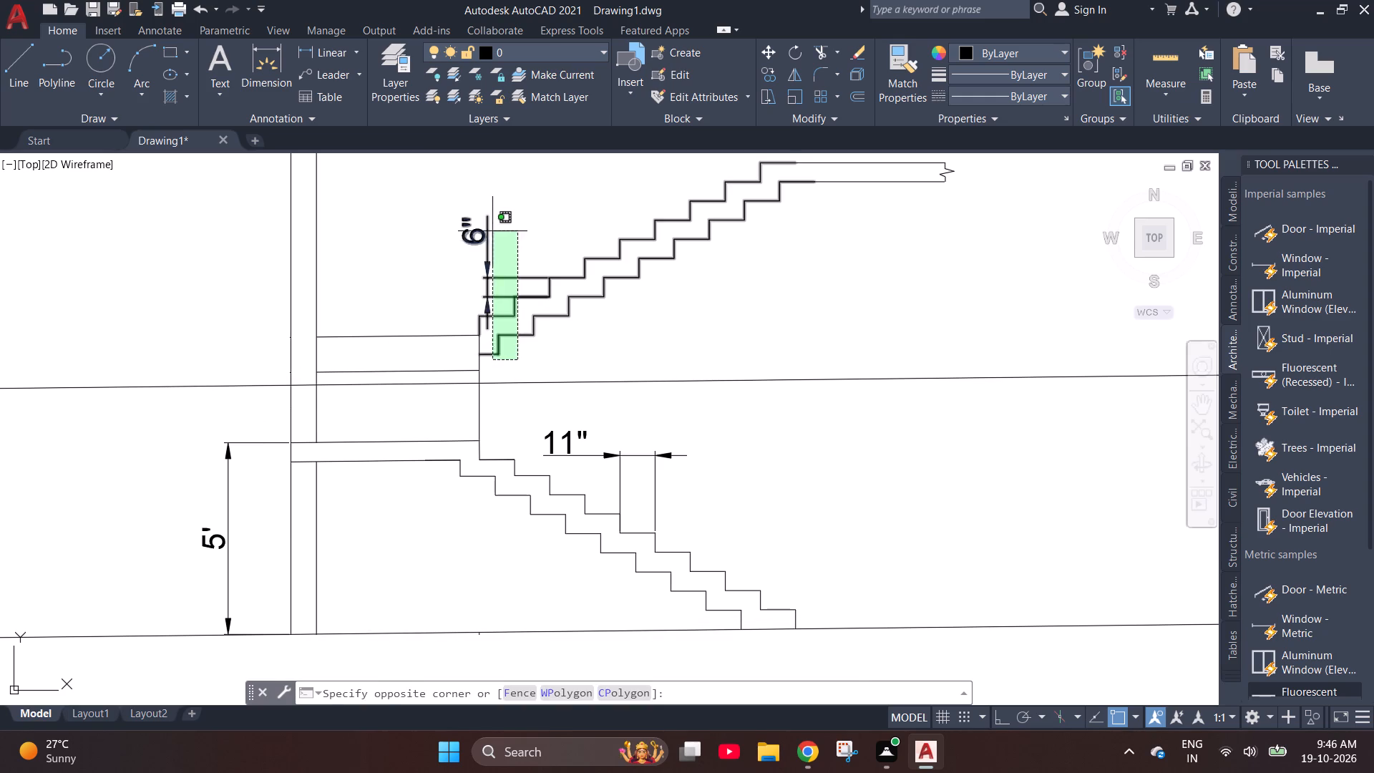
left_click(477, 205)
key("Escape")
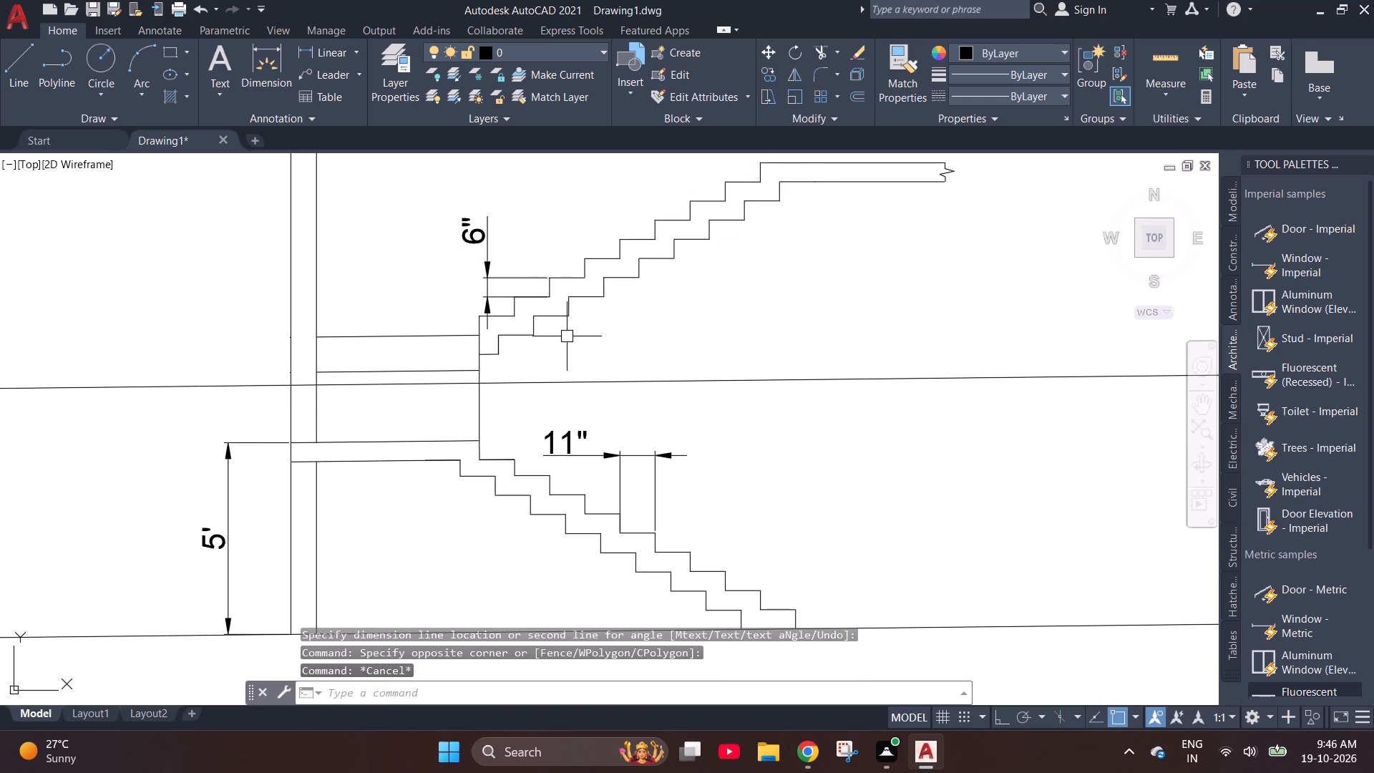
Move the upper flight with its top slab, break line and riser dimension down the landing edge until the first riser starts at the offset line.
left_click_drag(567, 337, 552, 309)
left_click(484, 221)
left_click(483, 354)
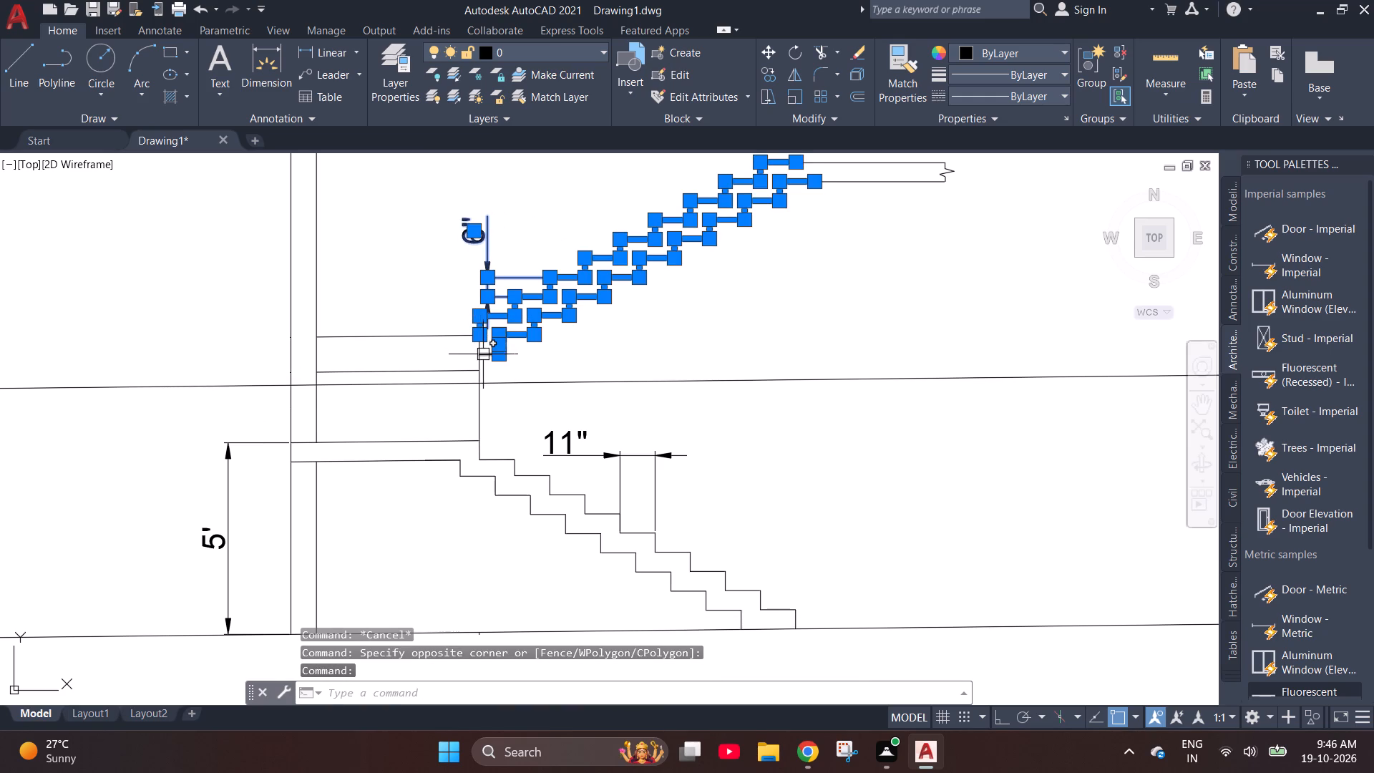
left_click(849, 181)
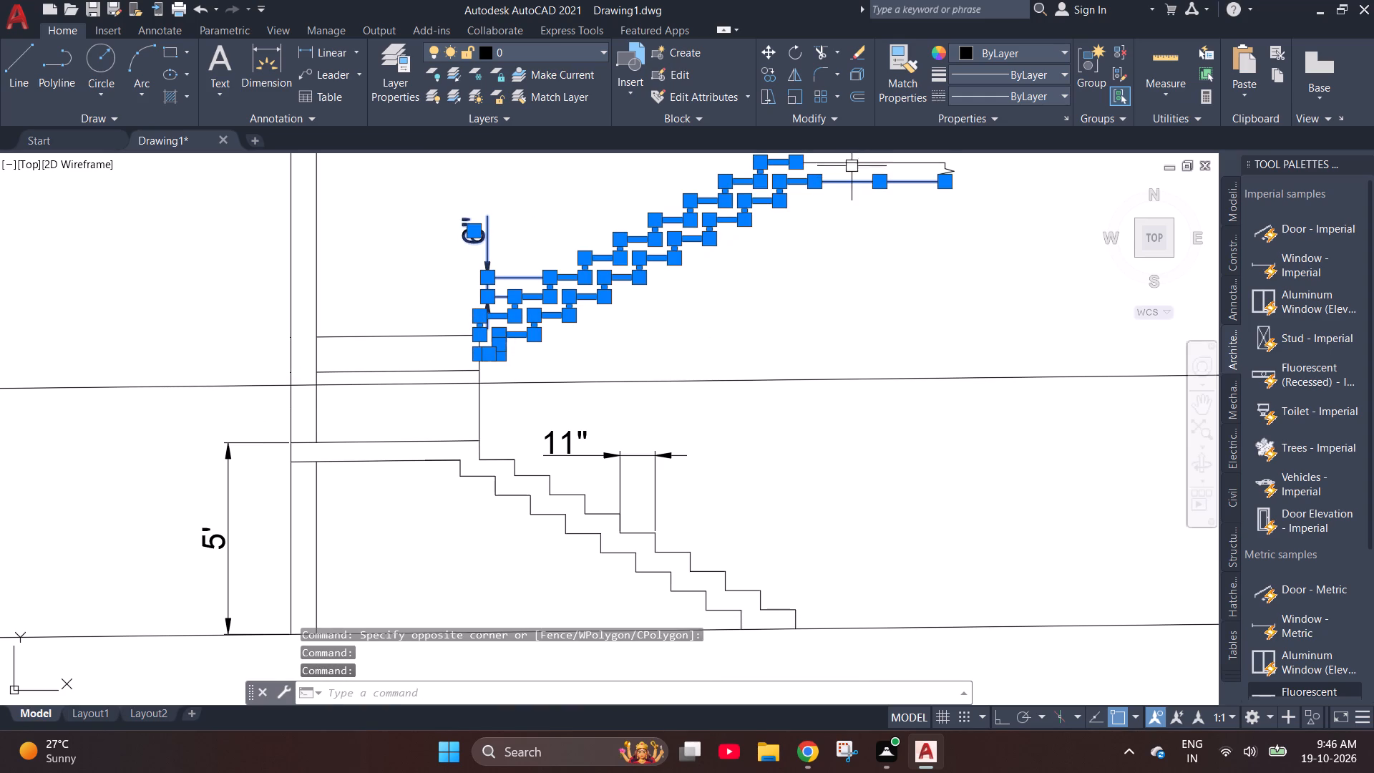
left_click(852, 161)
scroll(941, 172, "up", 2)
left_click(958, 171)
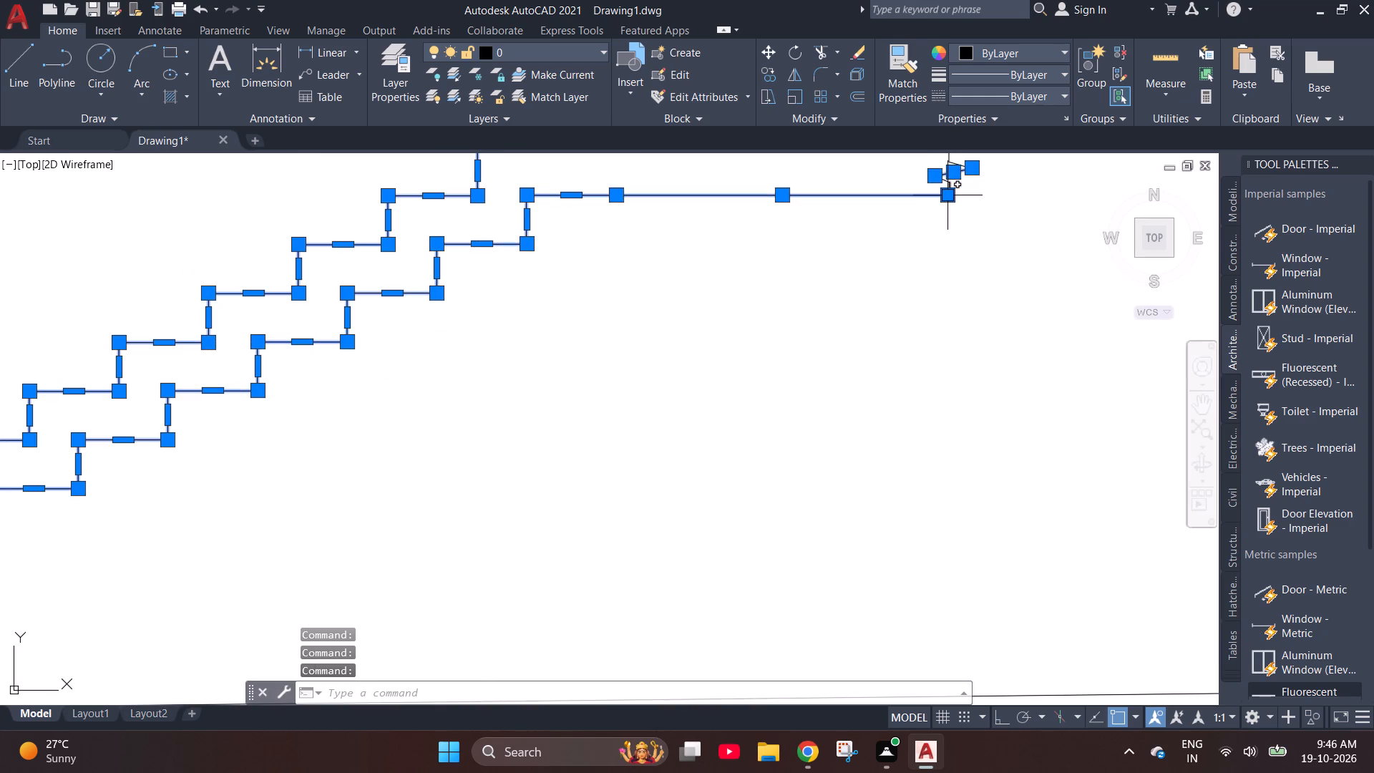
scroll(947, 189, "up", 5)
left_click(965, 195)
scroll(939, 340, "down", 2)
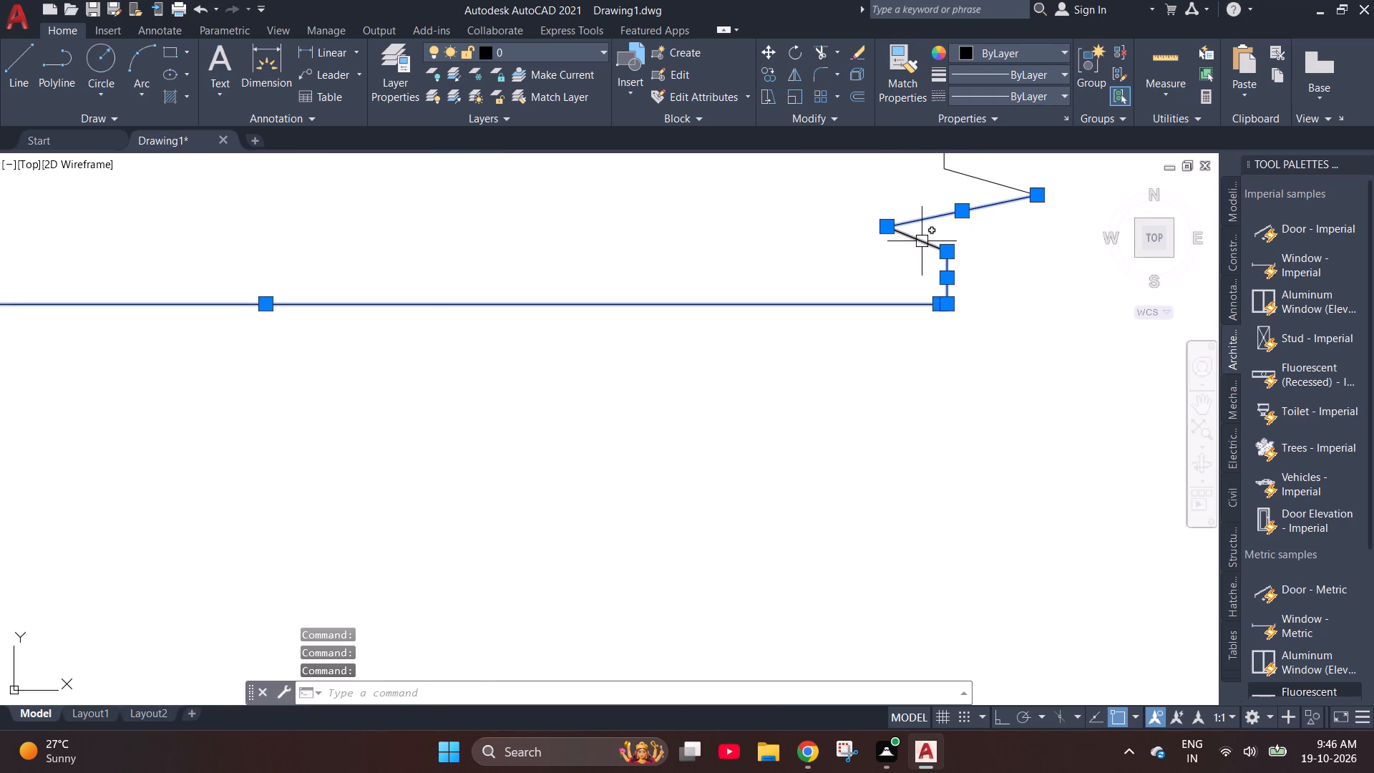
left_click(922, 241)
left_click(978, 180)
scroll(999, 412, "down", 2)
scroll(975, 305, "up", 4)
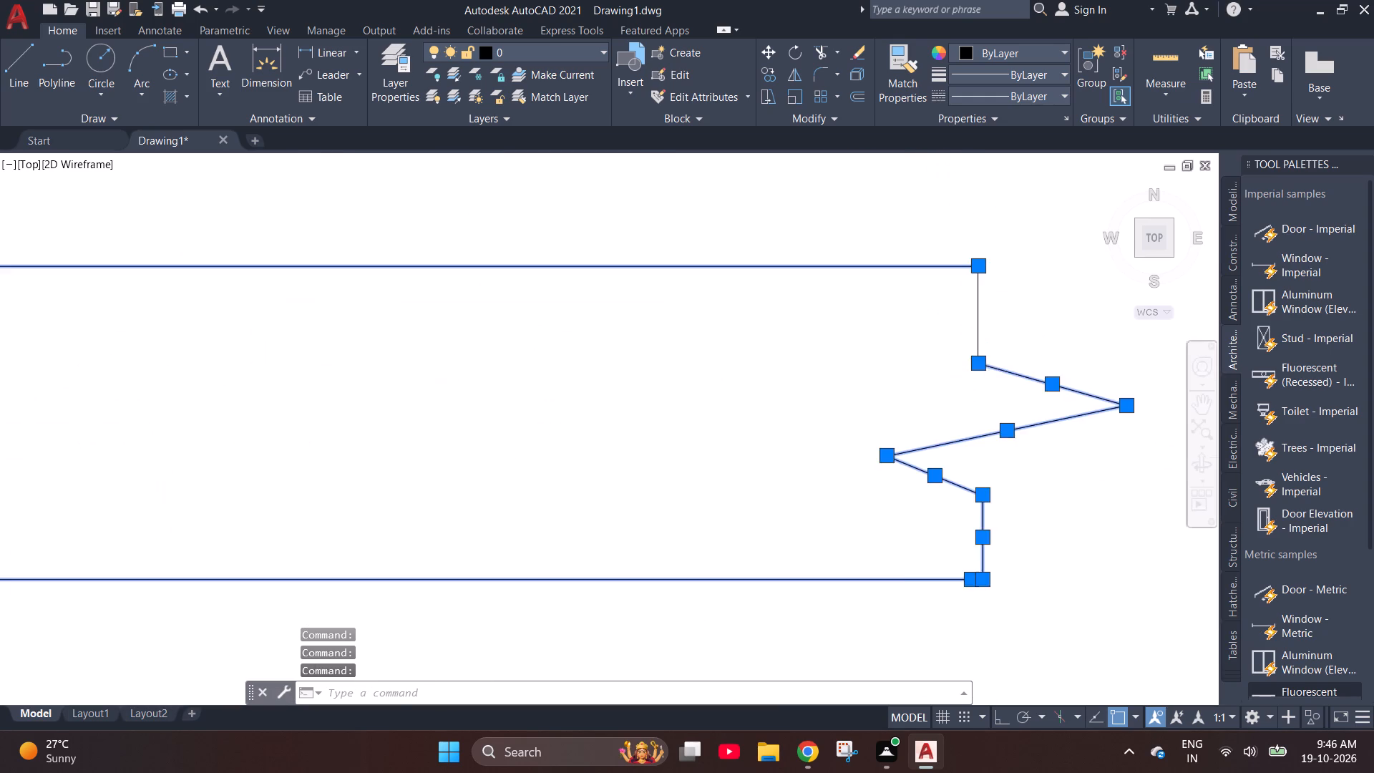
left_click(983, 296)
scroll(944, 358, "down", 7)
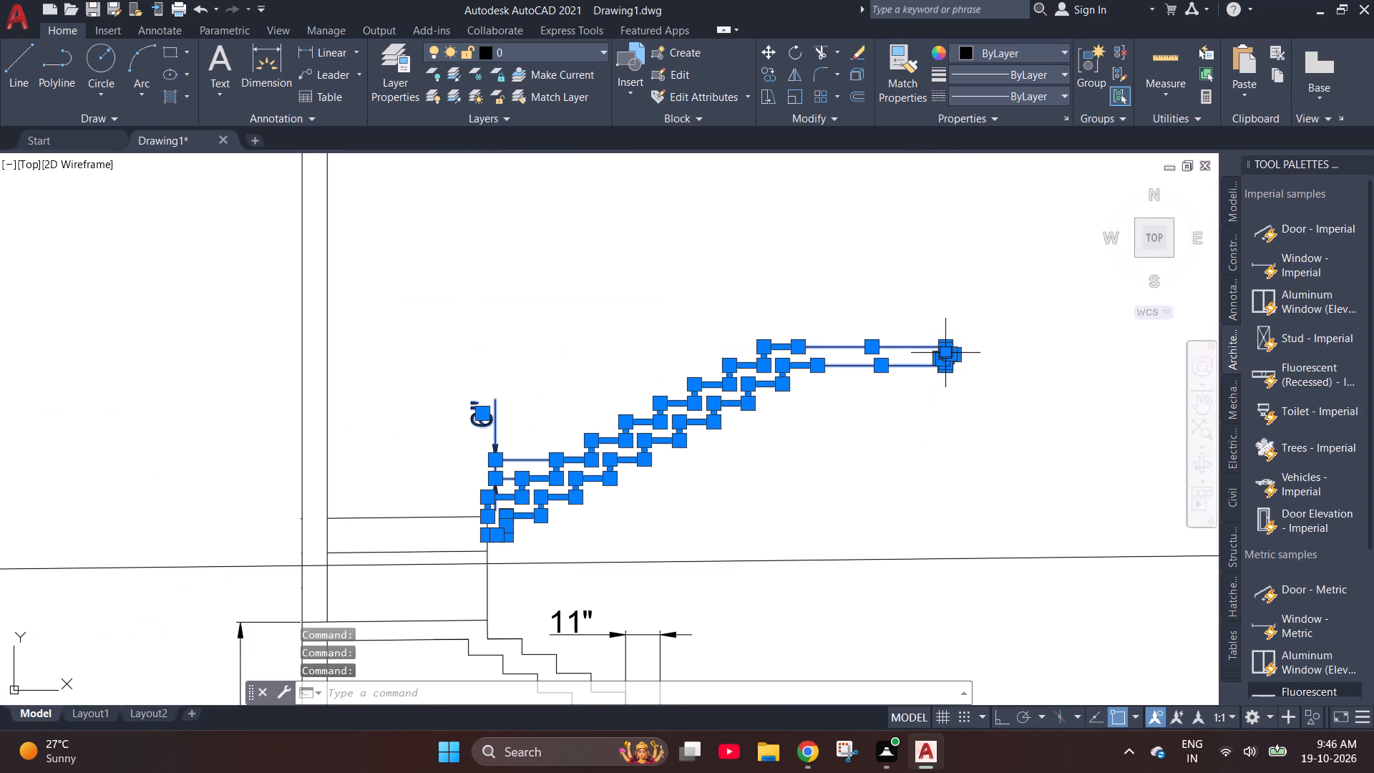
key("m")
key("space")
scroll(489, 549, "up", 2)
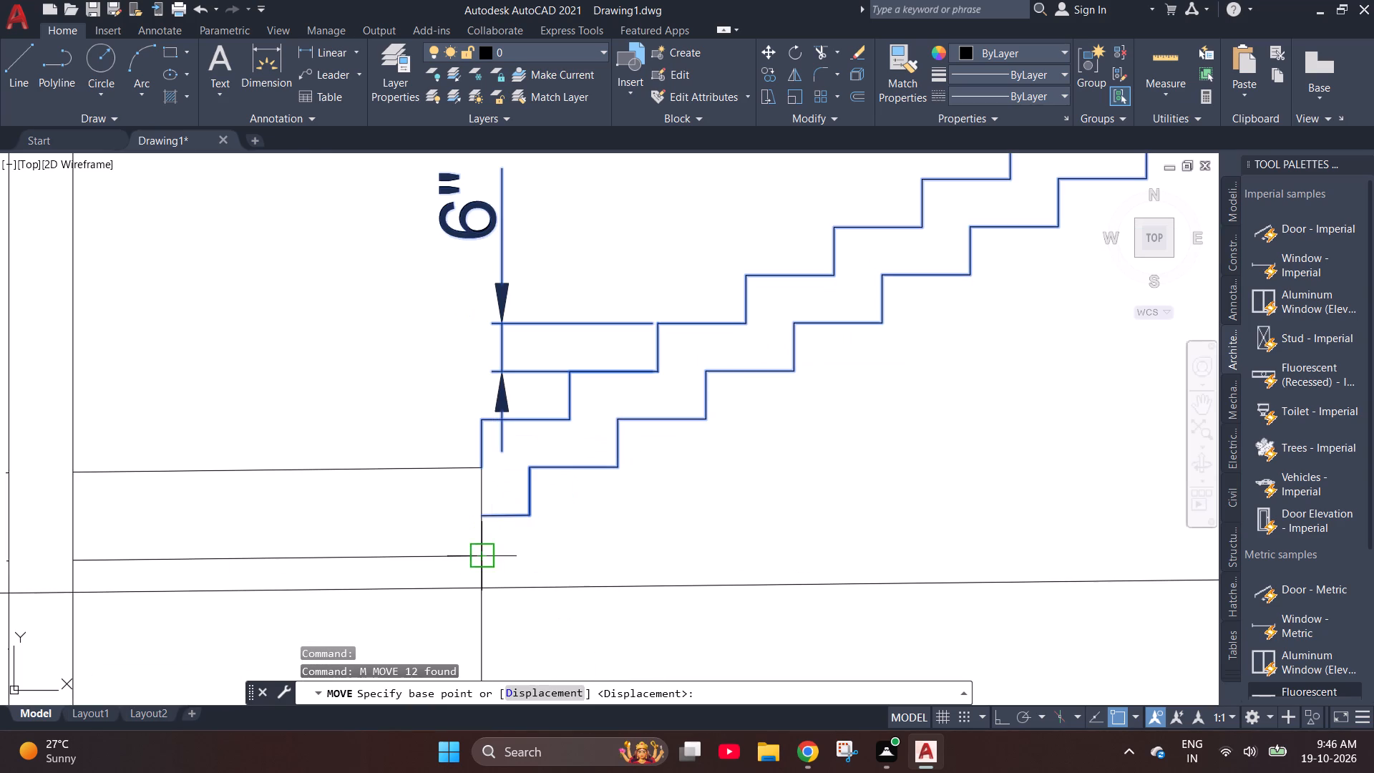
left_click(483, 515)
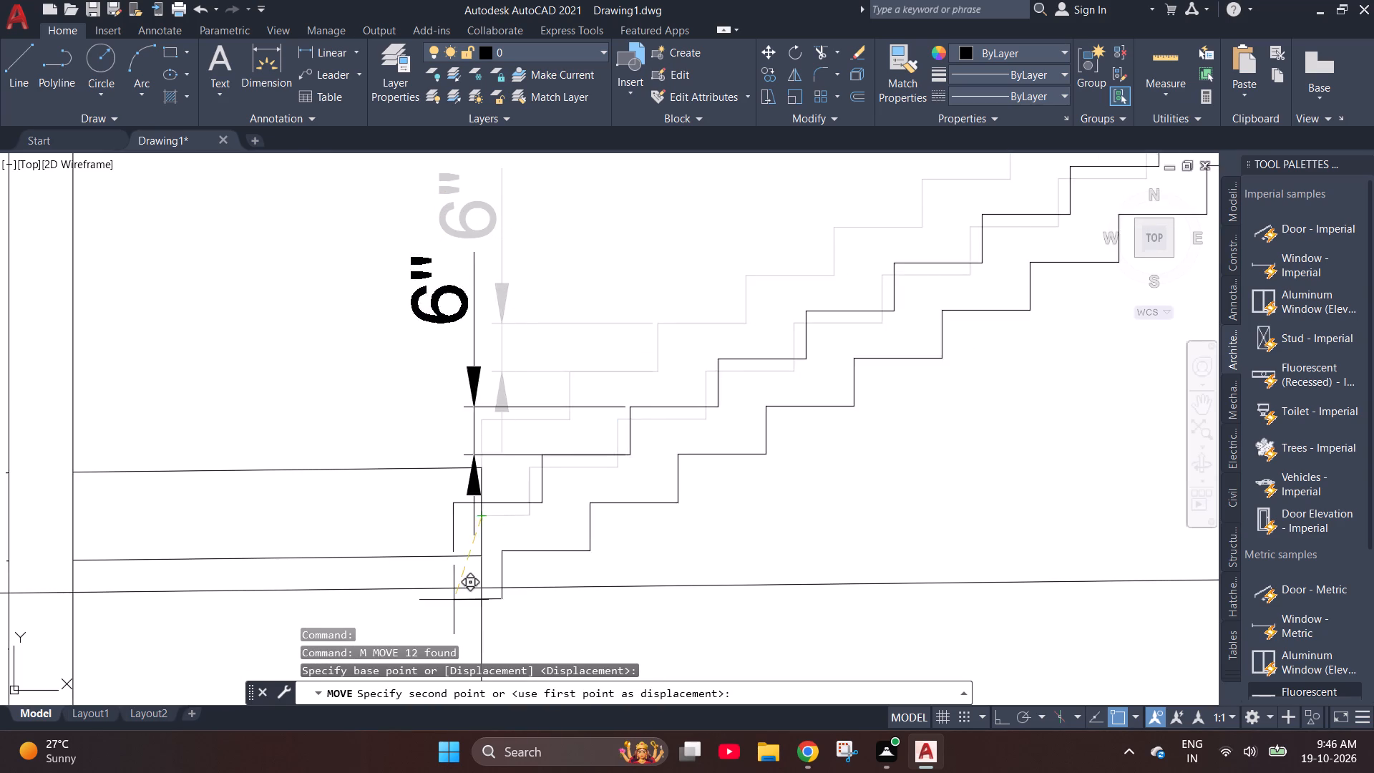
scroll(494, 510, "down", 1)
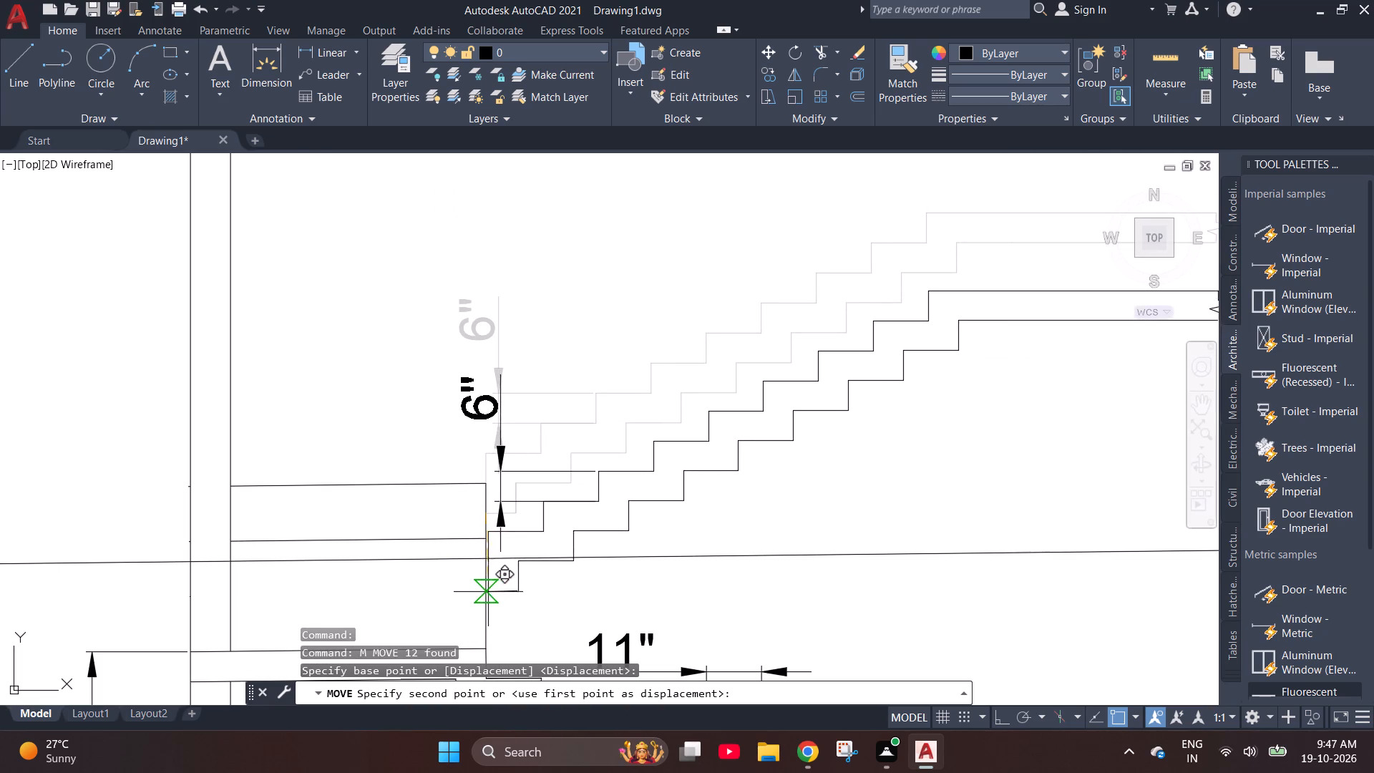
scroll(492, 591, "up", 3)
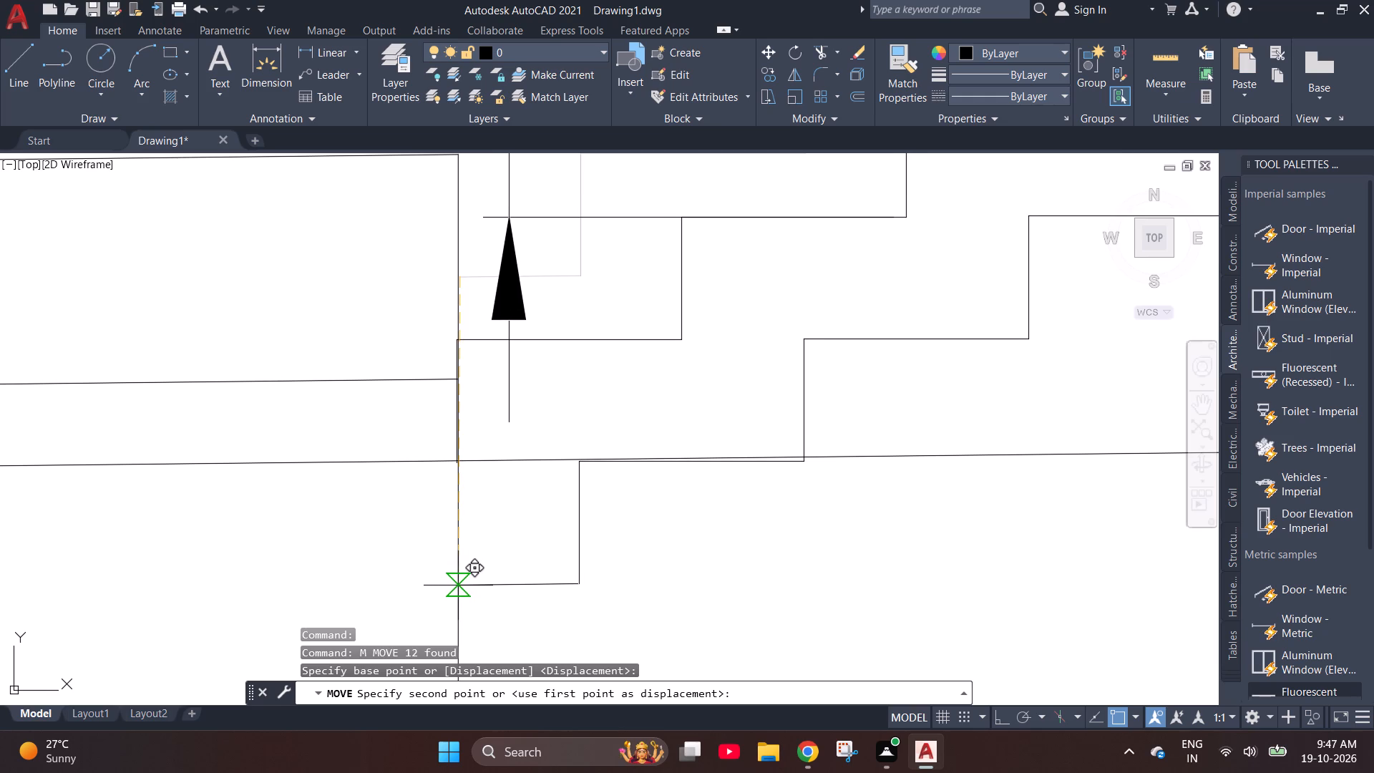
left_click(459, 585)
scroll(583, 580, "down", 4)
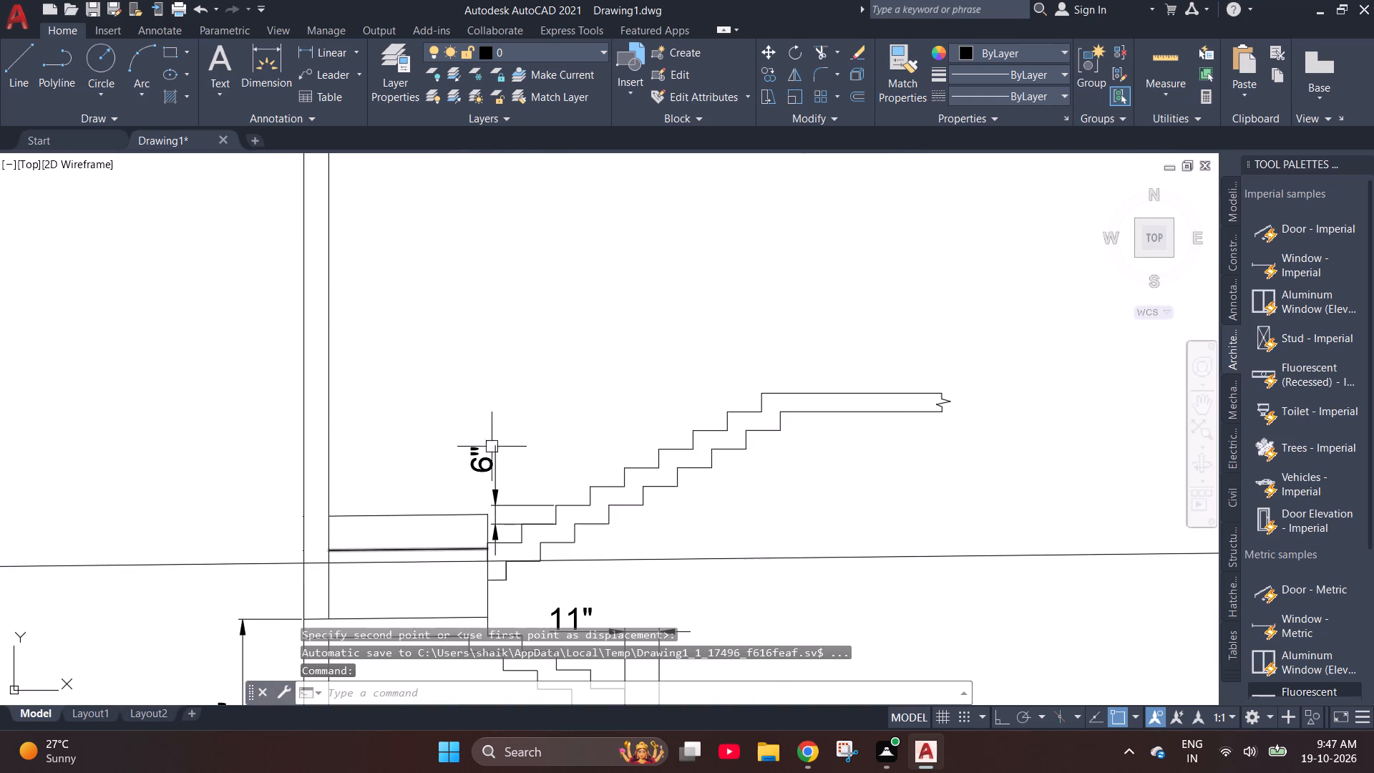
scroll(486, 404, "down", 1)
scroll(478, 535, "up", 2)
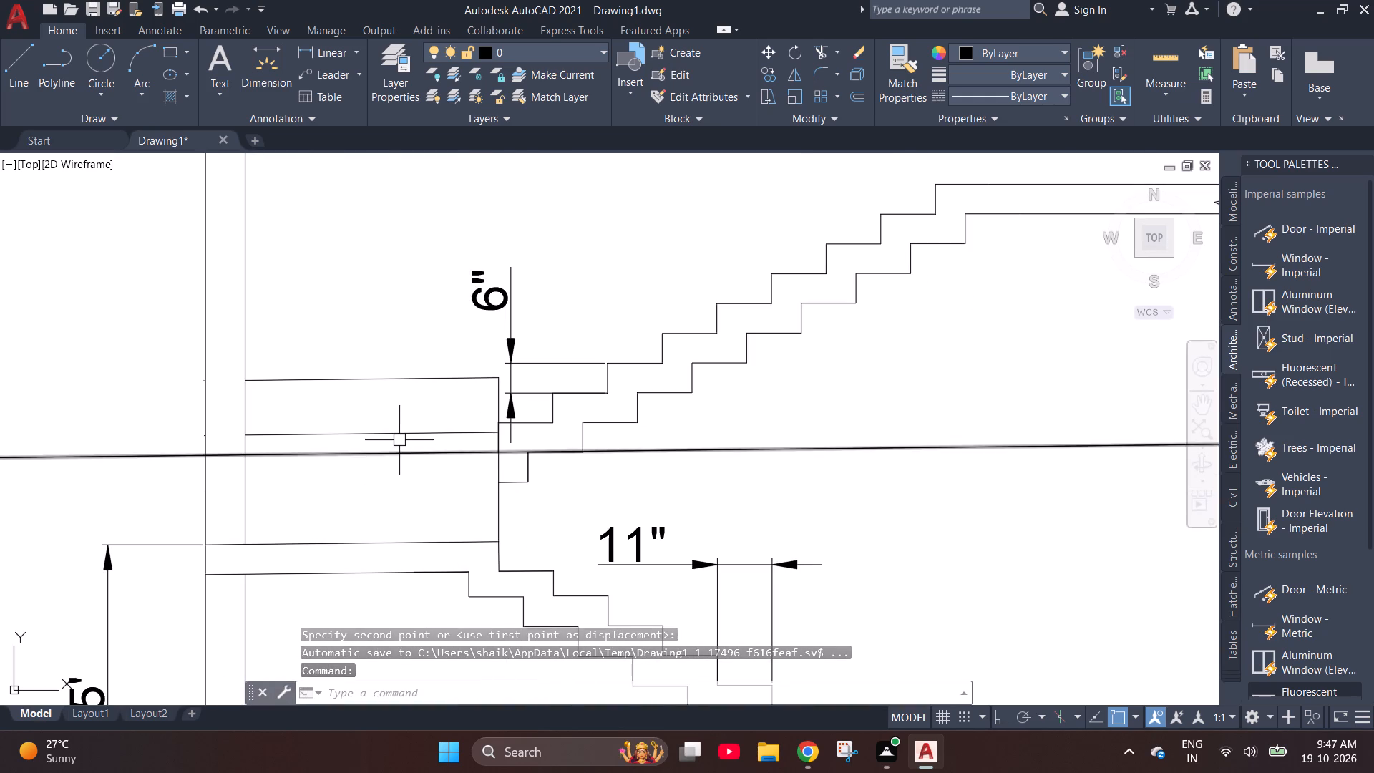
Trim away the two remaining old step lines, the vertical stub above the first riser, and the offset line's portion inside the wall.
key("Escape")
type("TR")
key("space")
left_click(398, 431)
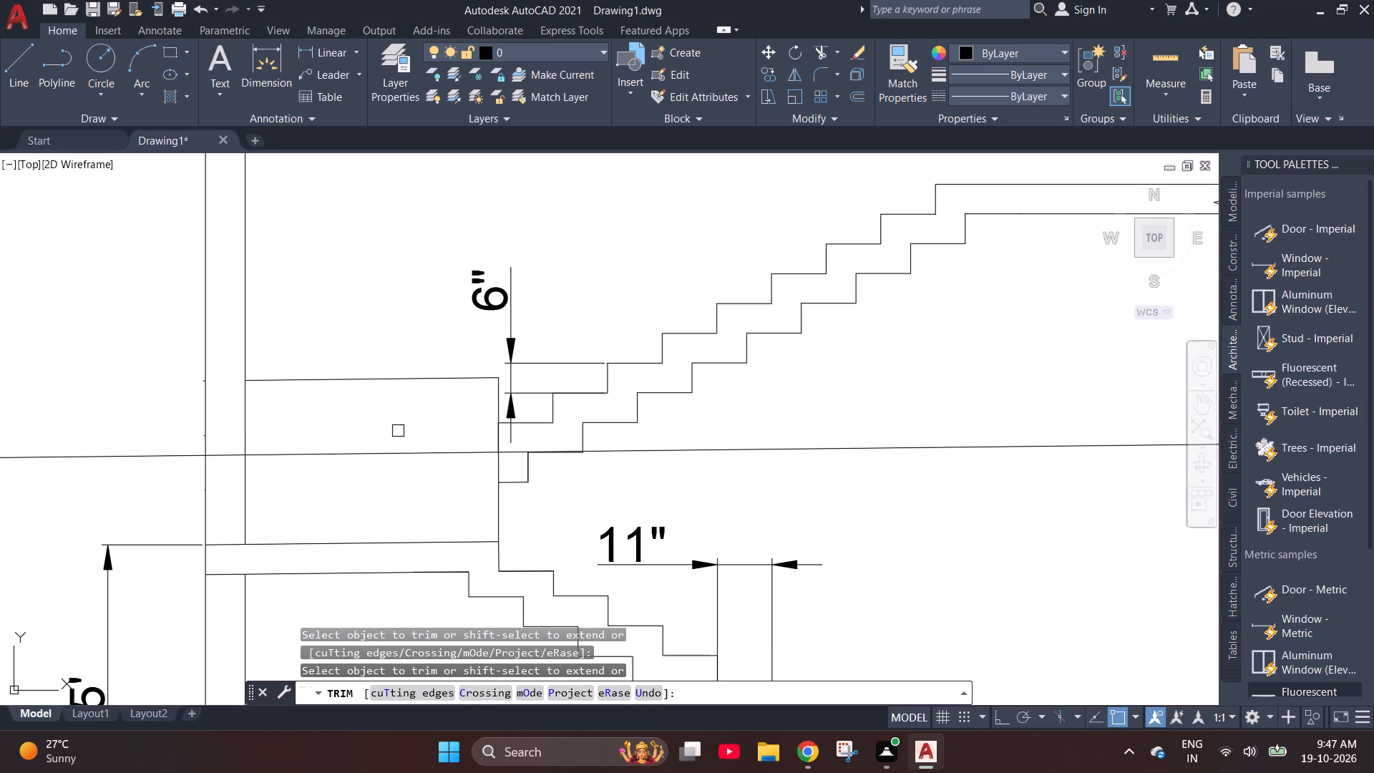
left_click(412, 385)
left_click(478, 375)
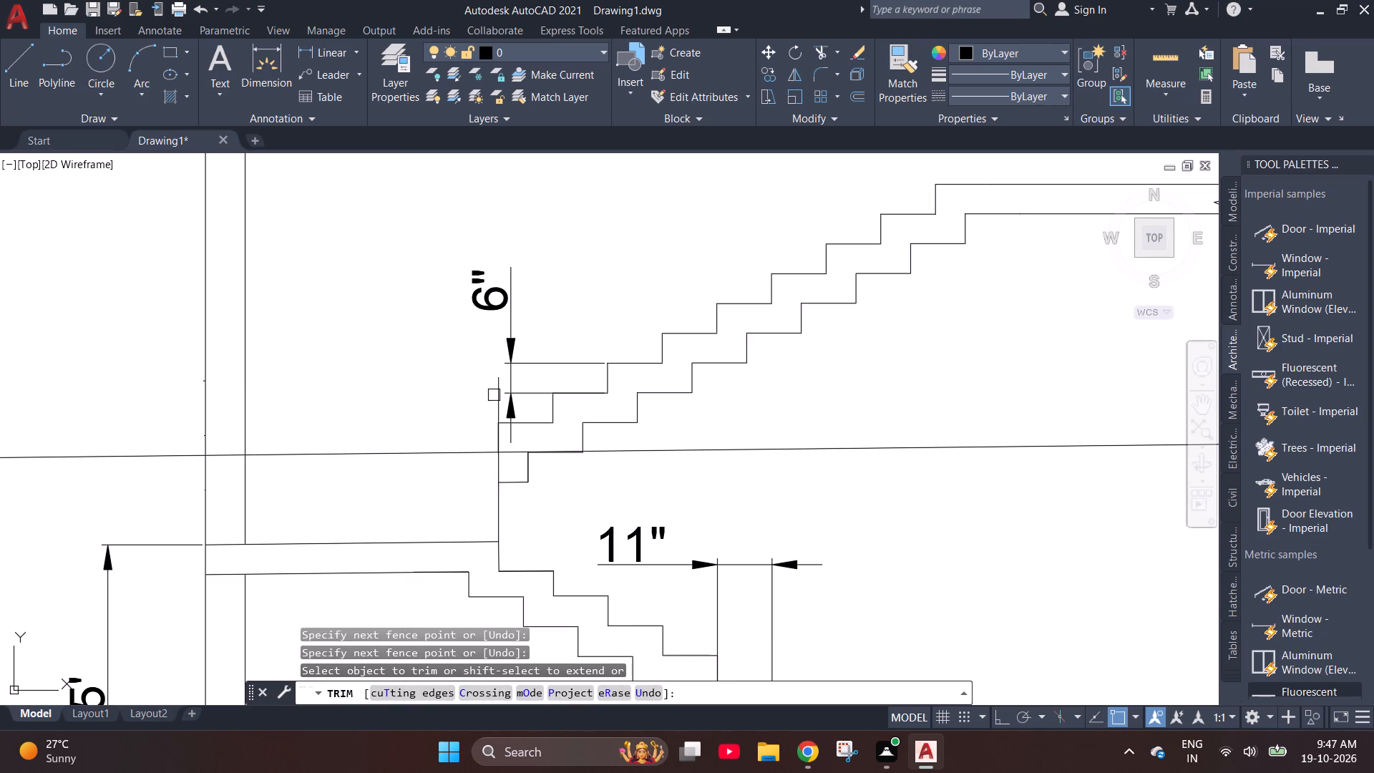
left_click(496, 398)
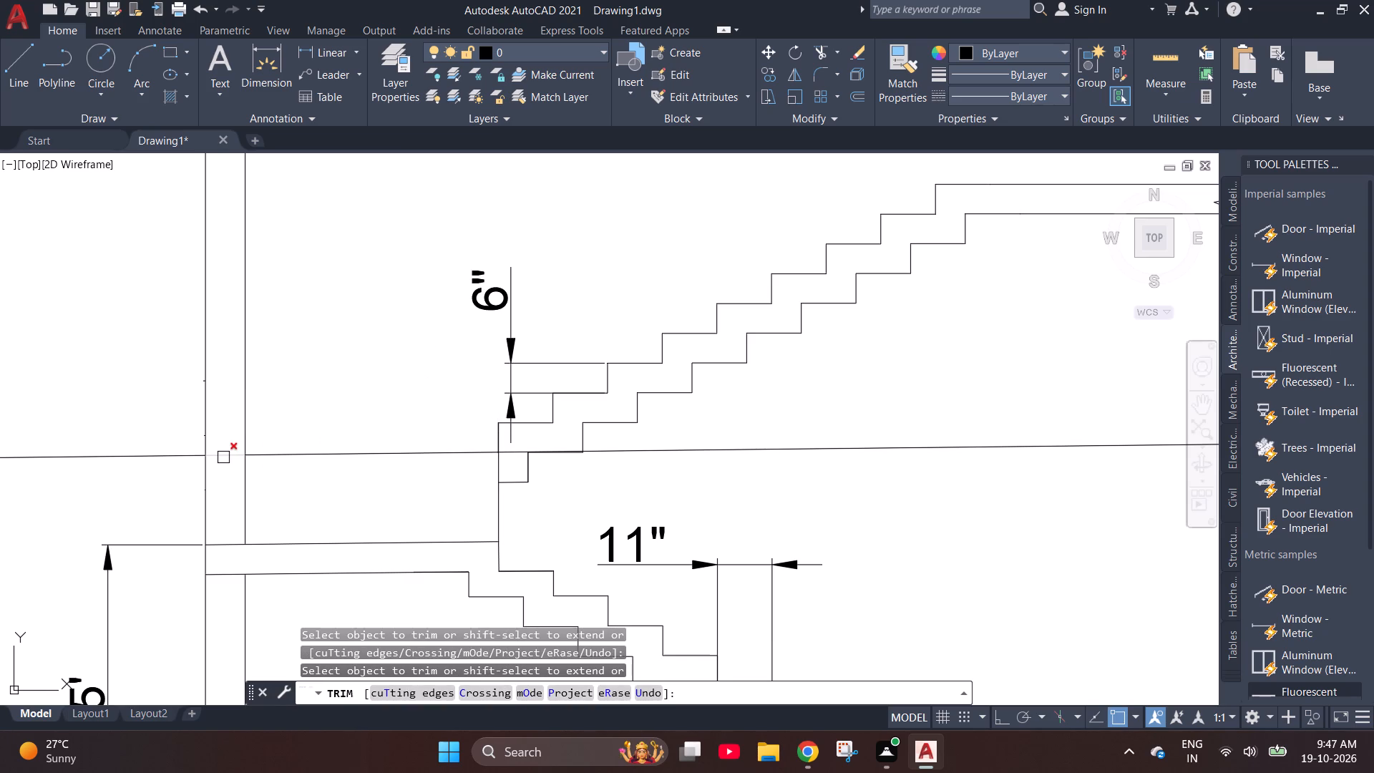
left_click(223, 454)
key("Escape")
scroll(315, 414, "down", 1)
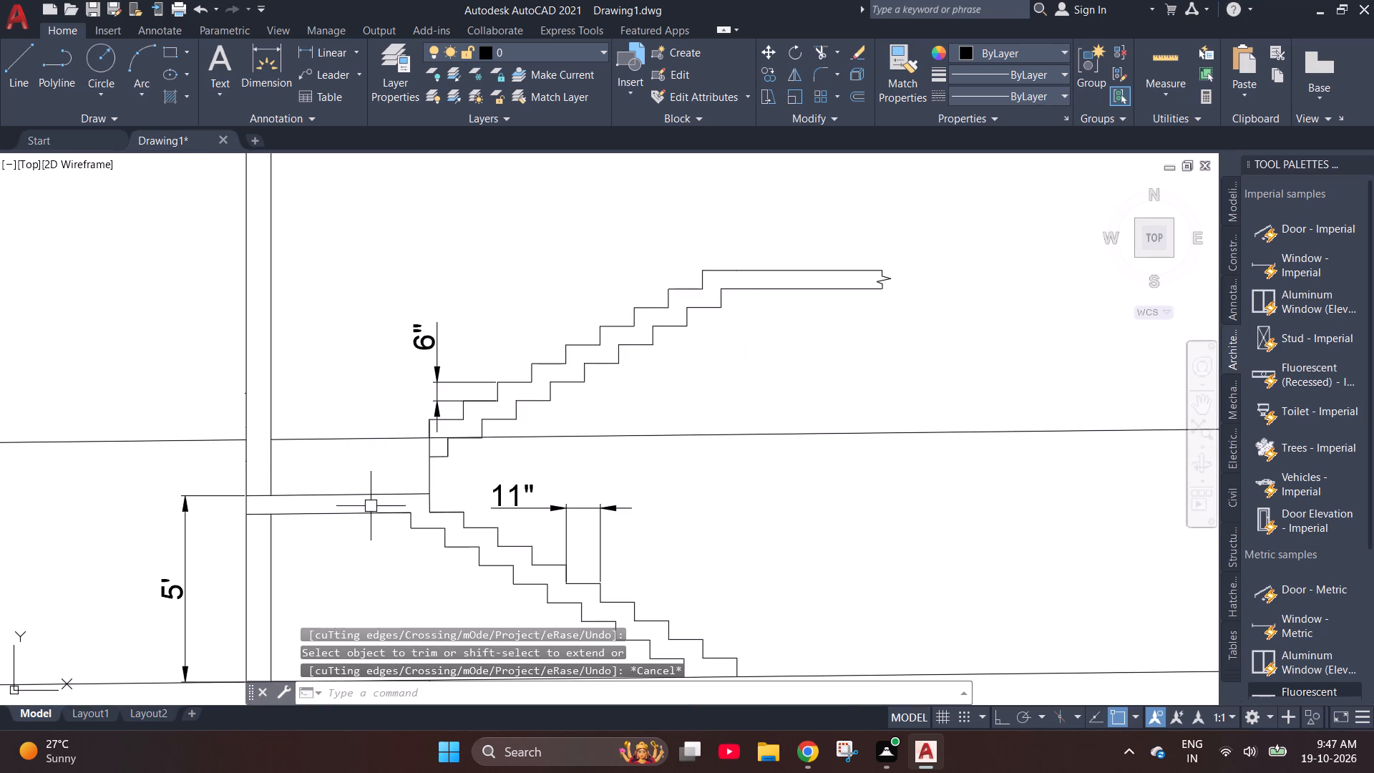
Offset the landing slab's top line 6" upward twice to form two new step lines.
scroll(371, 505, "up", 1)
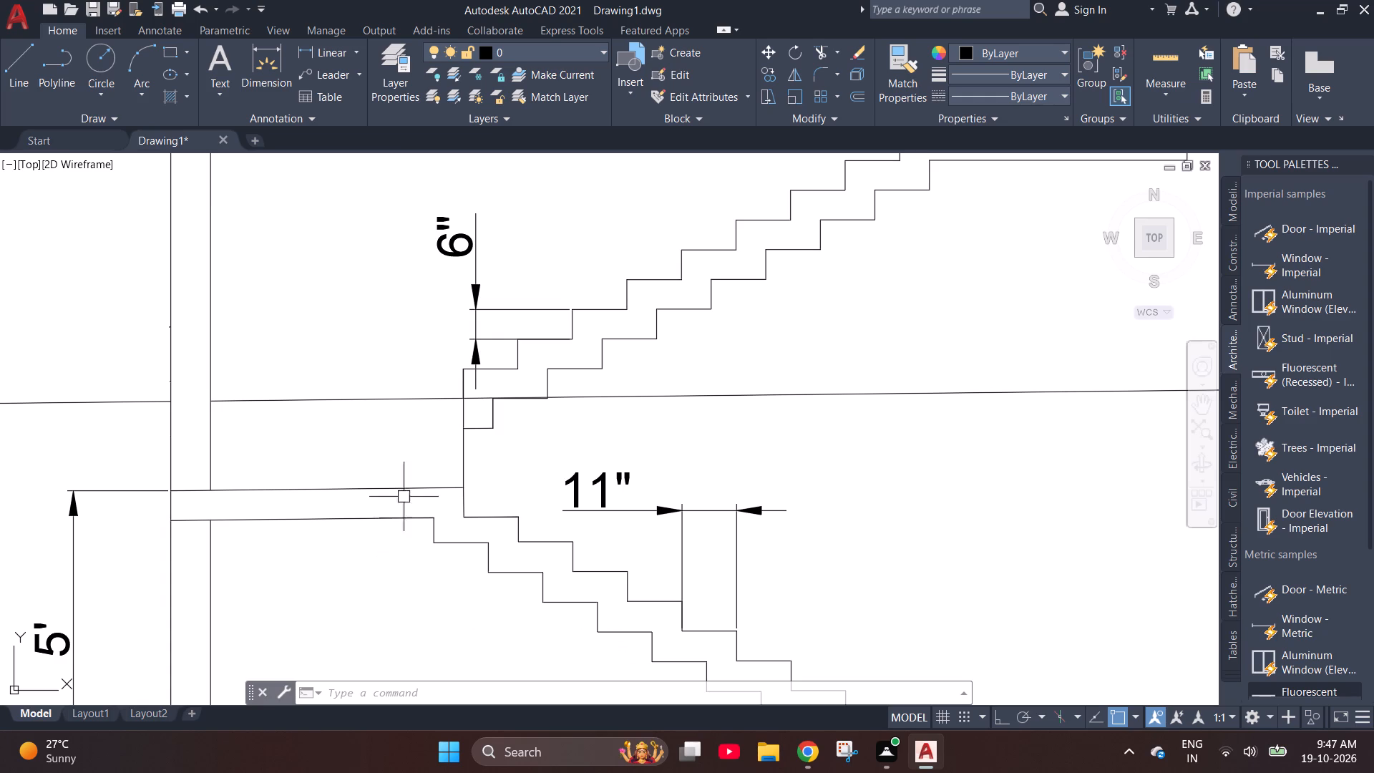
key("o")
key("Return")
type("6\"")
key("Return")
left_click(313, 490)
left_click(312, 454)
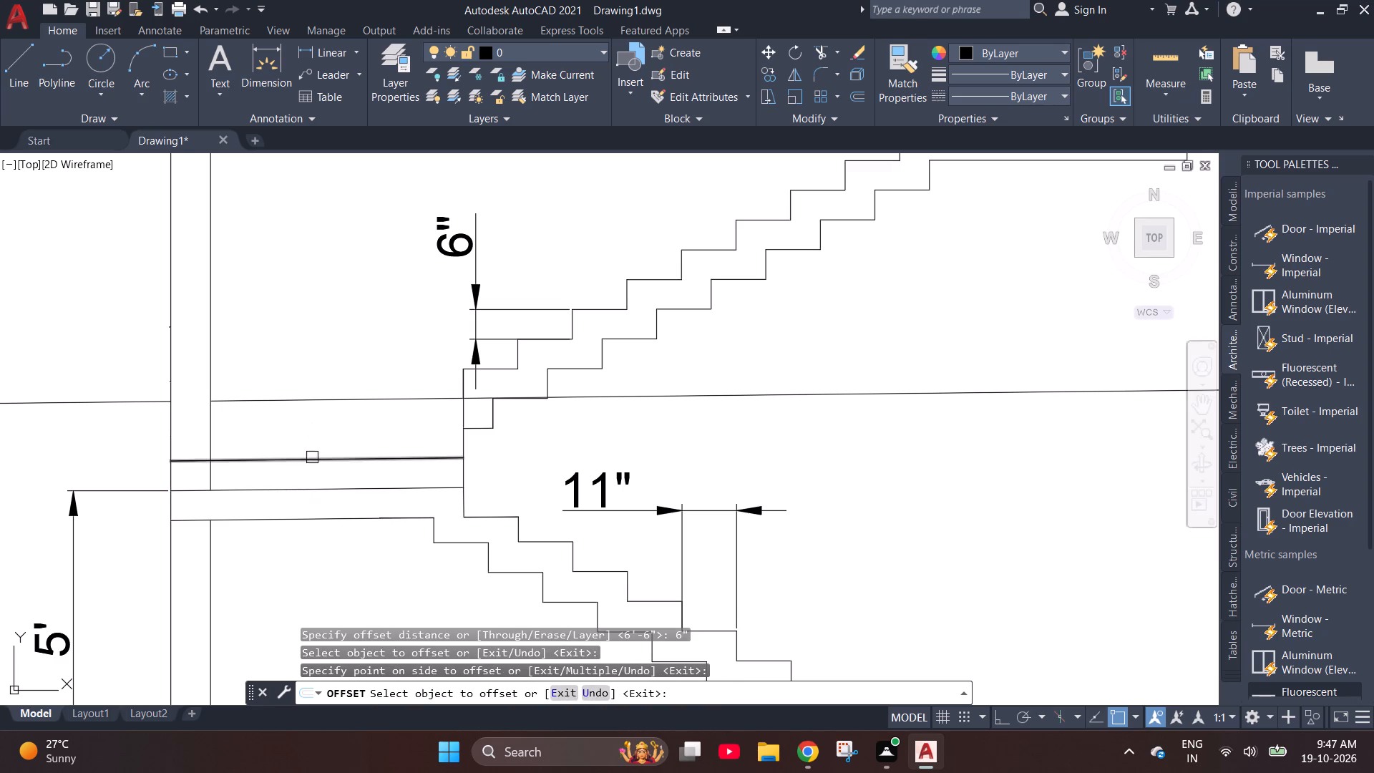
left_click(312, 457)
left_click(316, 445)
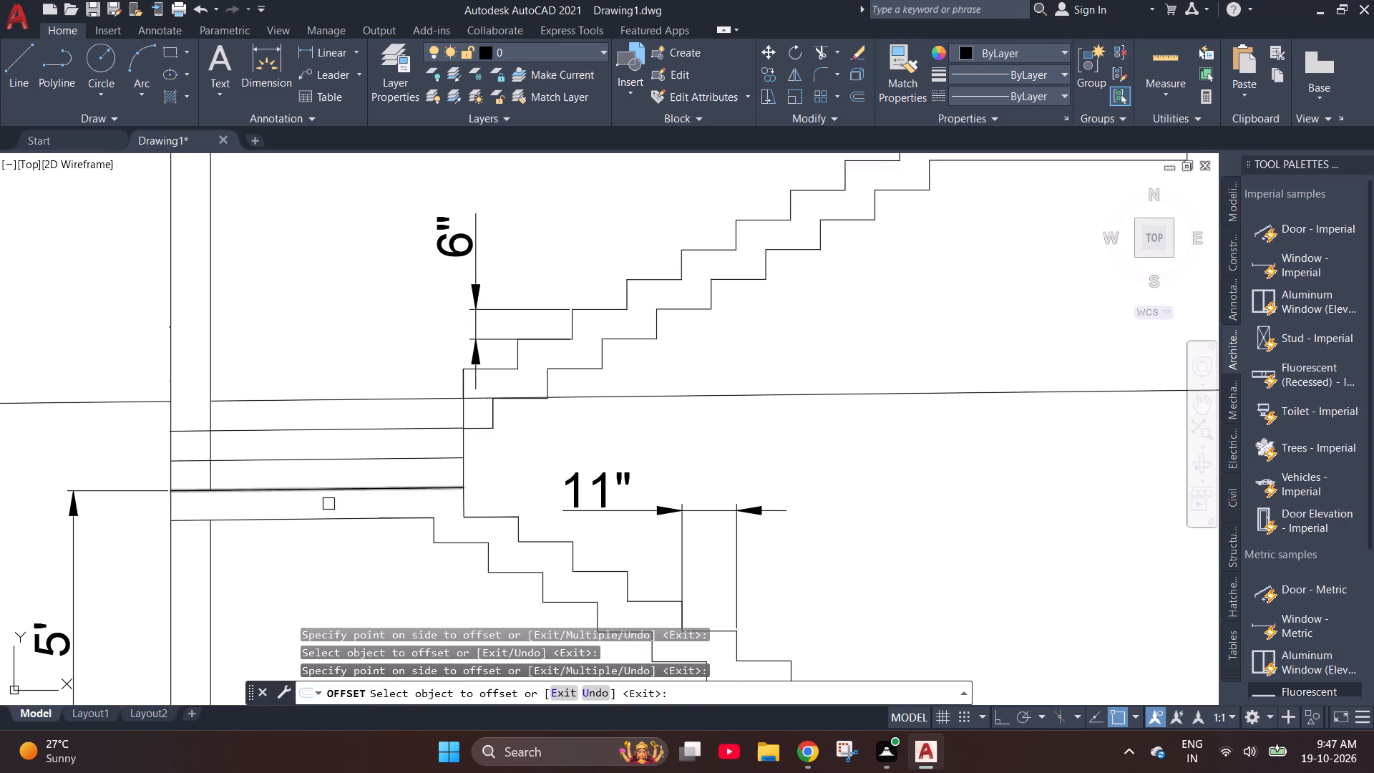
key("Escape")
Trim away the portion of the upper new step line that lies inside the wall.
key("t")
key("r")
key("space")
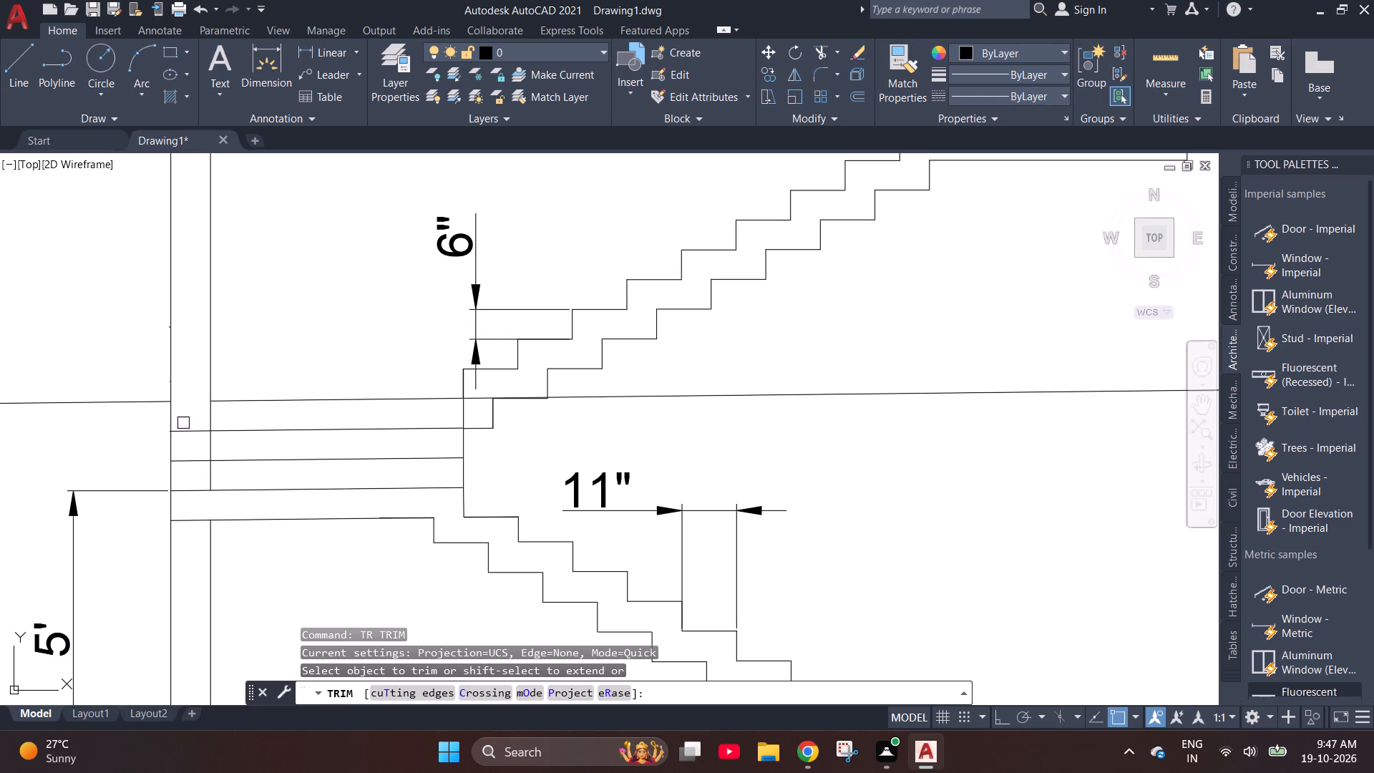
left_click(185, 431)
left_click(190, 469)
scroll(370, 482, "down", 1)
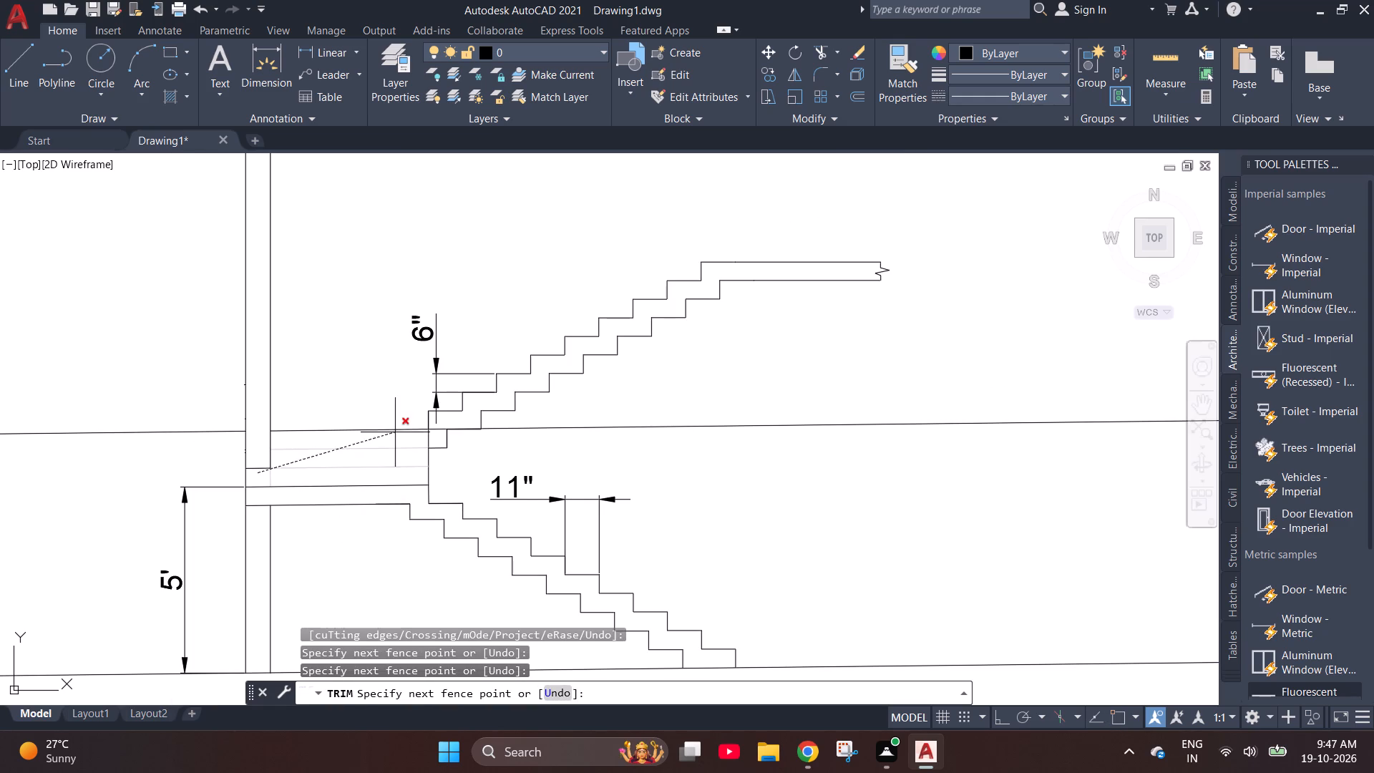
key("grave")
key("Escape")
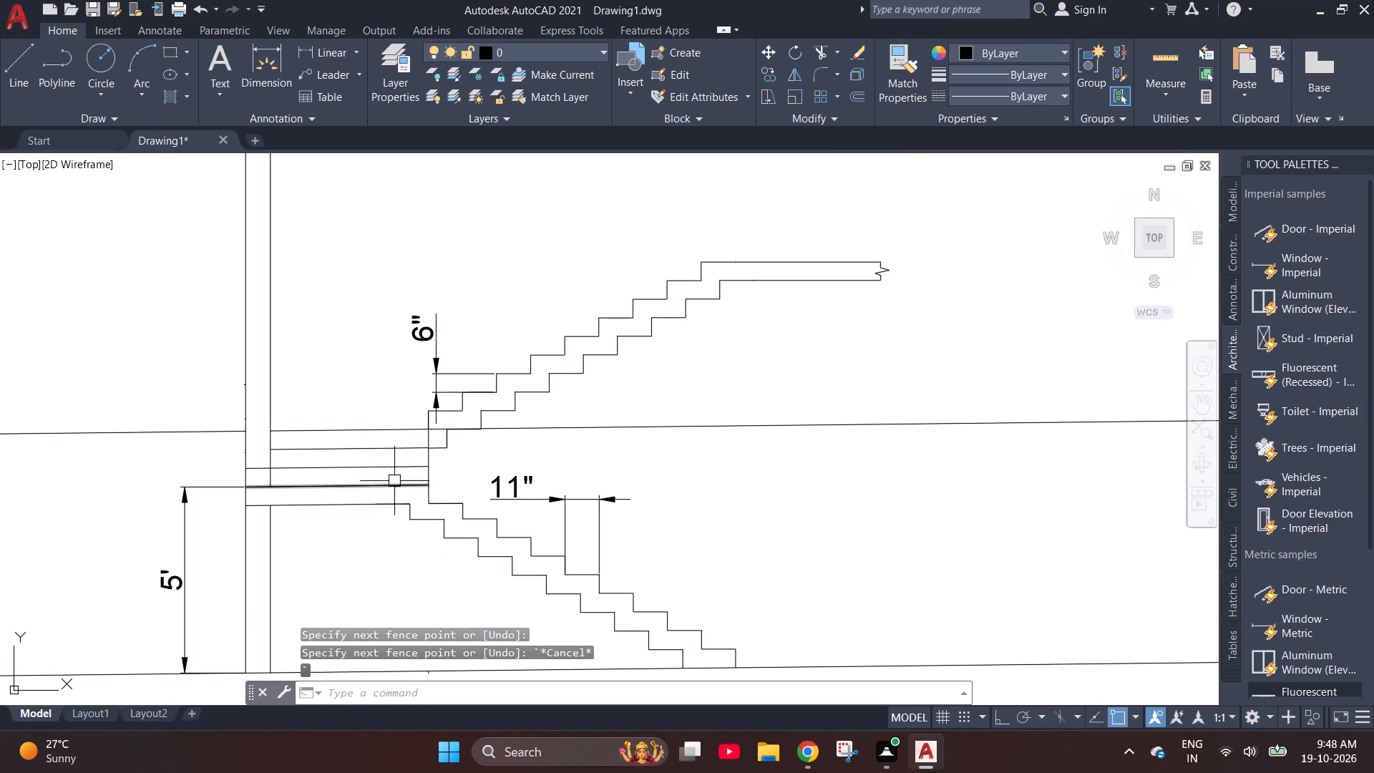
key("Escape")
Trim away the sloping line's portions beyond the landing edge, under and past the upper flight.
scroll(439, 448, "up", 4)
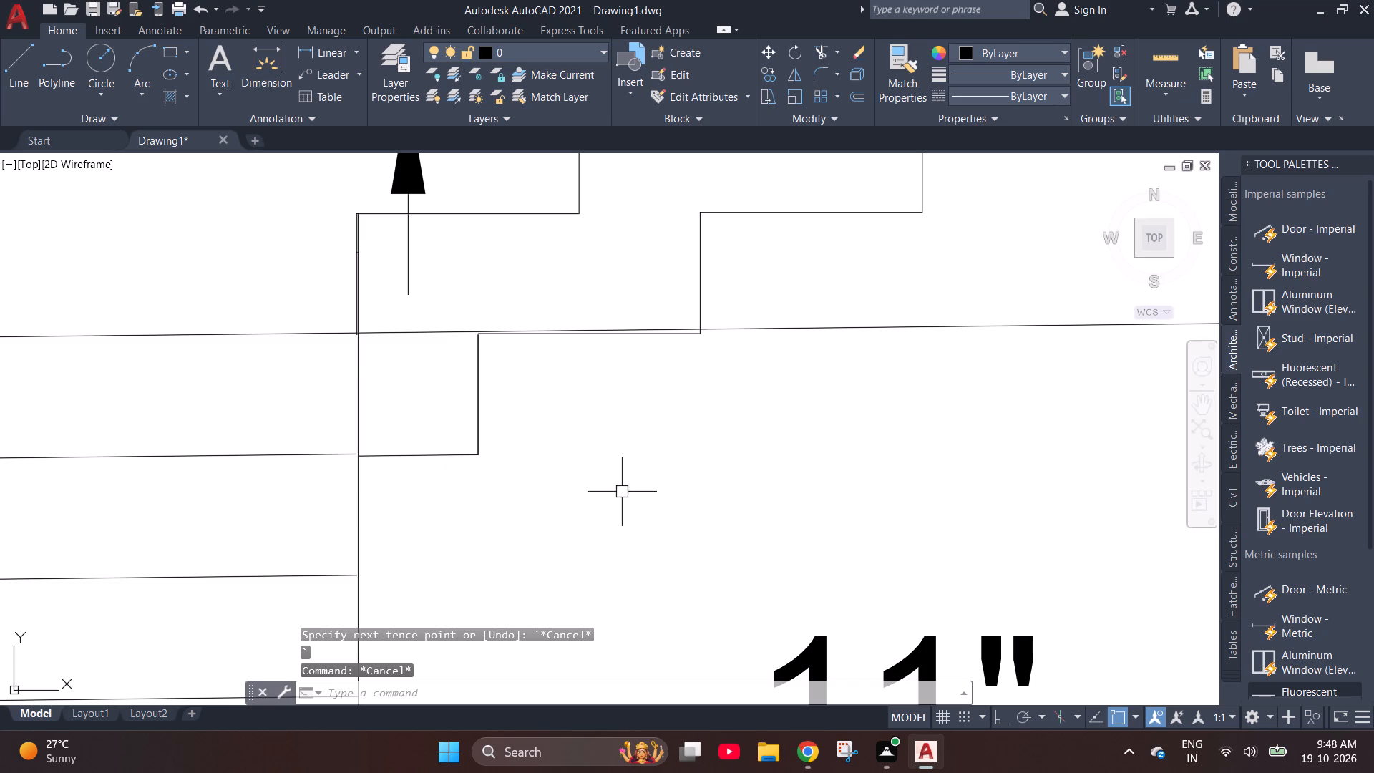
type("TR")
key("space")
left_click(384, 335)
left_click(798, 334)
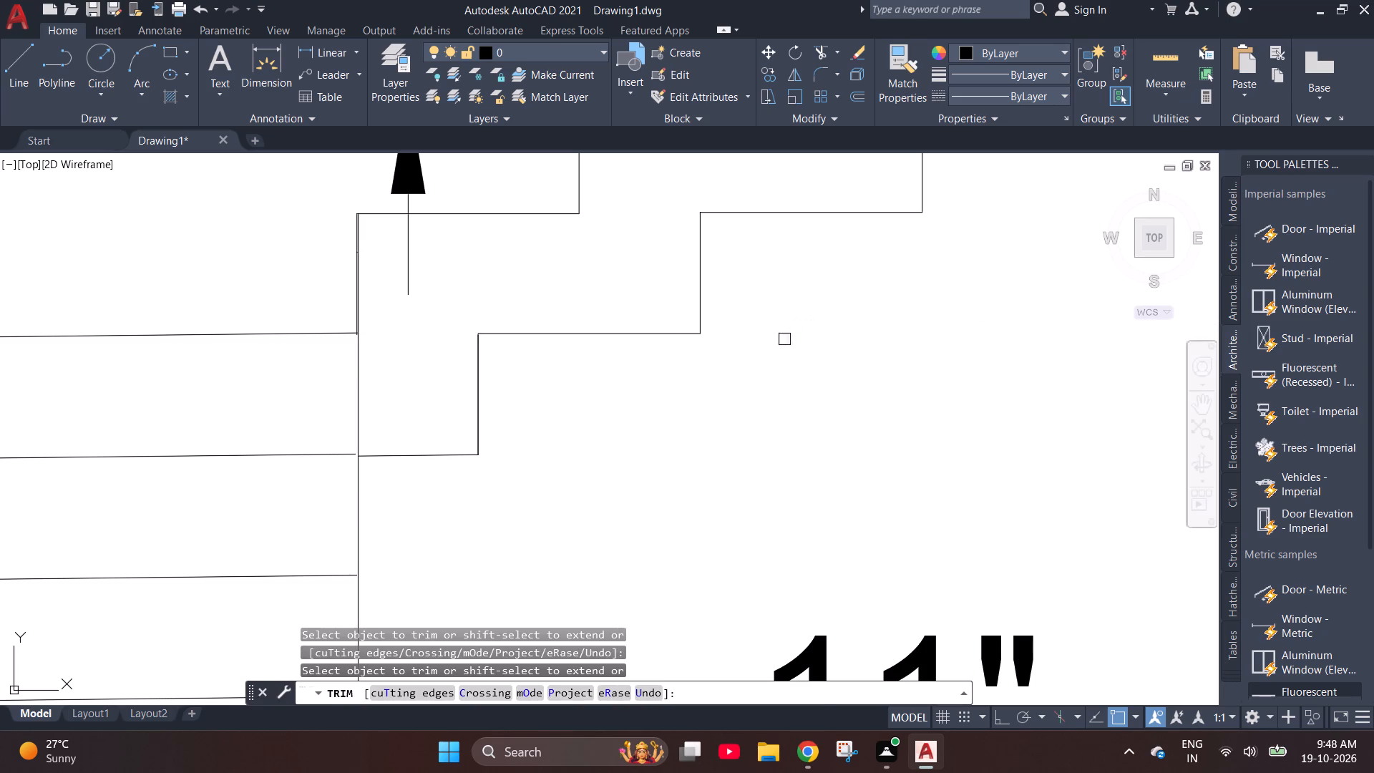
key("Escape")
key("Escape")
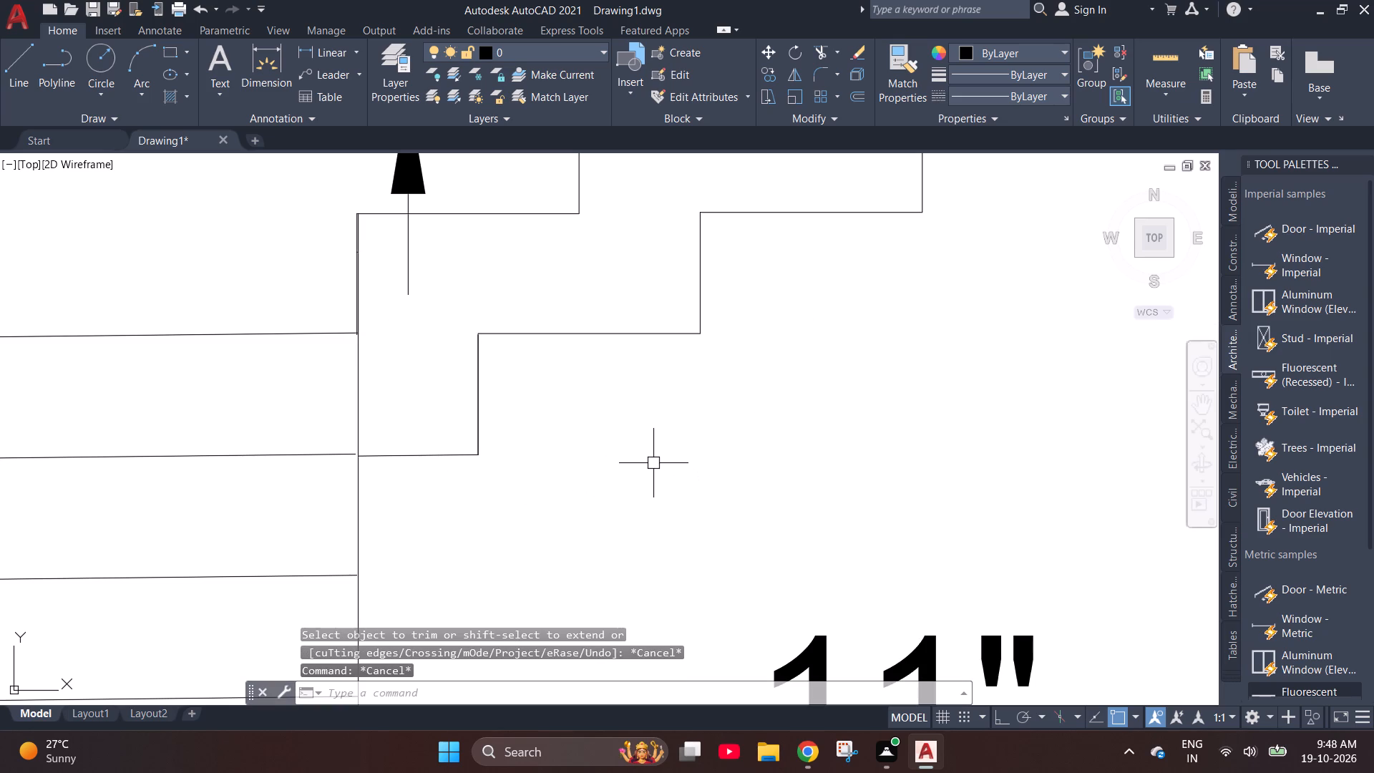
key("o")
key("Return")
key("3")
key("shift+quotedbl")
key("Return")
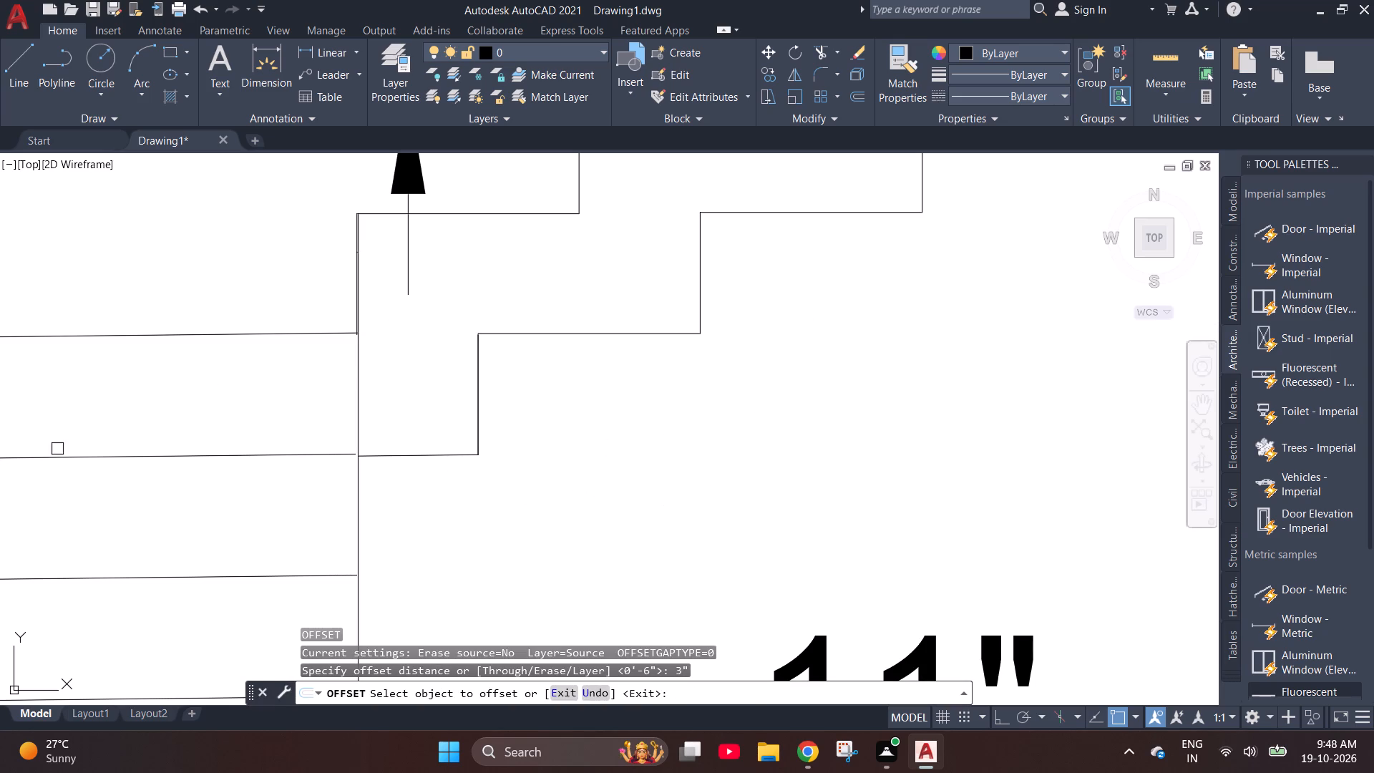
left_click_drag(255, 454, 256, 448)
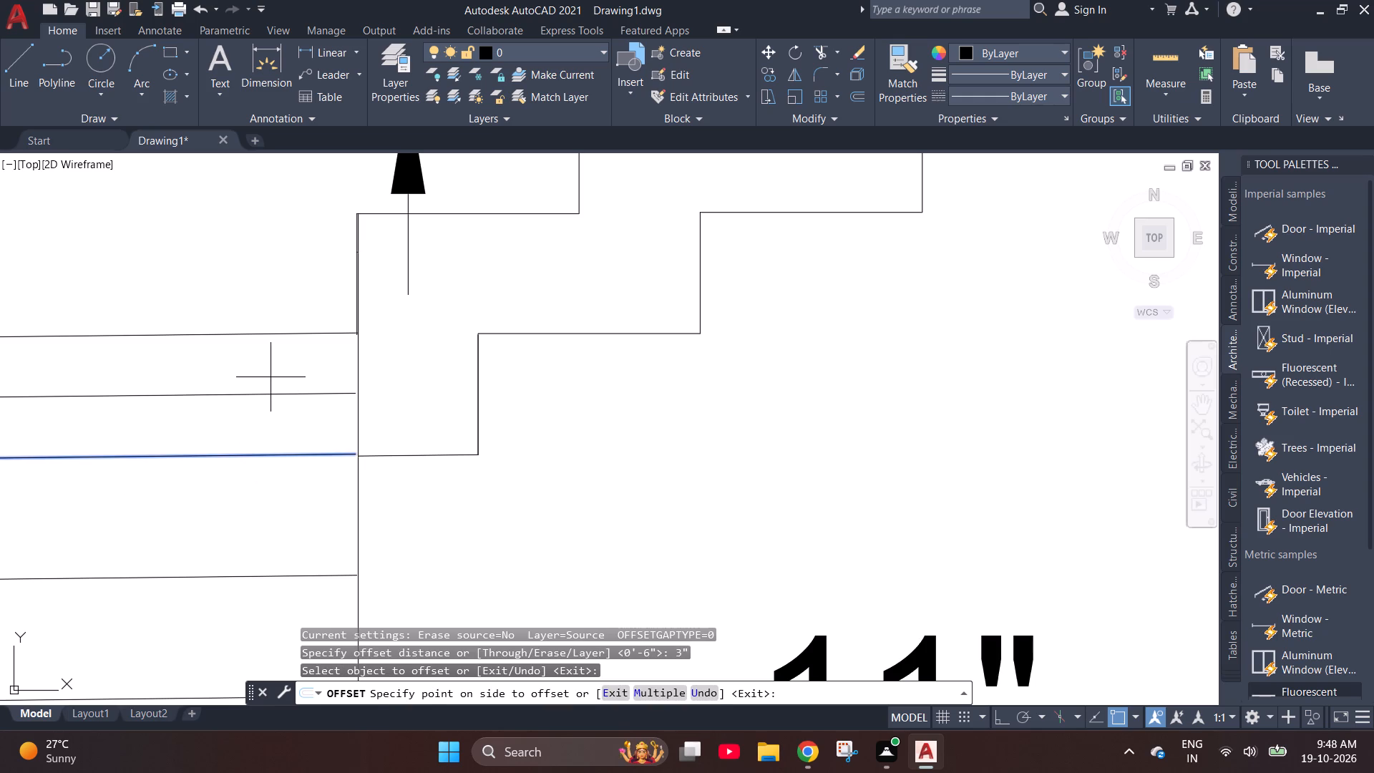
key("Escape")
Offset the topmost line above the landing 3" downward.
key("space")
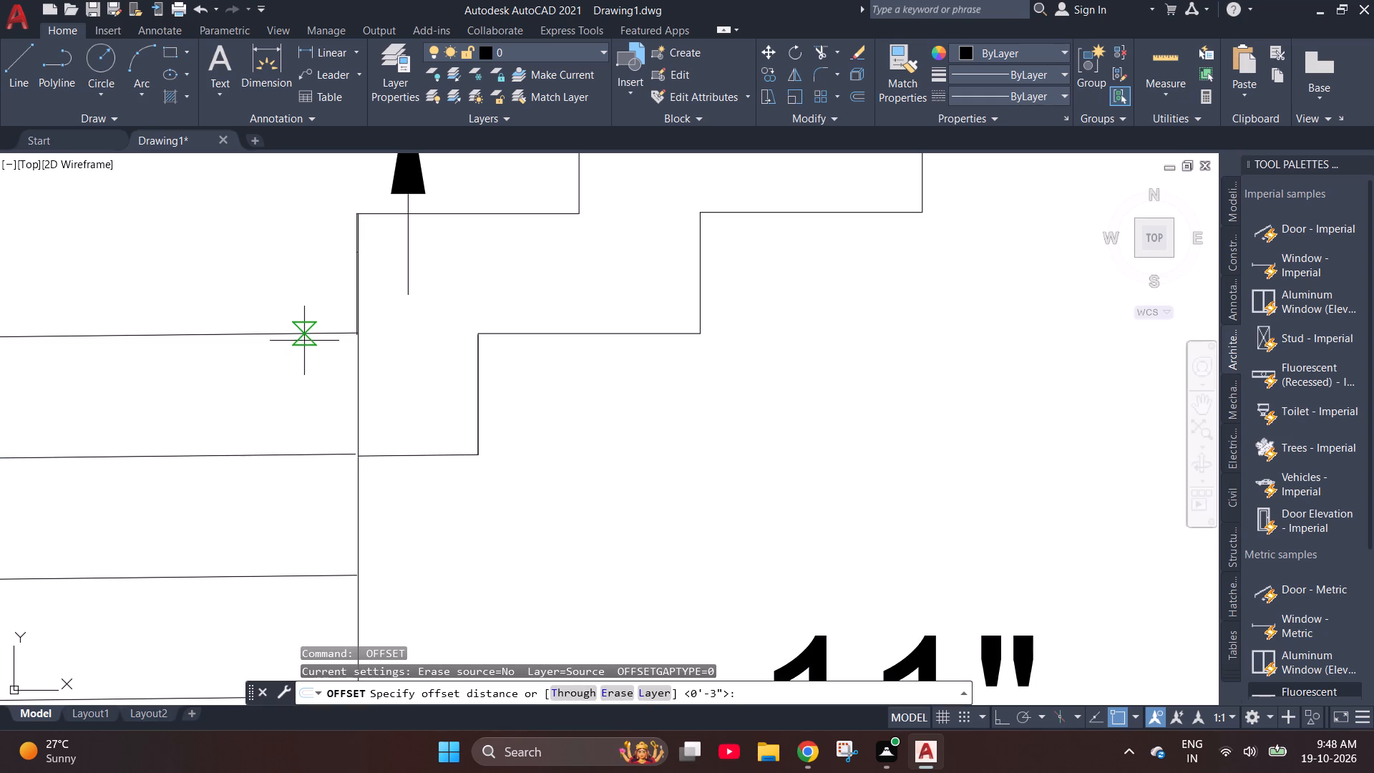
key("3")
key("shift+quotedbl")
key("Return")
left_click(302, 334)
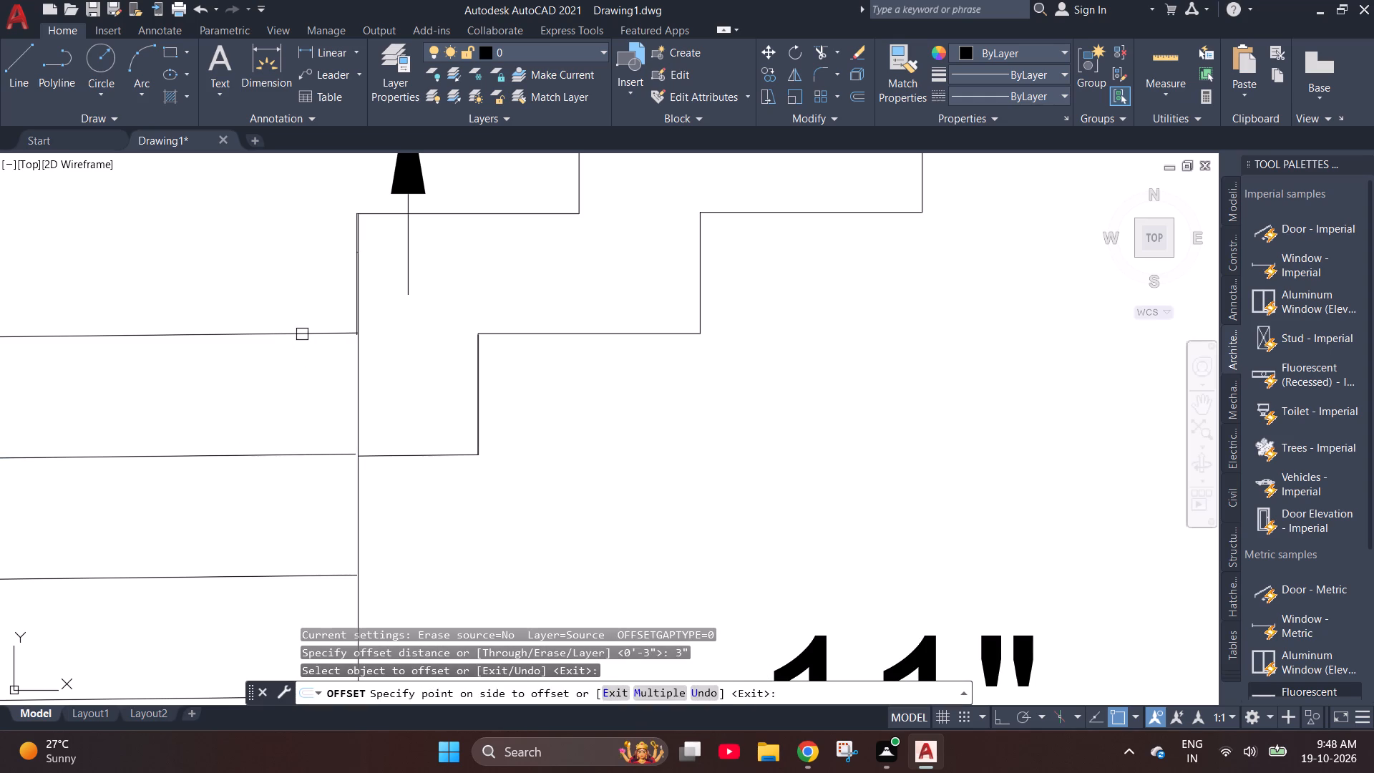
left_click(295, 374)
scroll(445, 477, "down", 1)
key("Escape")
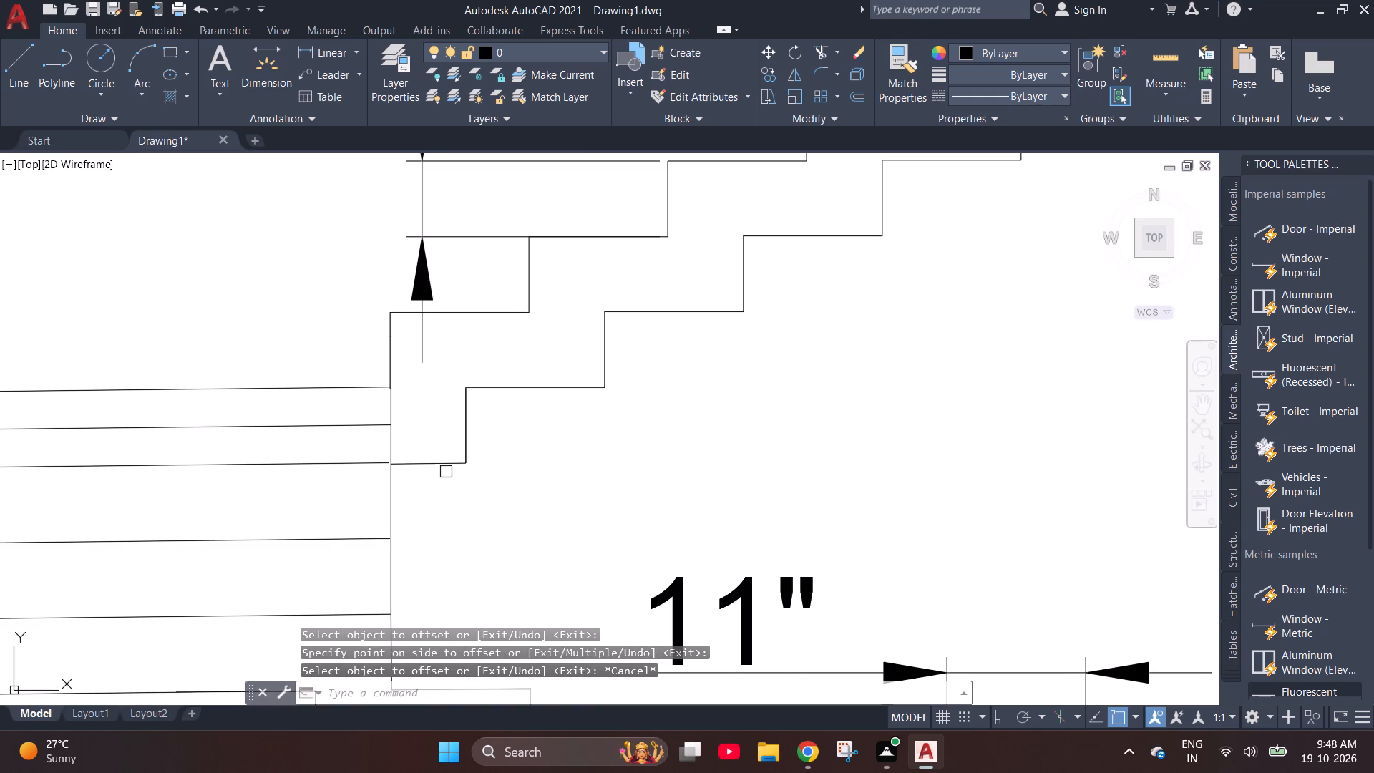
Move the upper flight's stepped underside and its short bottom line up the landing edge to the end of the 3" offset line.
left_click(419, 467)
left_click(467, 419)
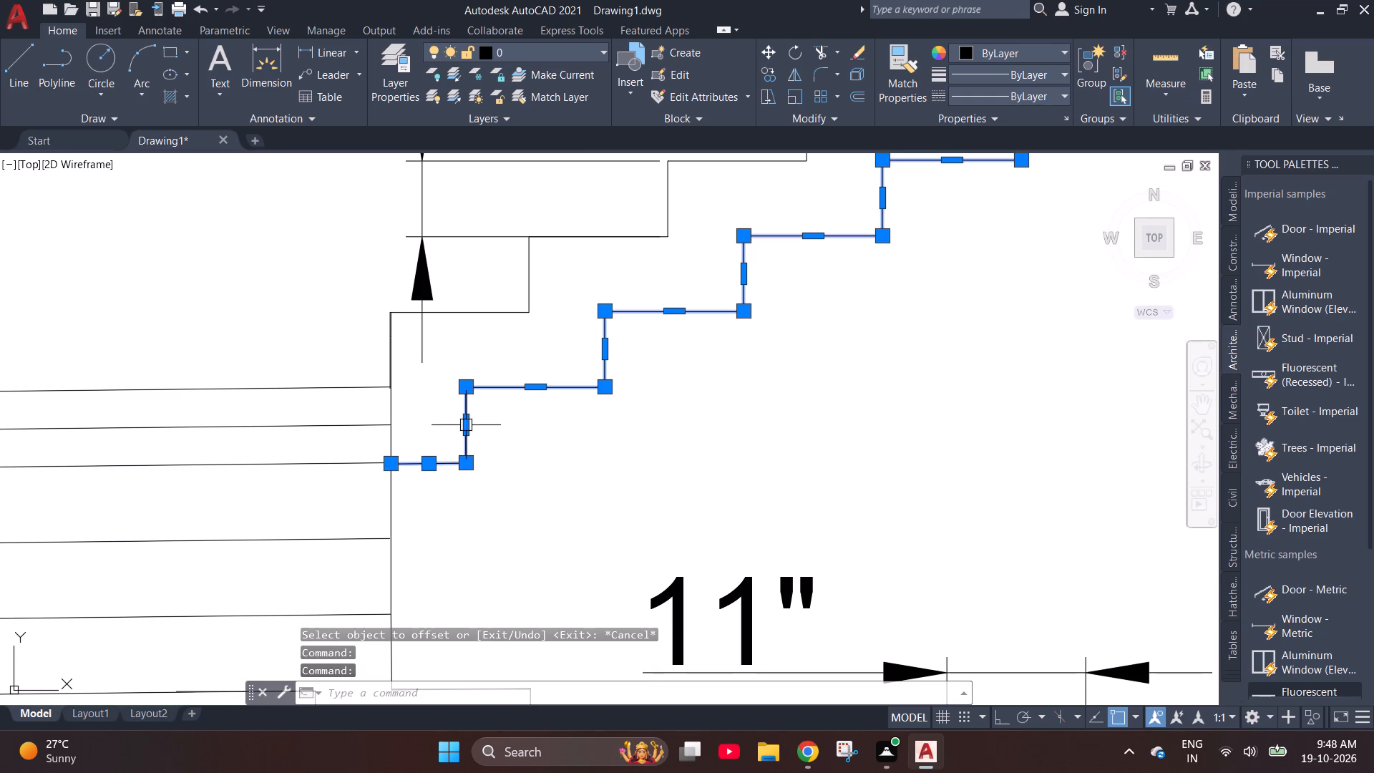
key("m")
key("space")
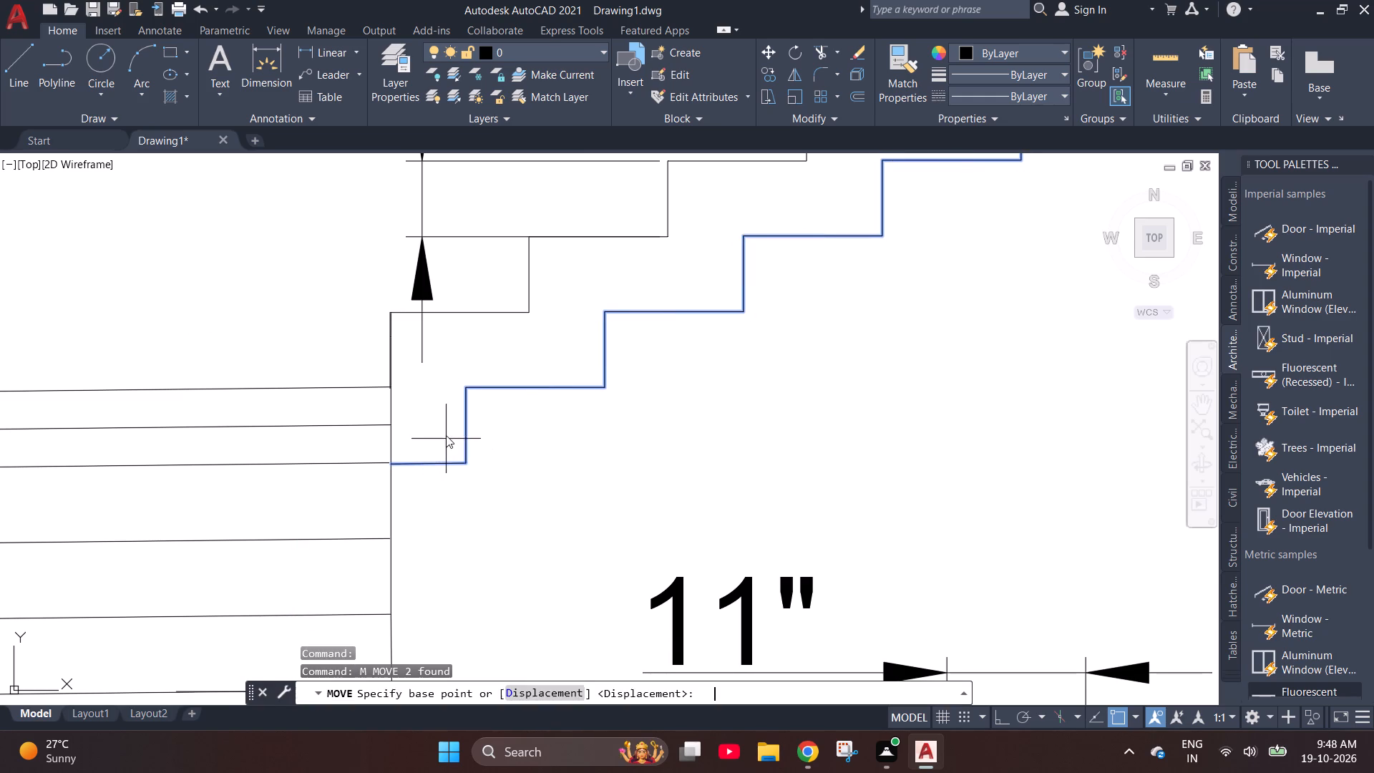
left_click(394, 465)
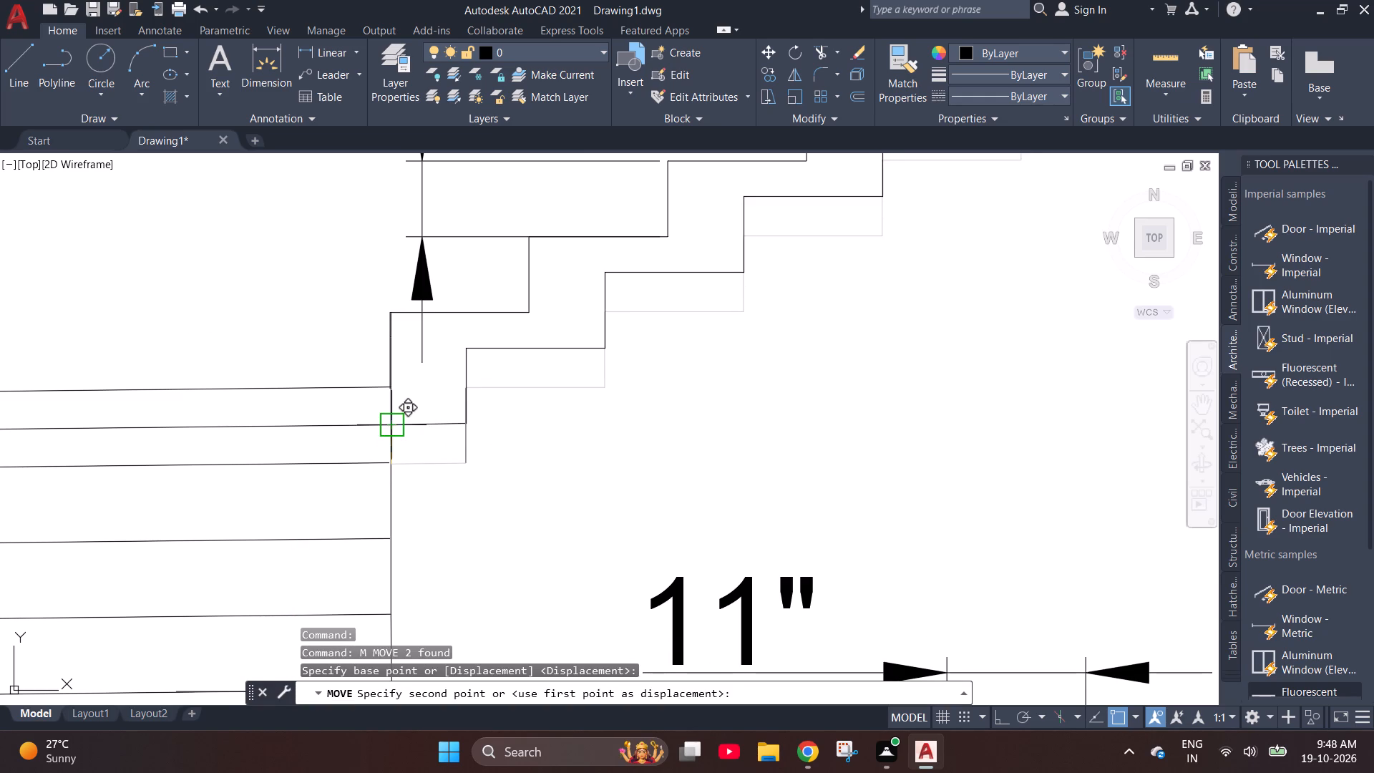
left_click(394, 426)
key("Escape")
Move the upper flight's stepped underside sideways, away from the landing edge and clear of the leftover short vertical line.
scroll(437, 493, "down", 2)
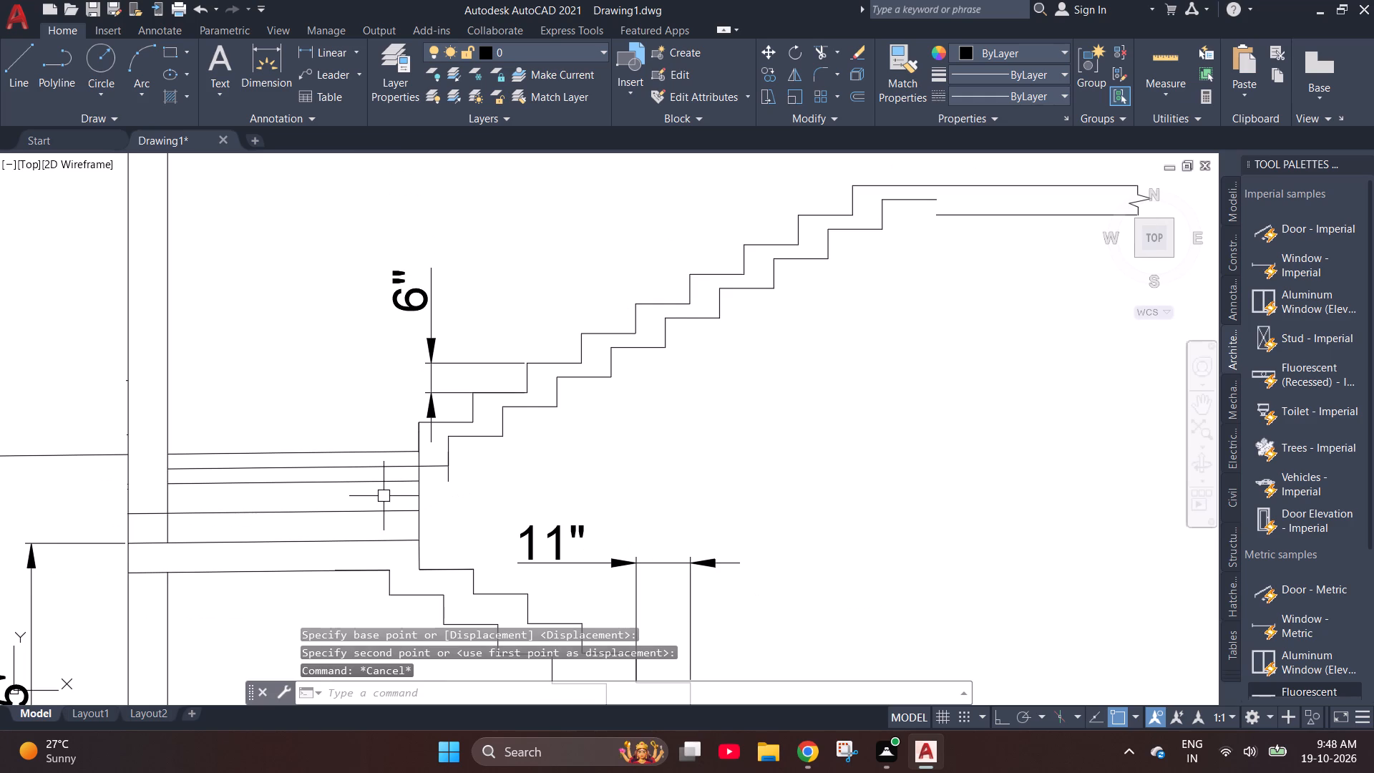
scroll(383, 496, "down", 1)
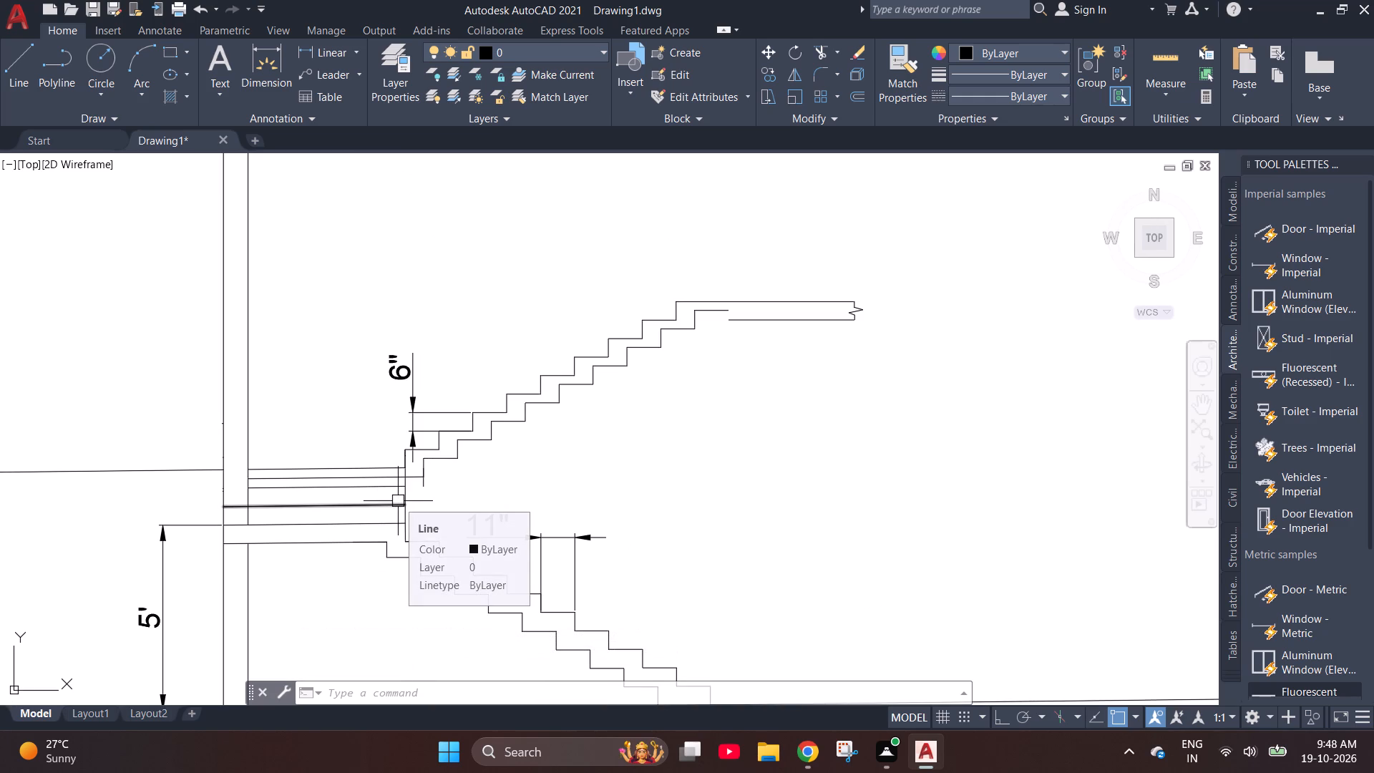
scroll(415, 465, "up", 4)
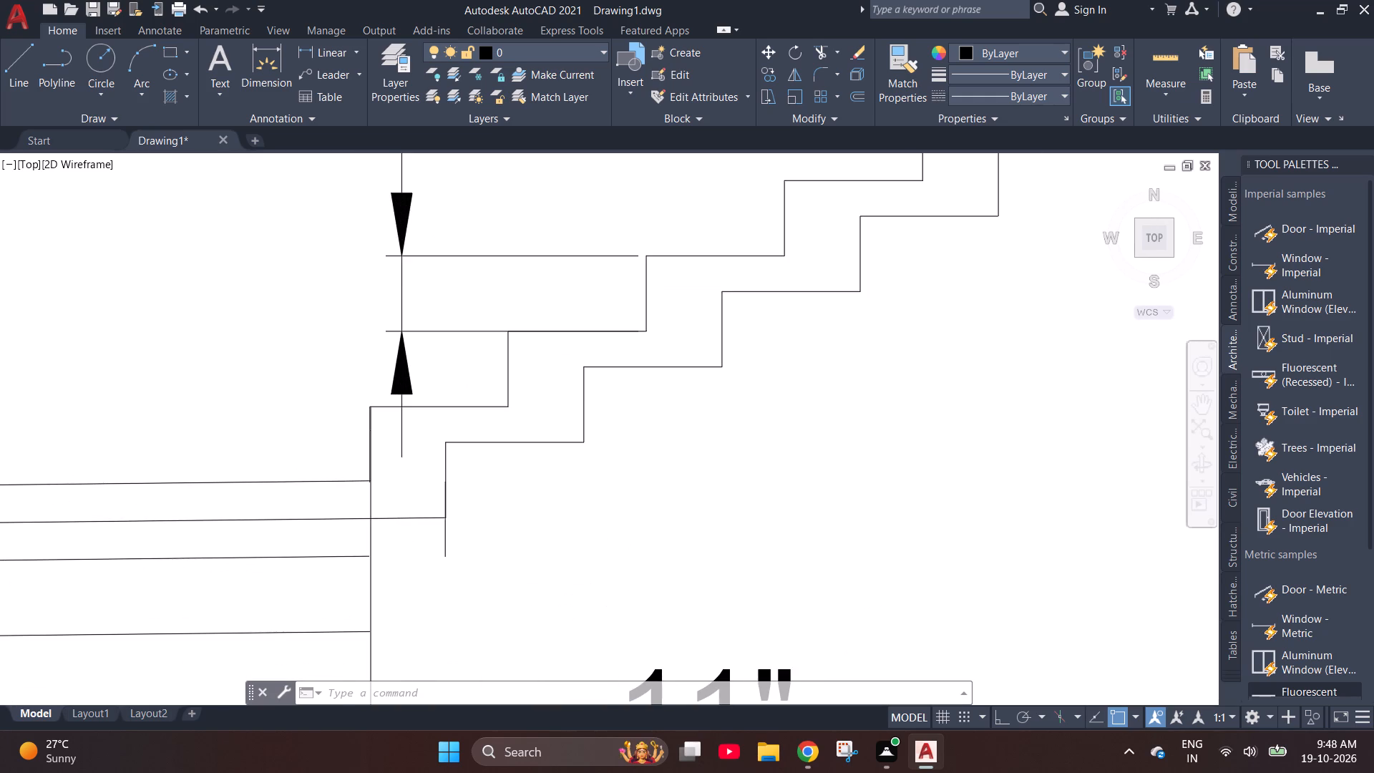
key("Escape")
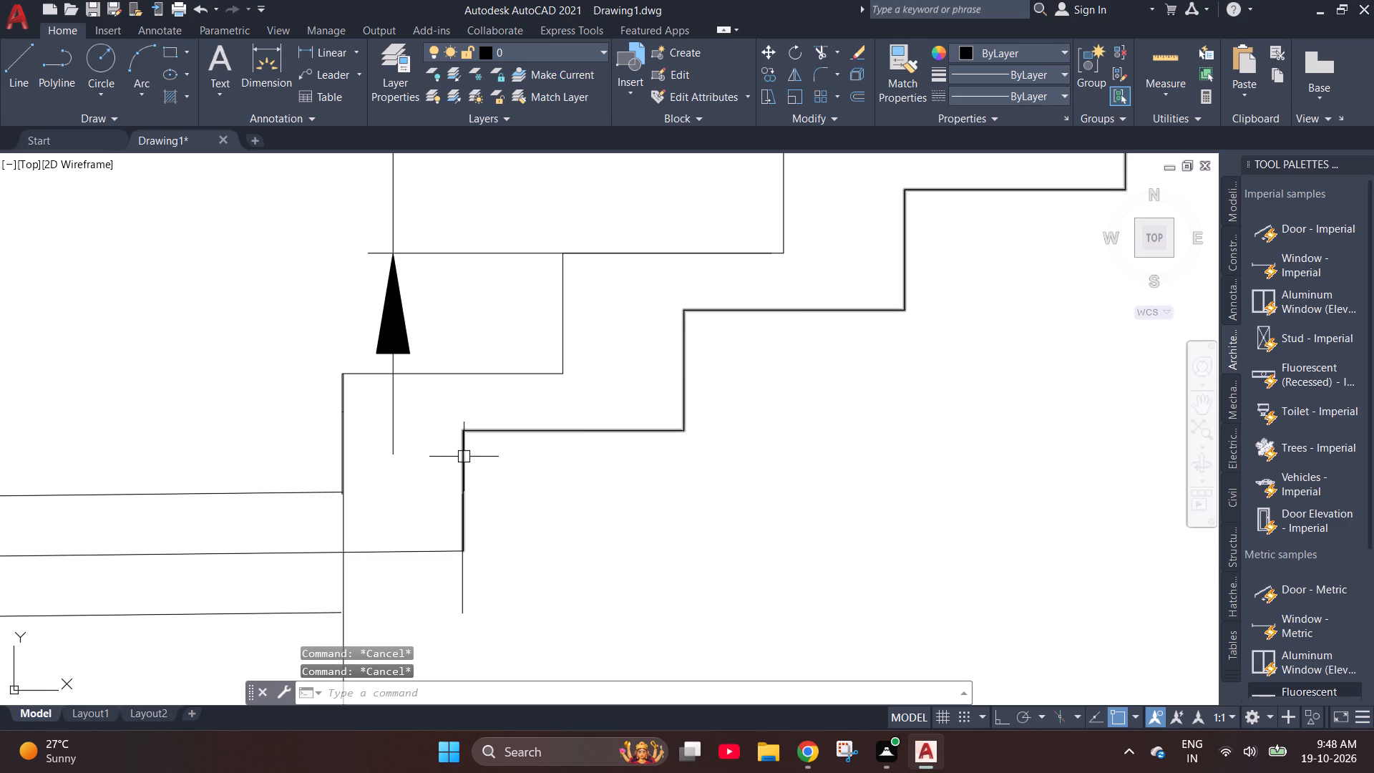
left_click(464, 457)
left_click(459, 554)
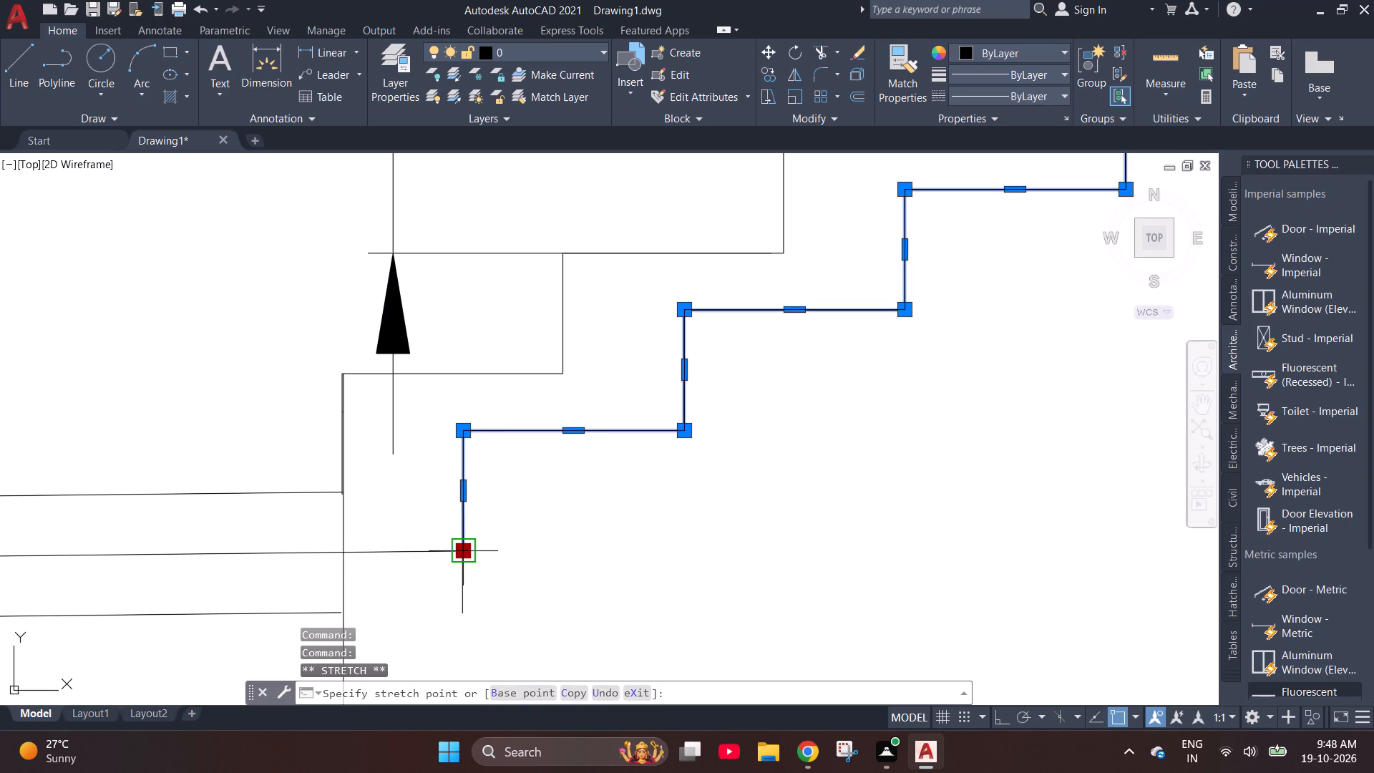
key("m")
key("space")
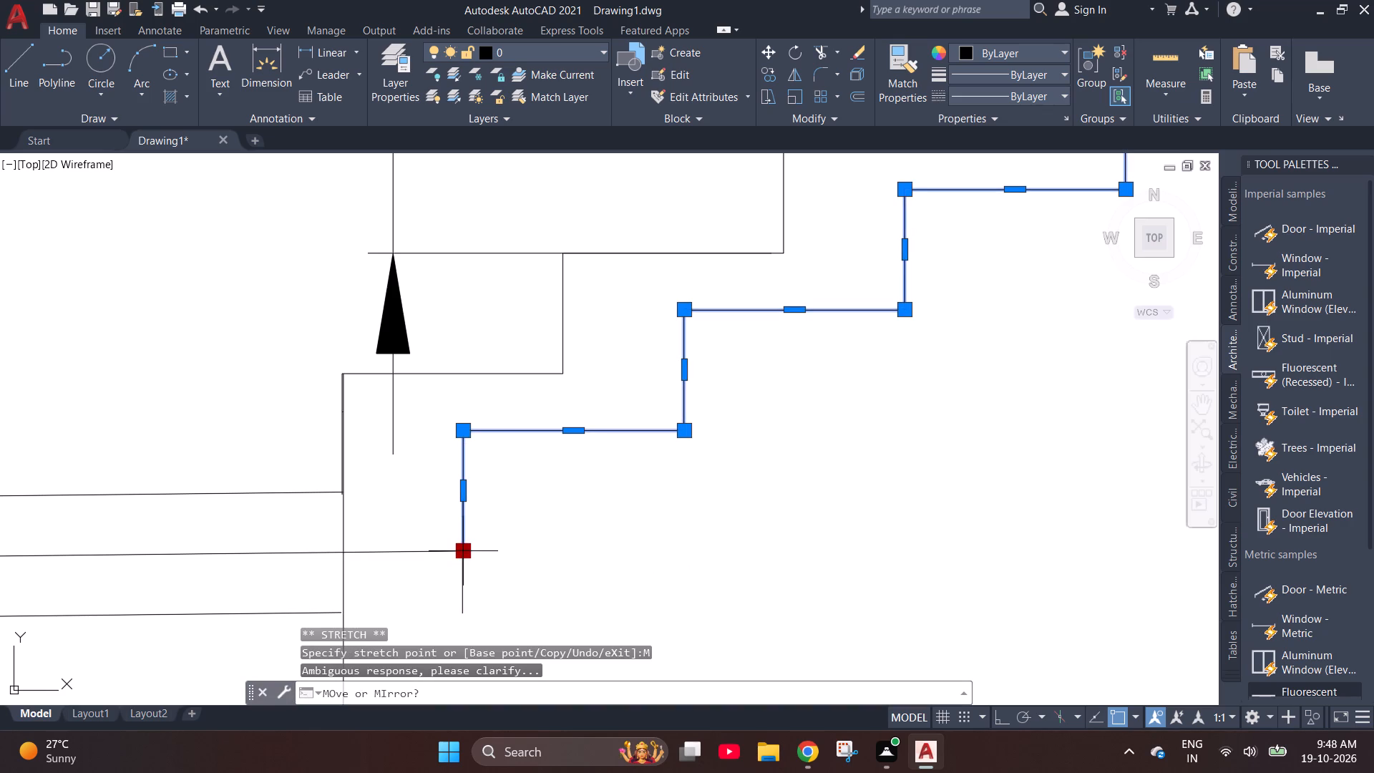
left_click(467, 554)
key("Escape")
key("m")
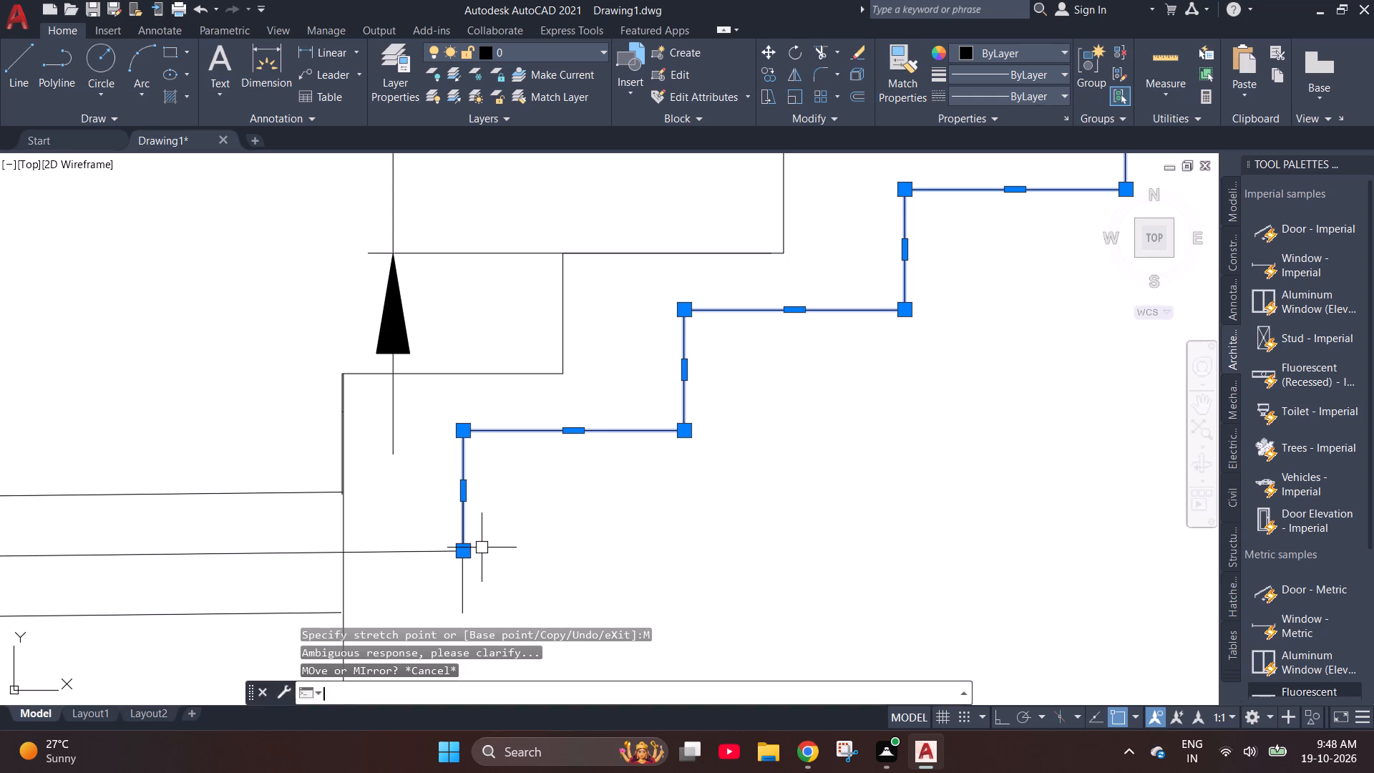
key("space")
left_click(466, 544)
left_click(570, 548)
key("Escape")
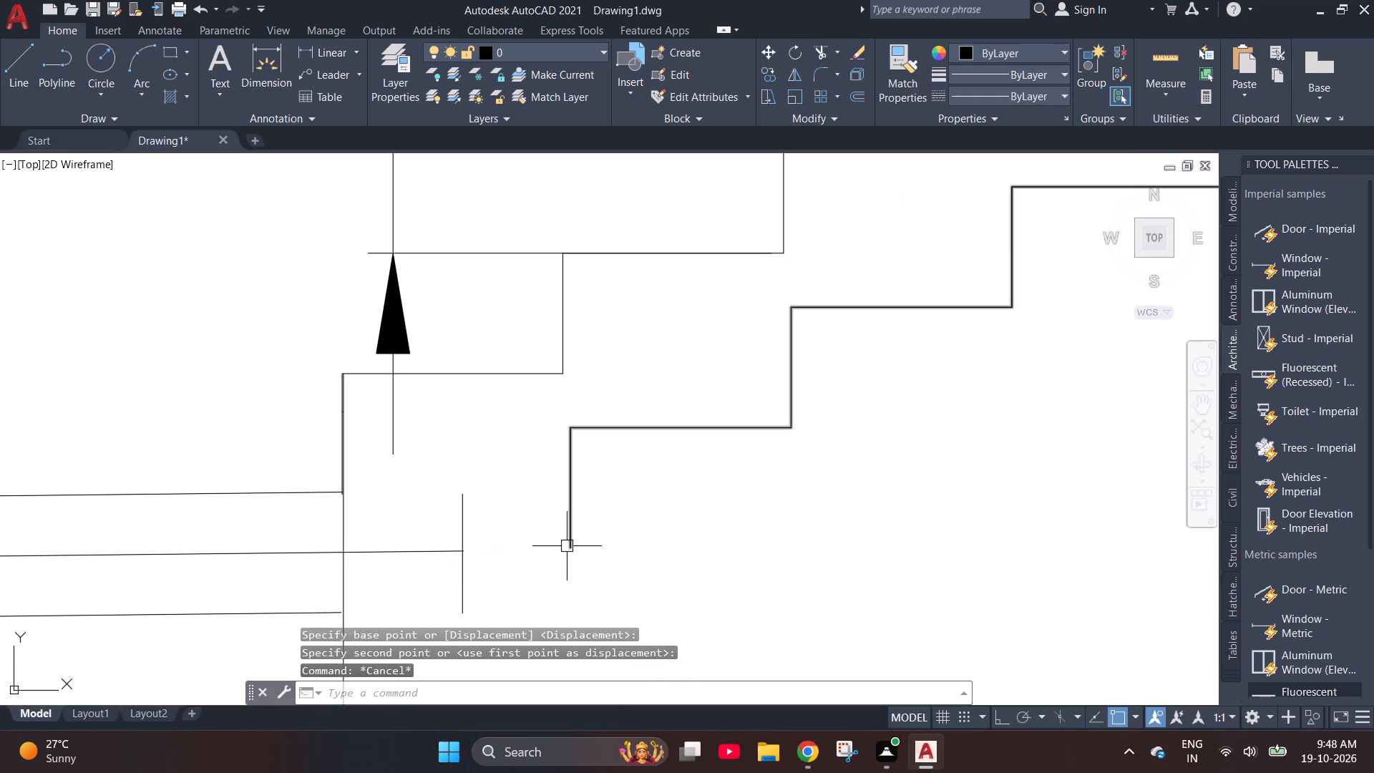
Erase the leftover short vertical line and the short horizontal line projecting from the landing edge.
left_click(462, 596)
key("Delete")
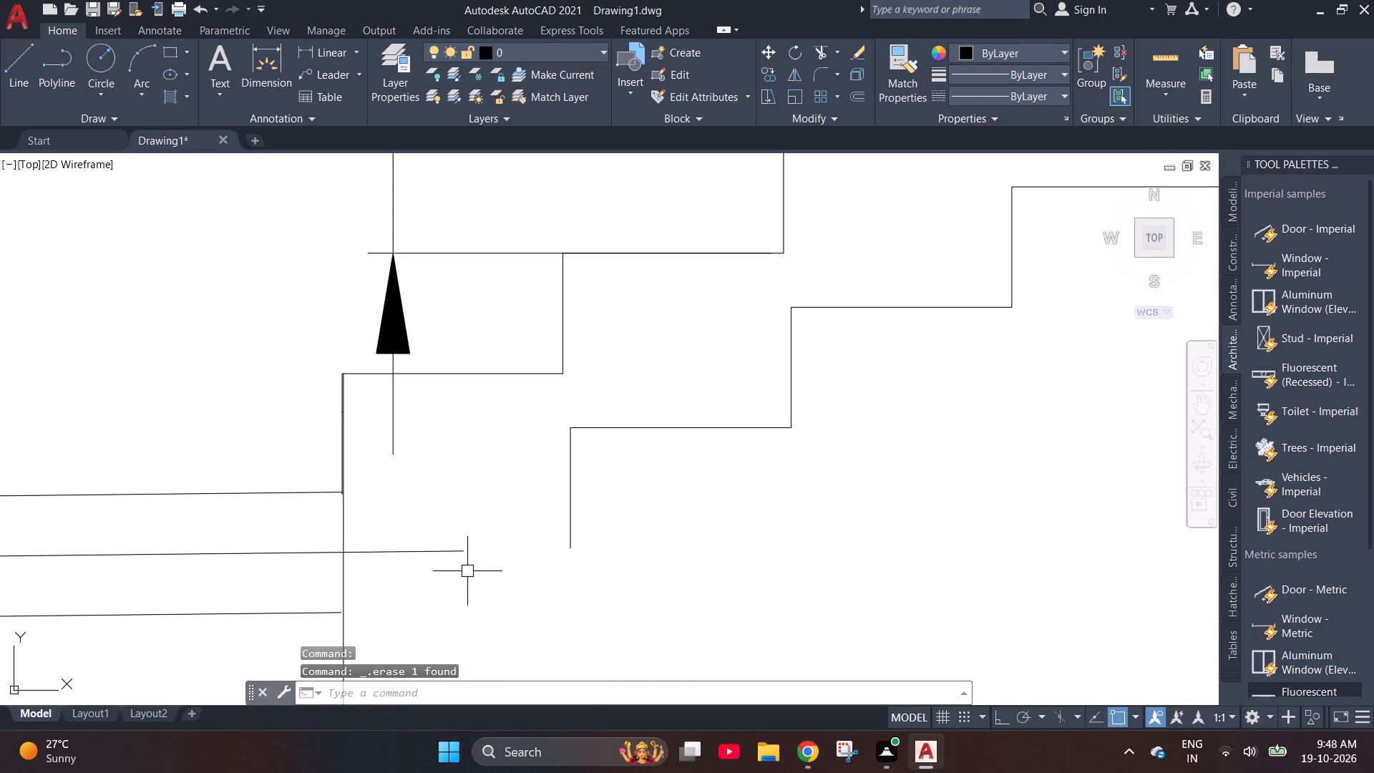
key("Escape")
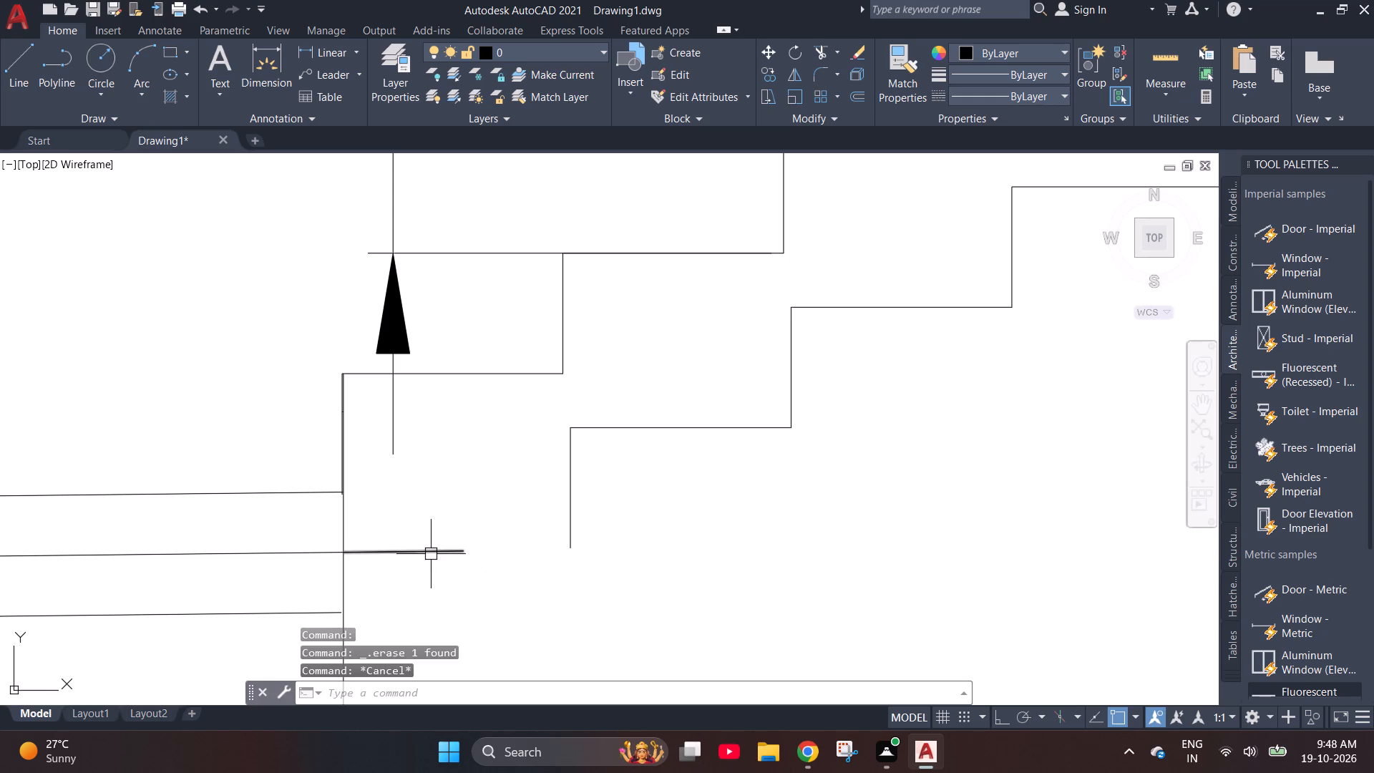
left_click(431, 553)
key("Delete")
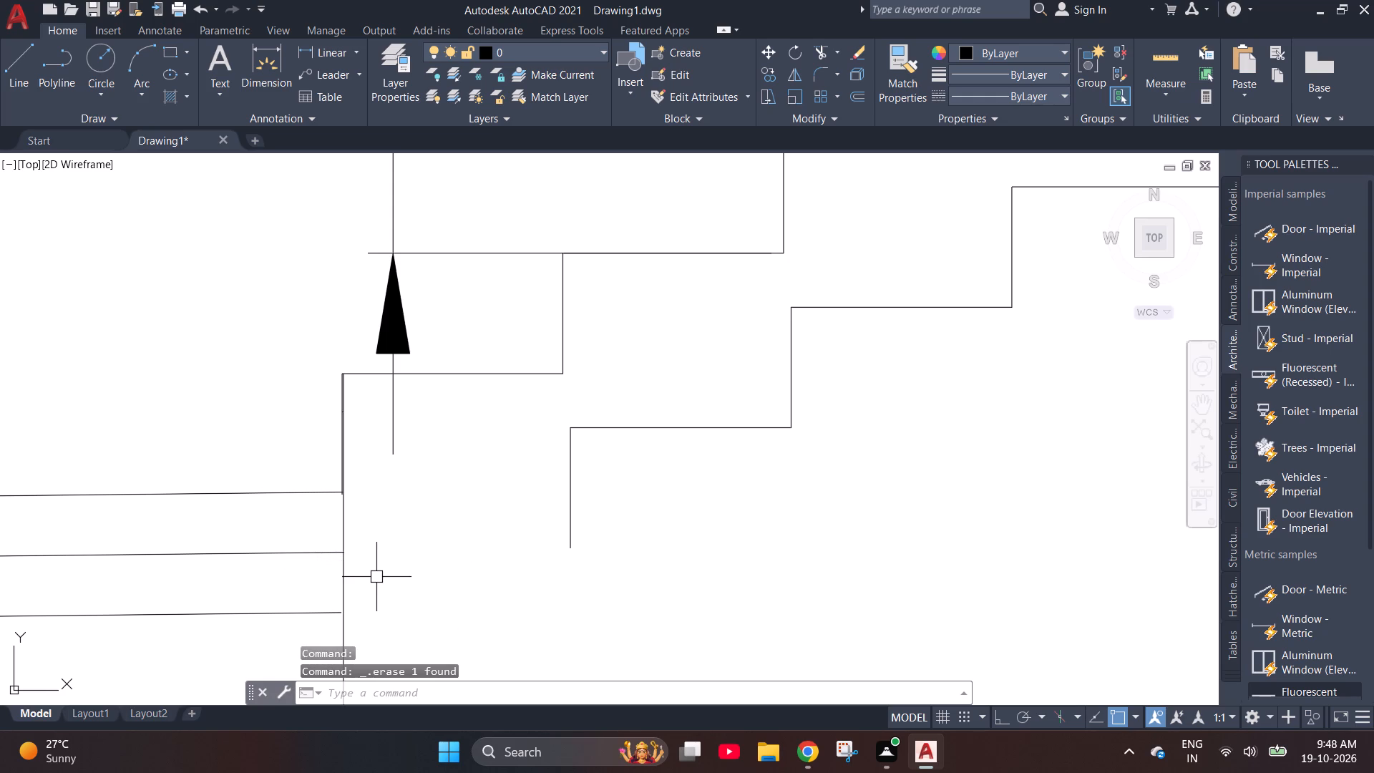
Draw a 6" line outward from the landing edge, continuing the direction of the 3" offset line.
key("l")
key("Return")
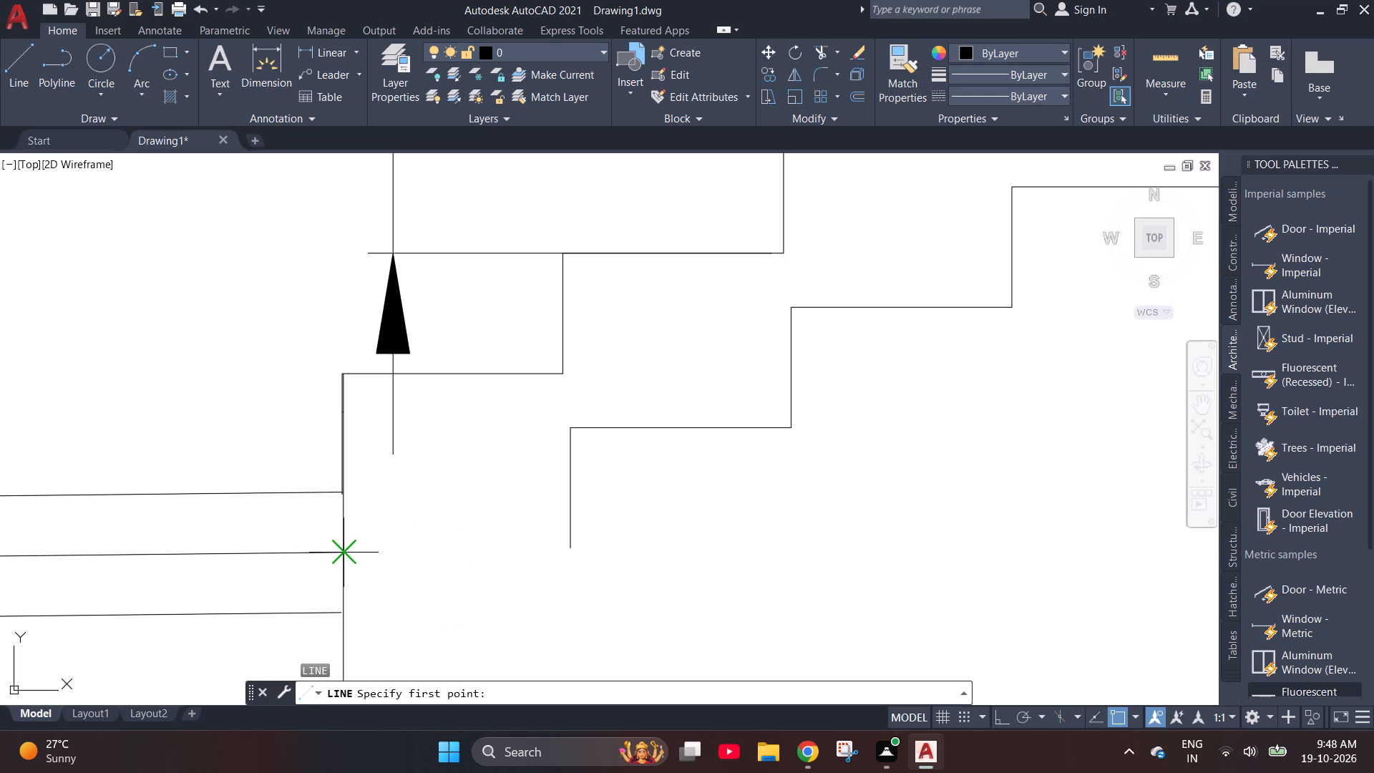
left_click(352, 555)
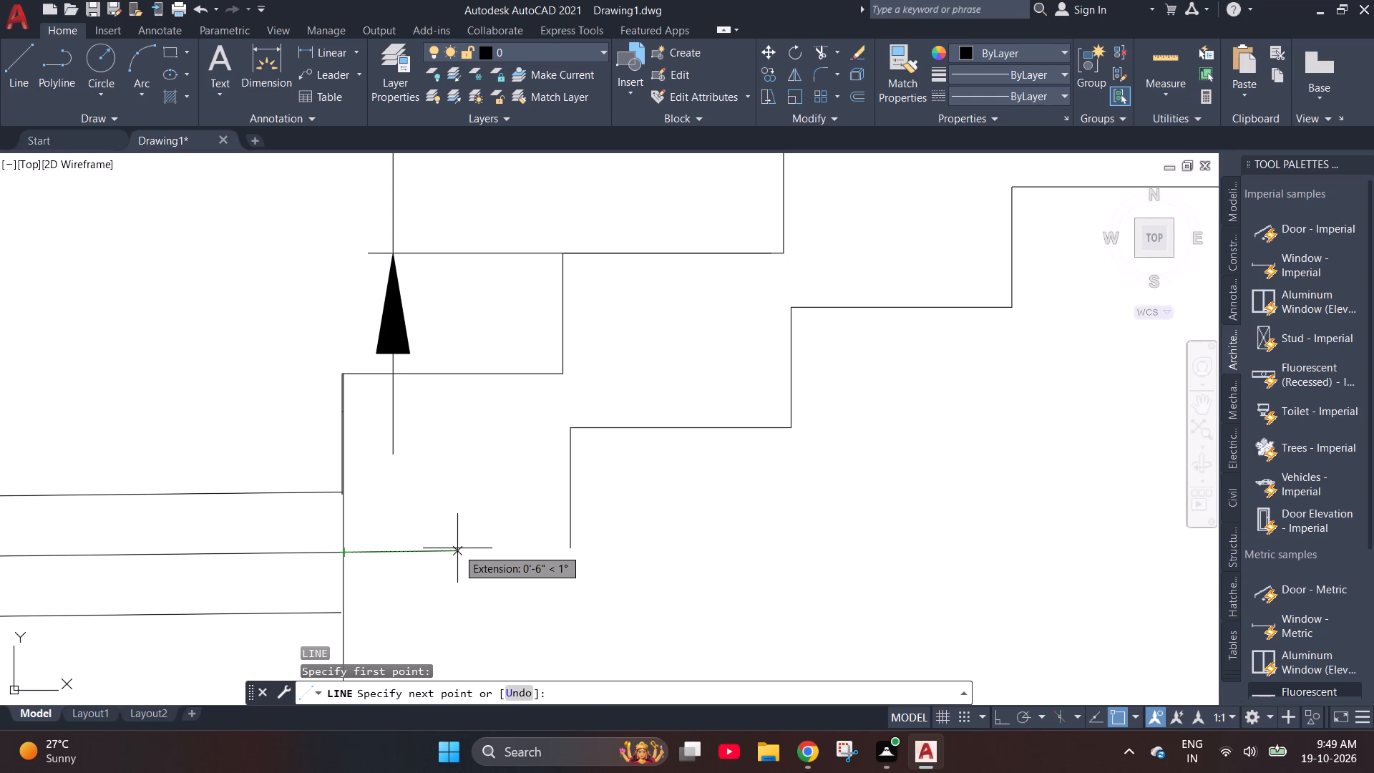
type("6\"")
key("Return")
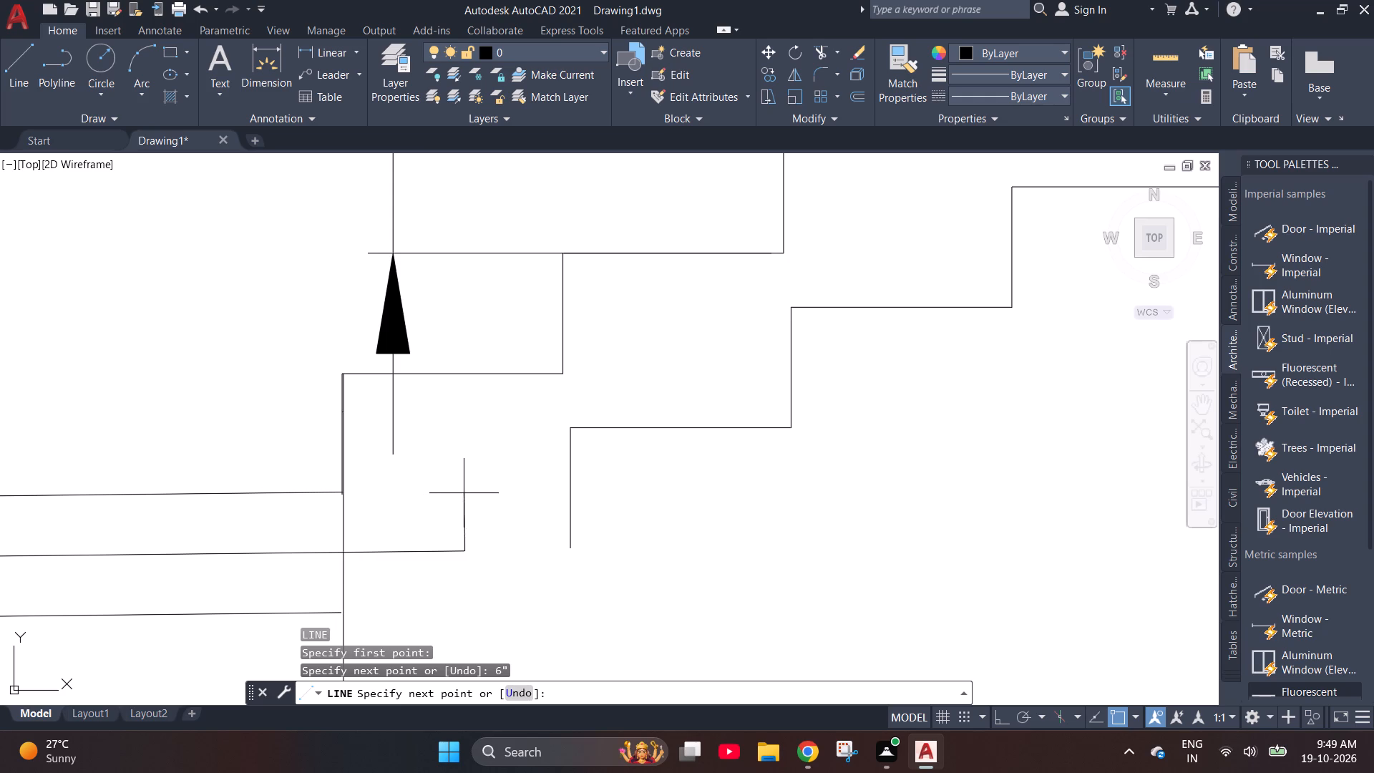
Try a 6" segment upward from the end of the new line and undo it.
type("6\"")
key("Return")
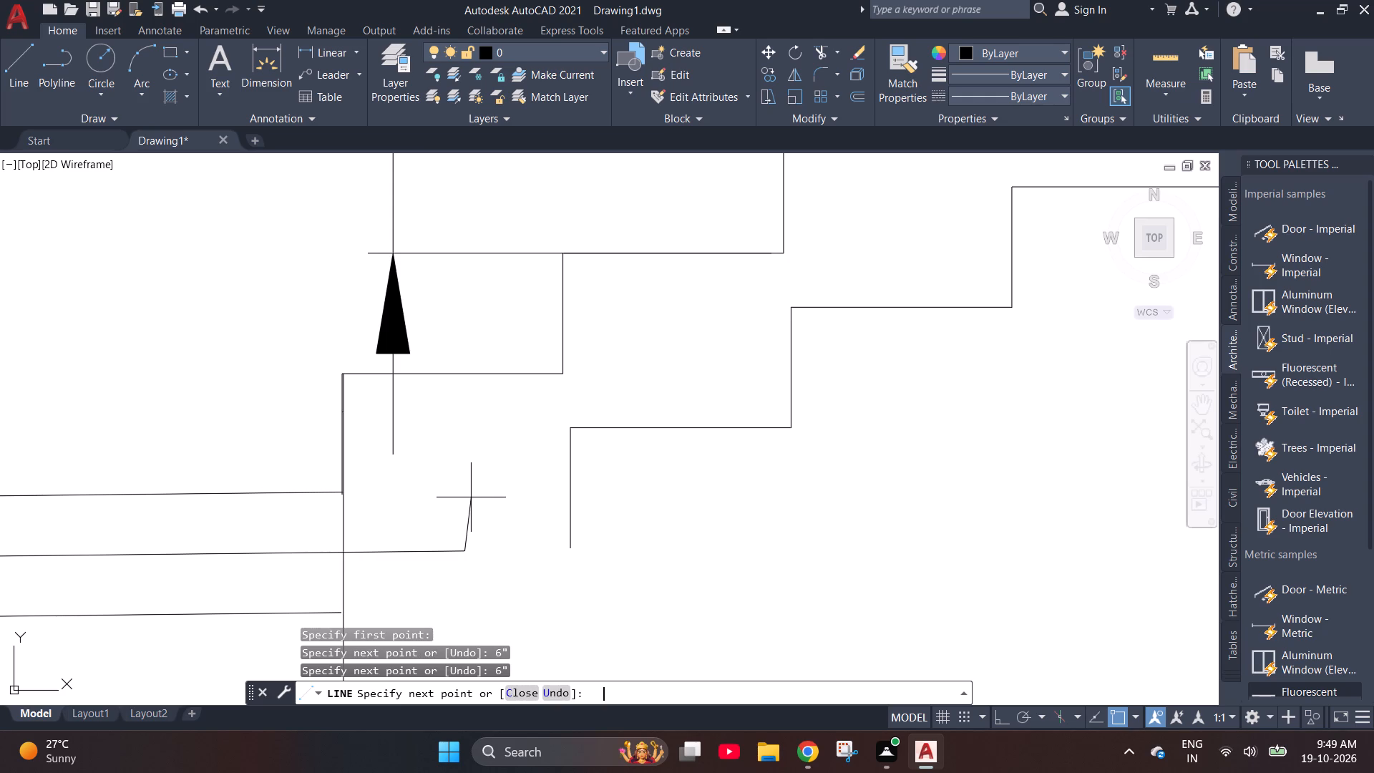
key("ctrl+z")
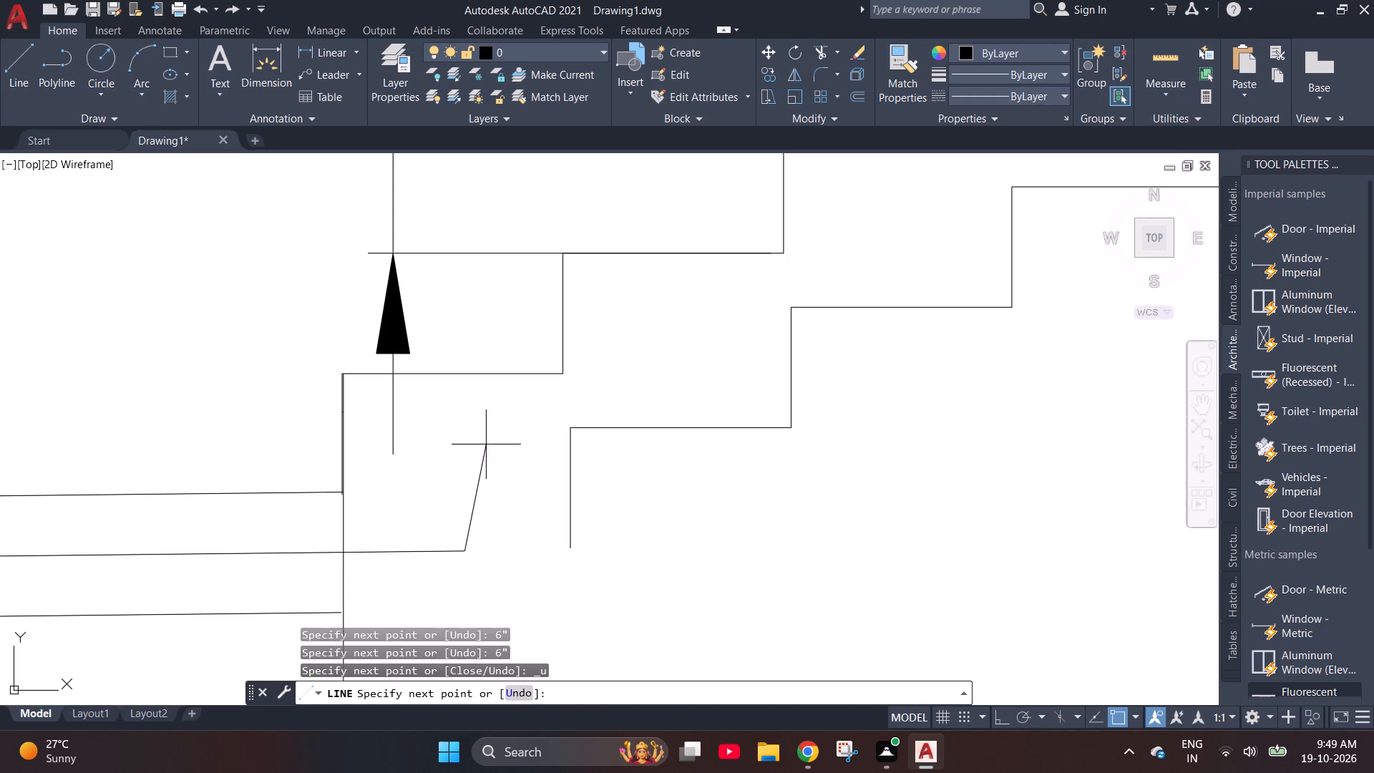
Turn on Ortho mode while continuing the line.
key("F8")
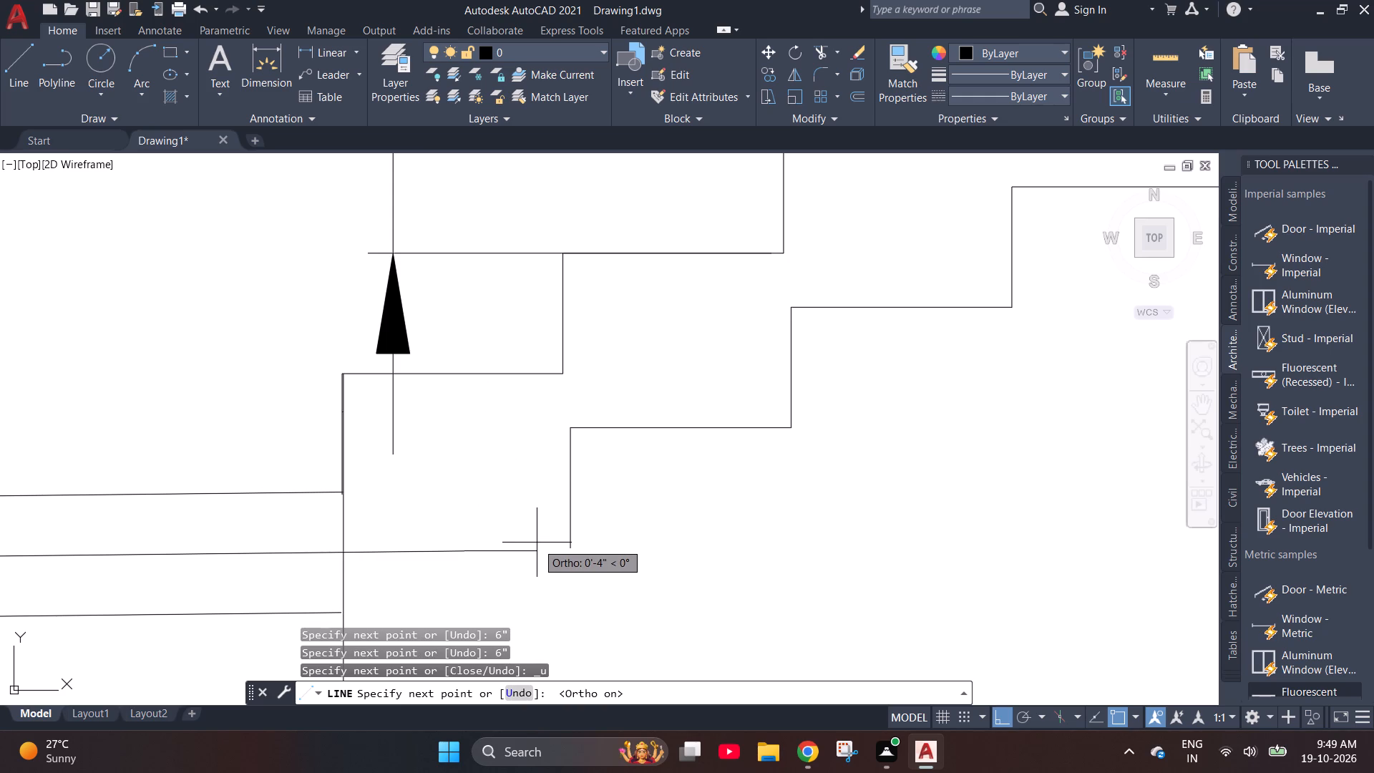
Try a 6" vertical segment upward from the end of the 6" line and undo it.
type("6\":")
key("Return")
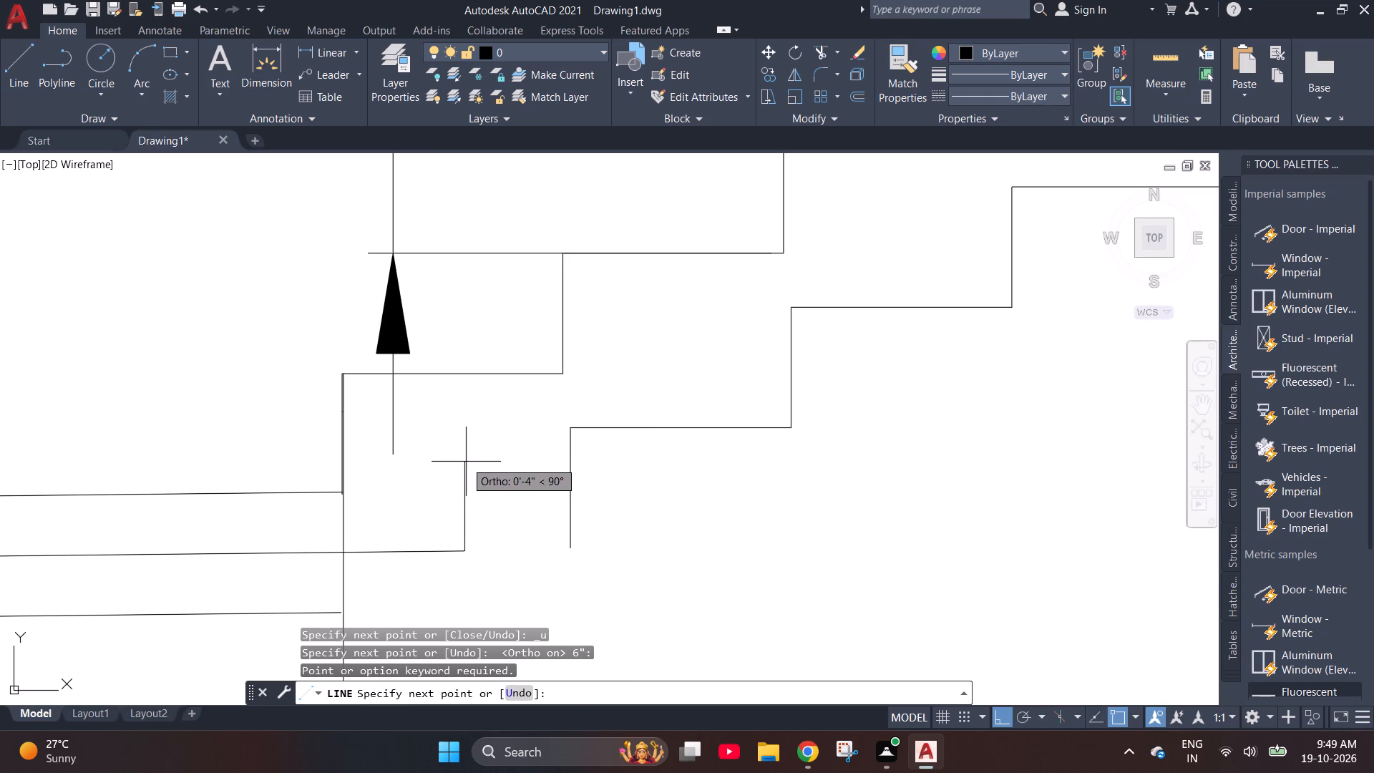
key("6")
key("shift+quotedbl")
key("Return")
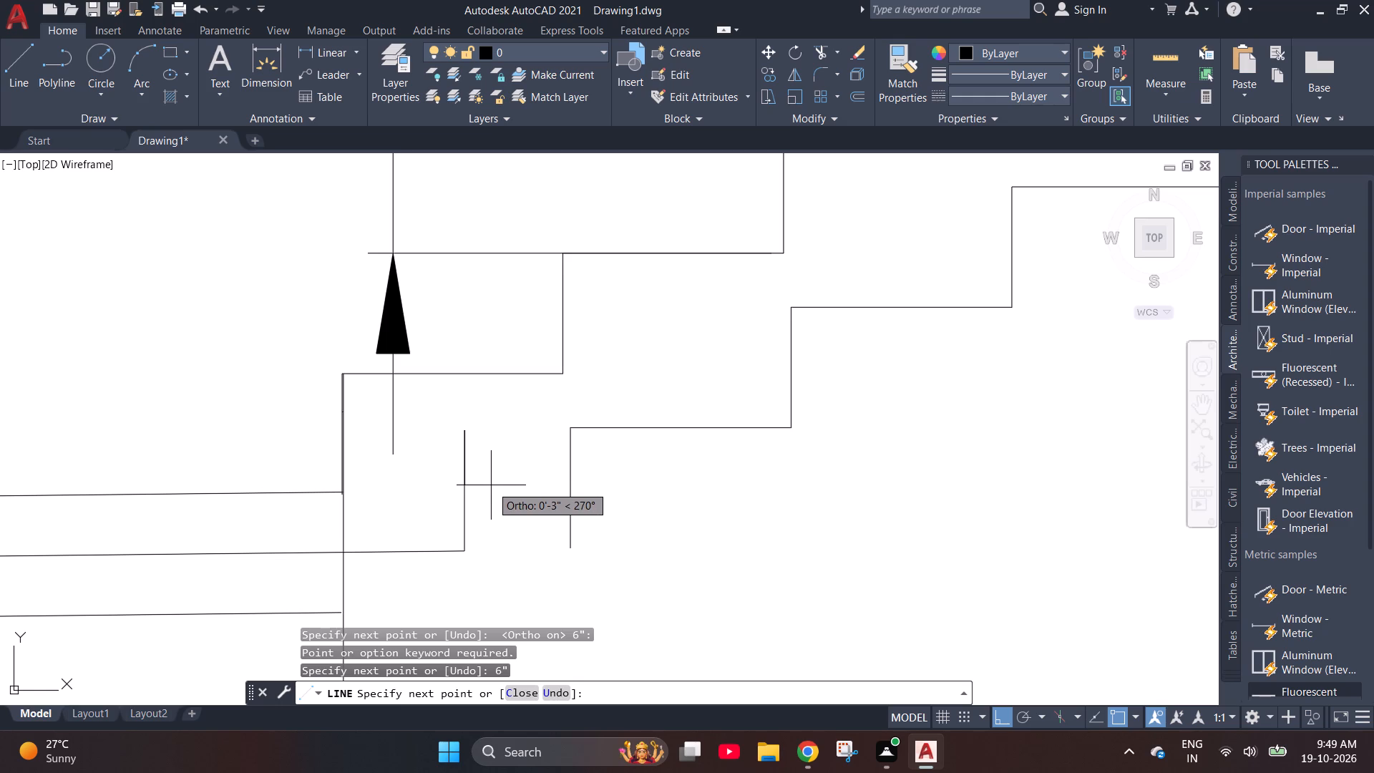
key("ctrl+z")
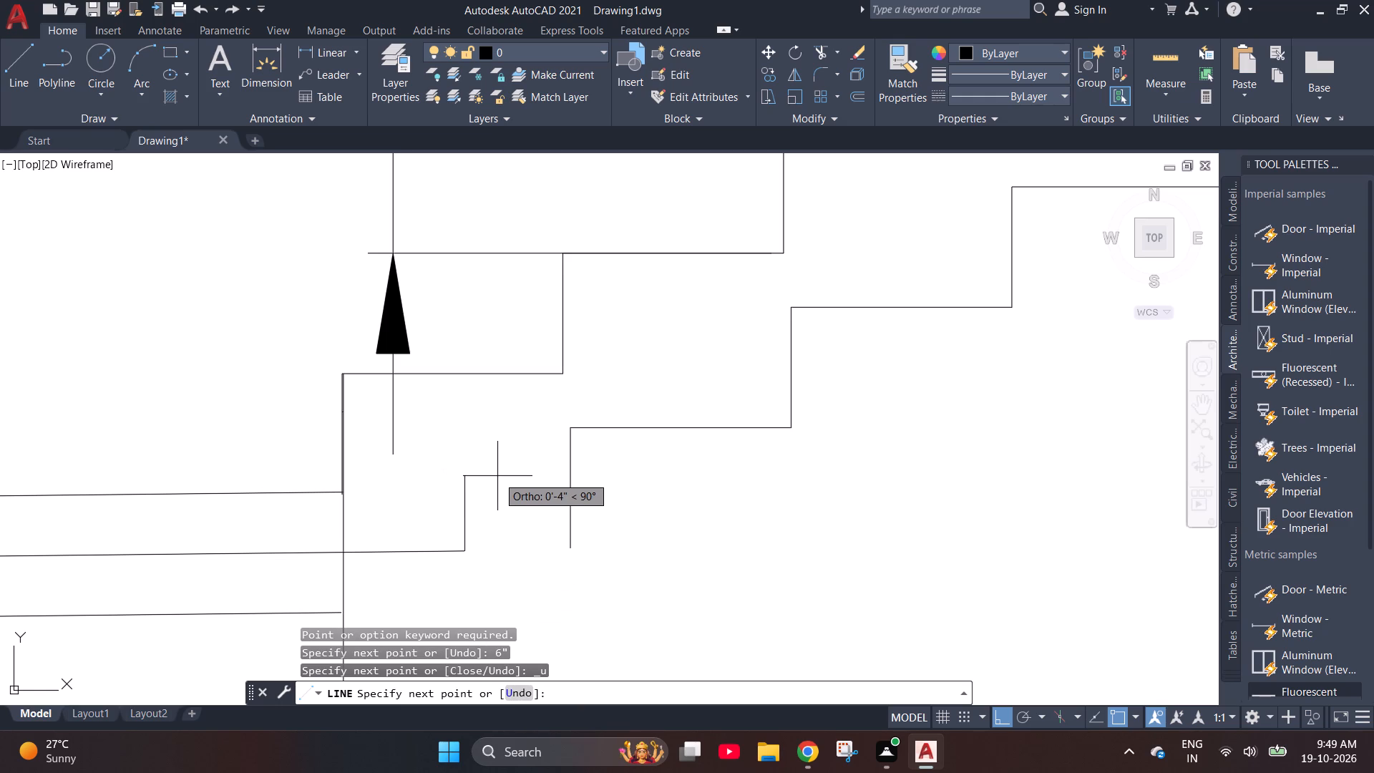
Add a 3" vertical segment upward from the end of the 6" line.
type("3\"")
key("Return")
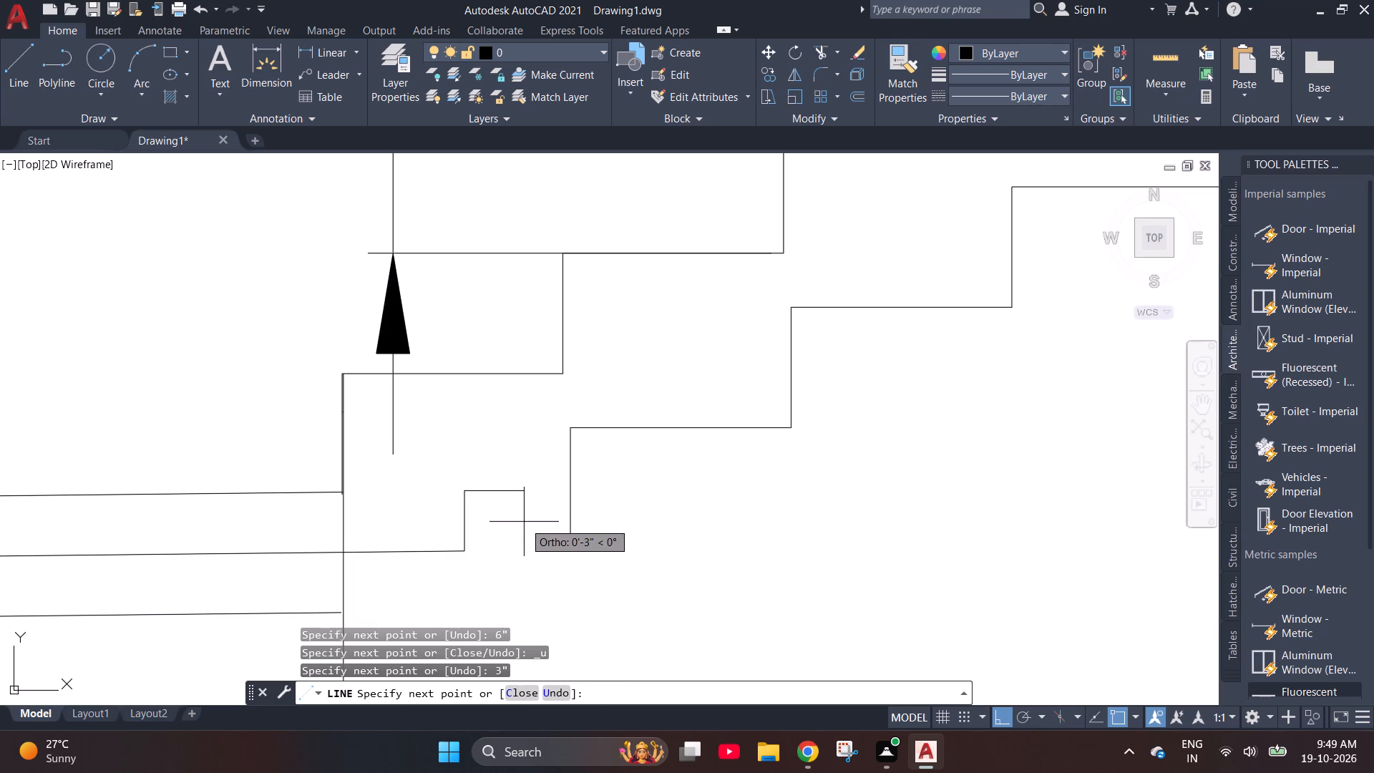
End the line and trim away the lowest riser of the upper flight's stepped underside polyline.
key("Escape")
left_click(567, 535)
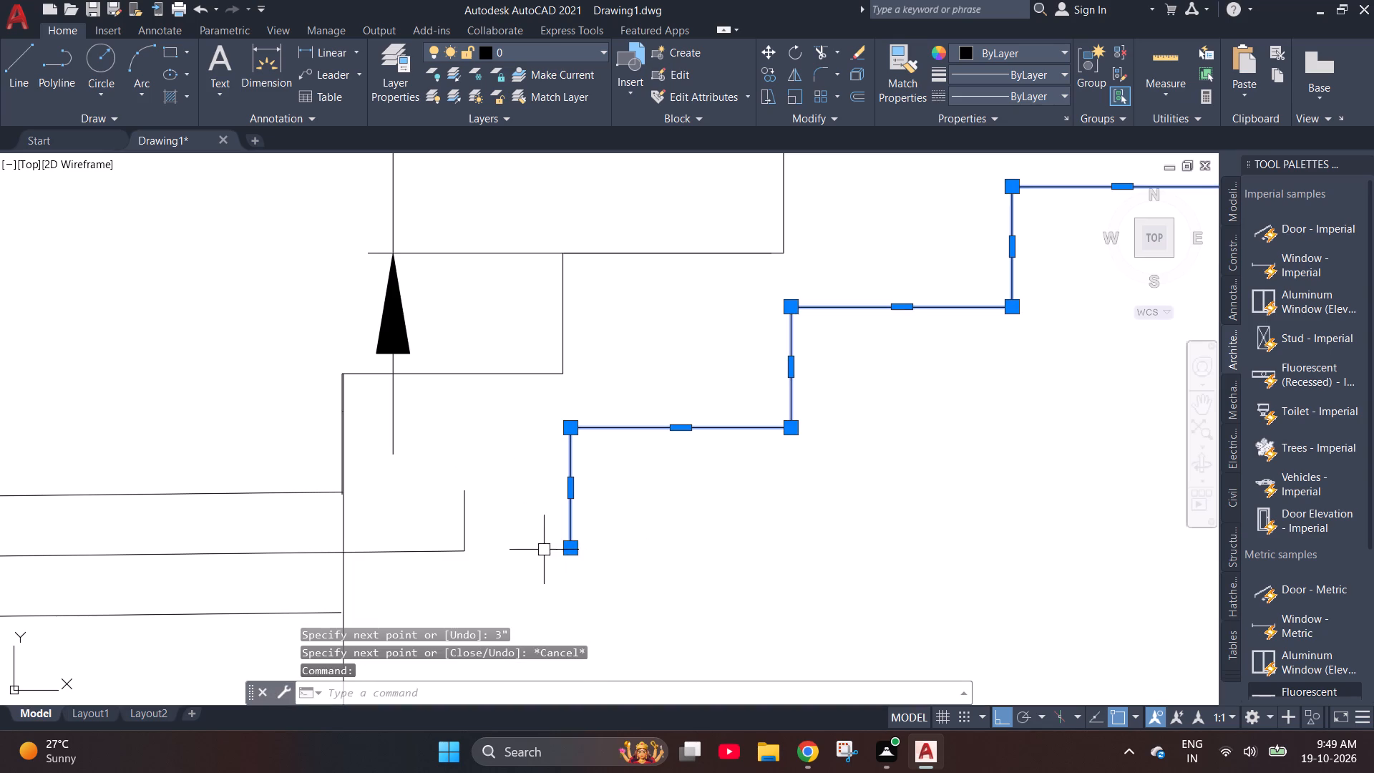
key("Escape")
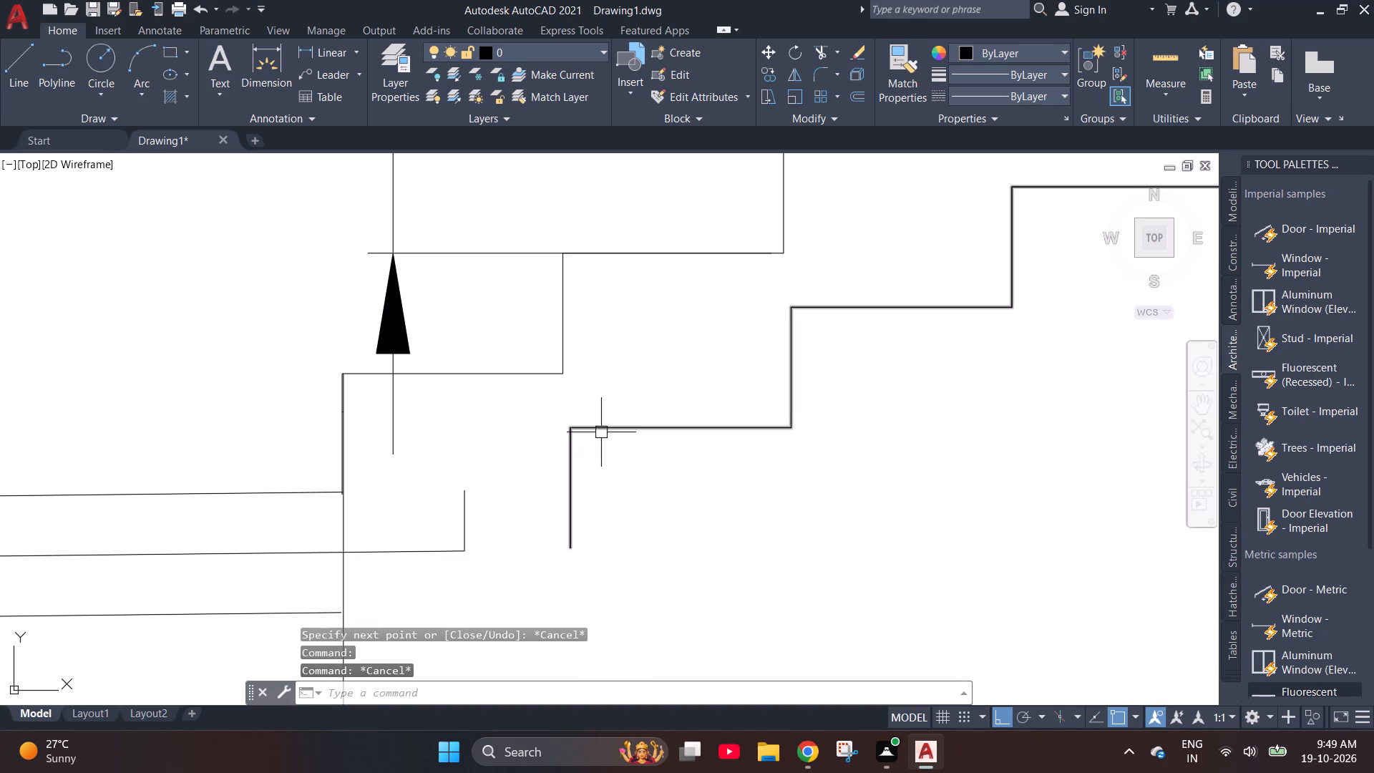
left_click(572, 477)
key("Escape")
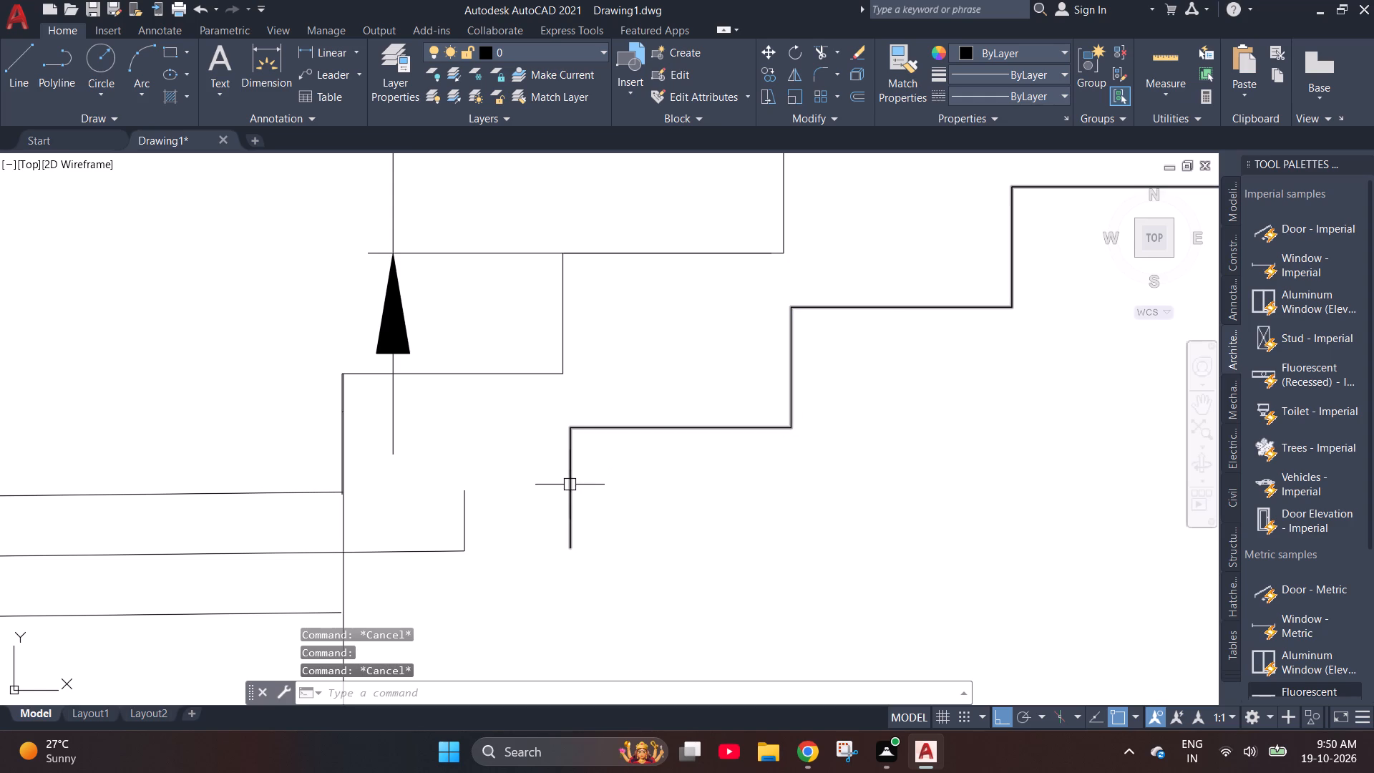
key("t")
key("r")
key("space")
left_click(605, 486)
left_click(556, 492)
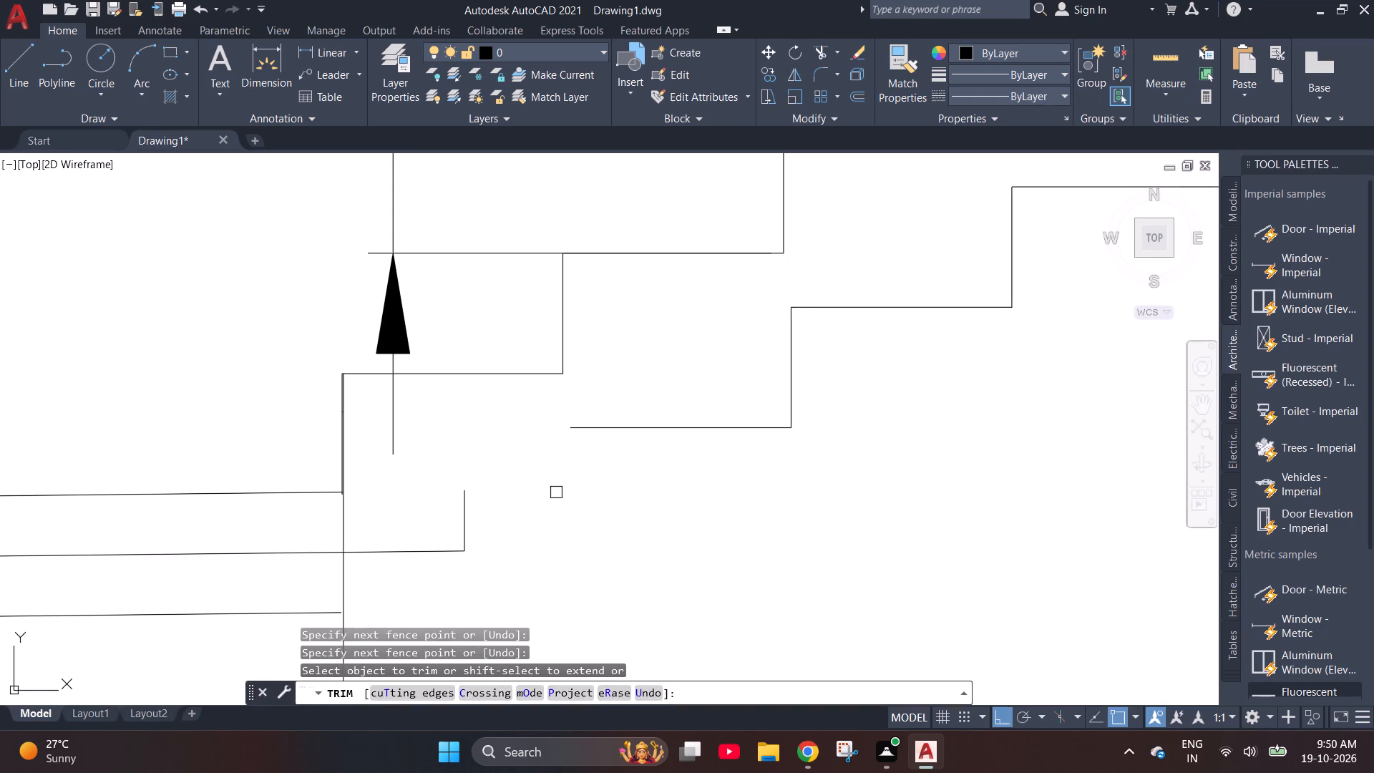
key("Escape")
Move the upper flight's underside polyline from its lower end to the top of the 3" vertical segment, with Ortho mode off.
left_click(615, 431)
type("M")
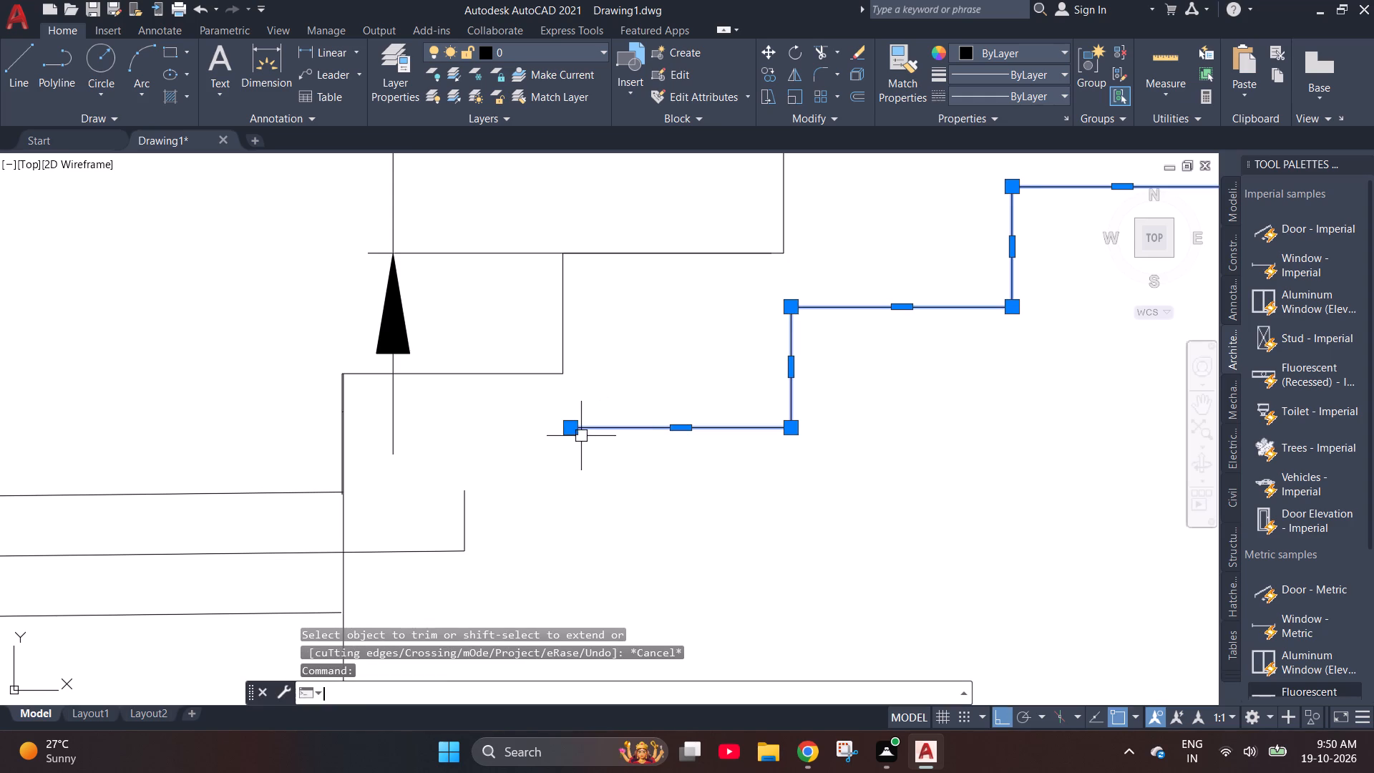
key("space")
left_click(572, 431)
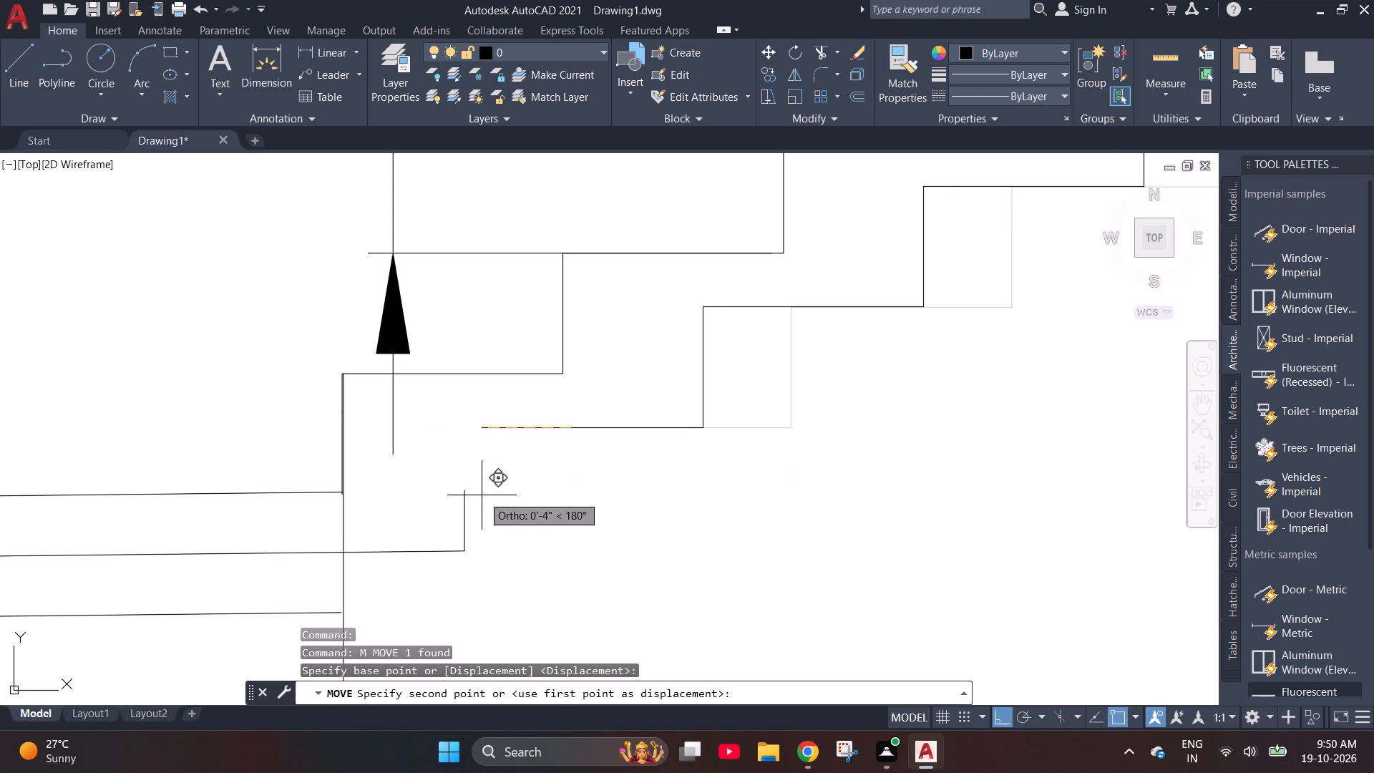
key("F8")
left_click(463, 497)
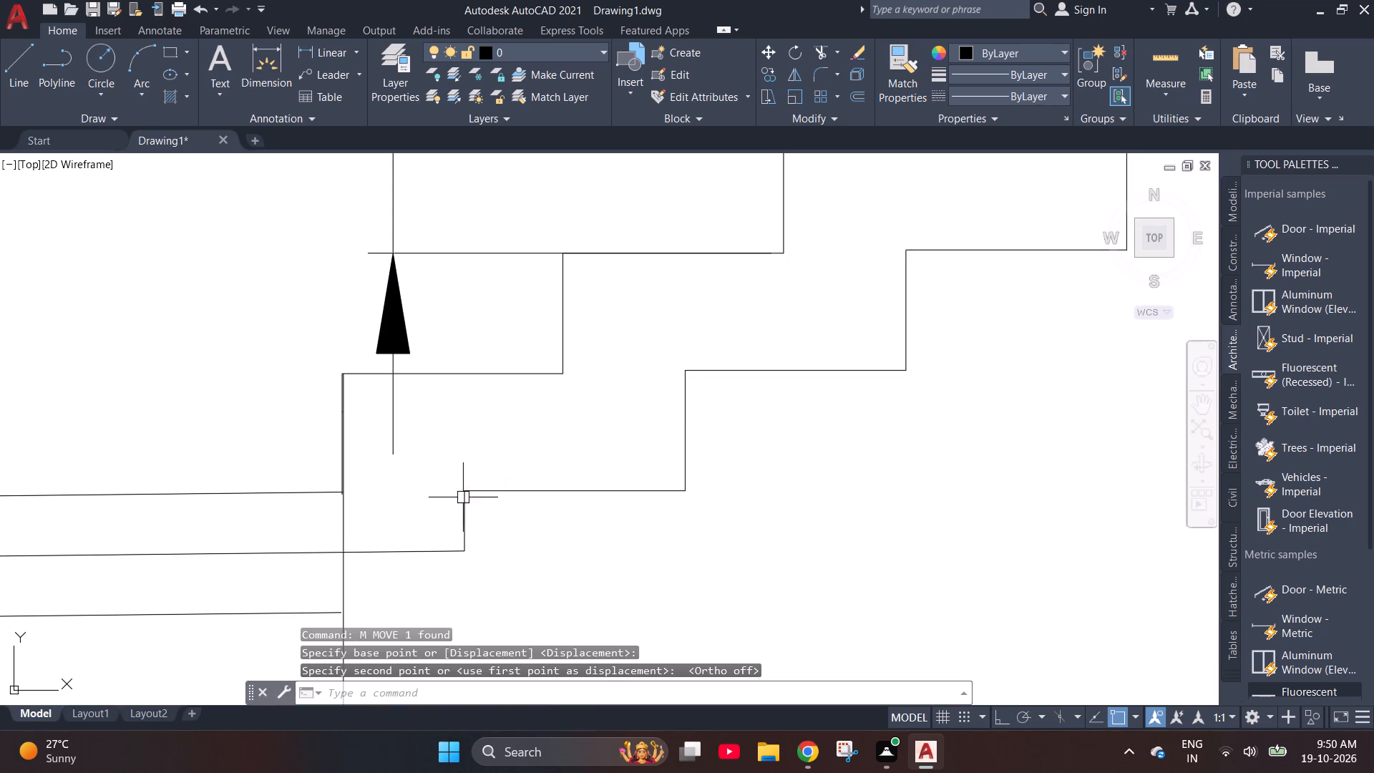
scroll(388, 590, "down", 2)
scroll(525, 545, "down", 2)
key("Escape")
scroll(786, 528, "down", 1)
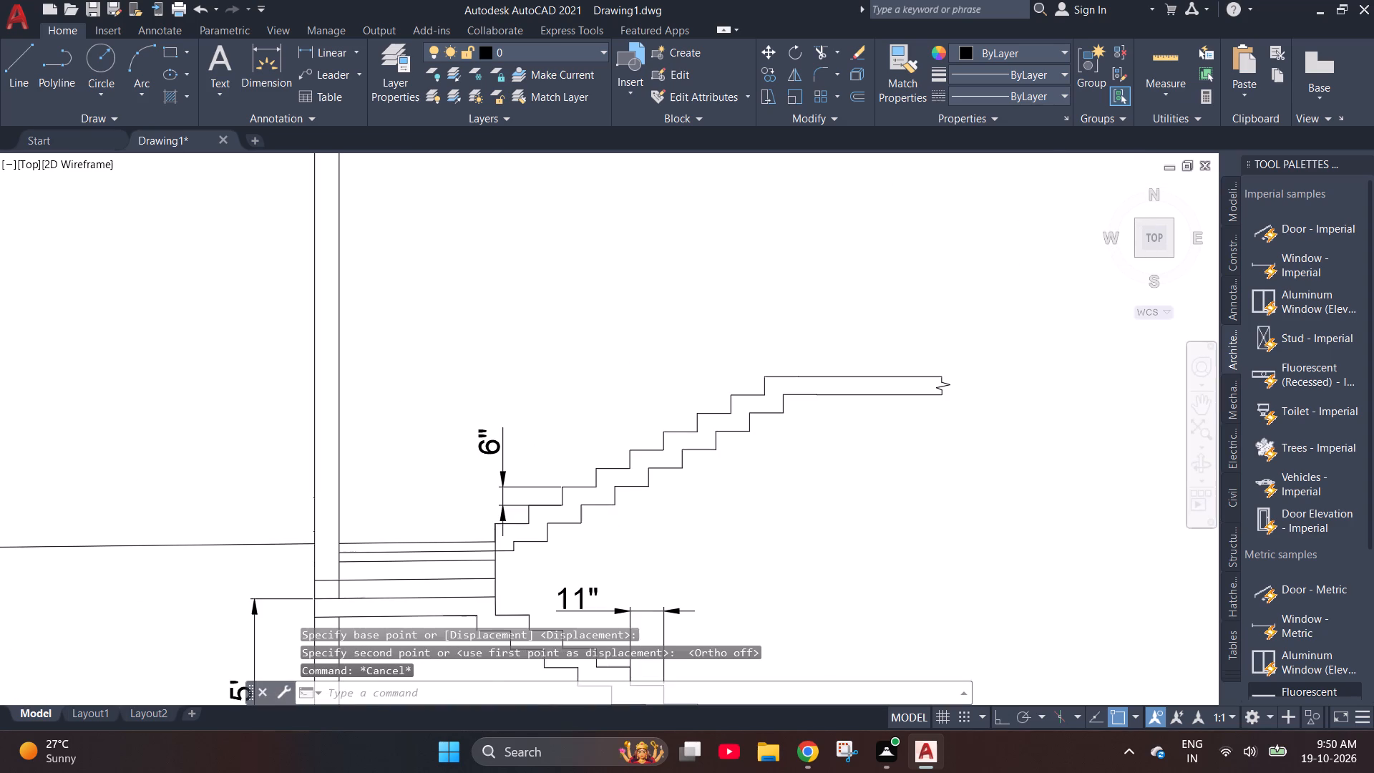
scroll(771, 512, "down", 1)
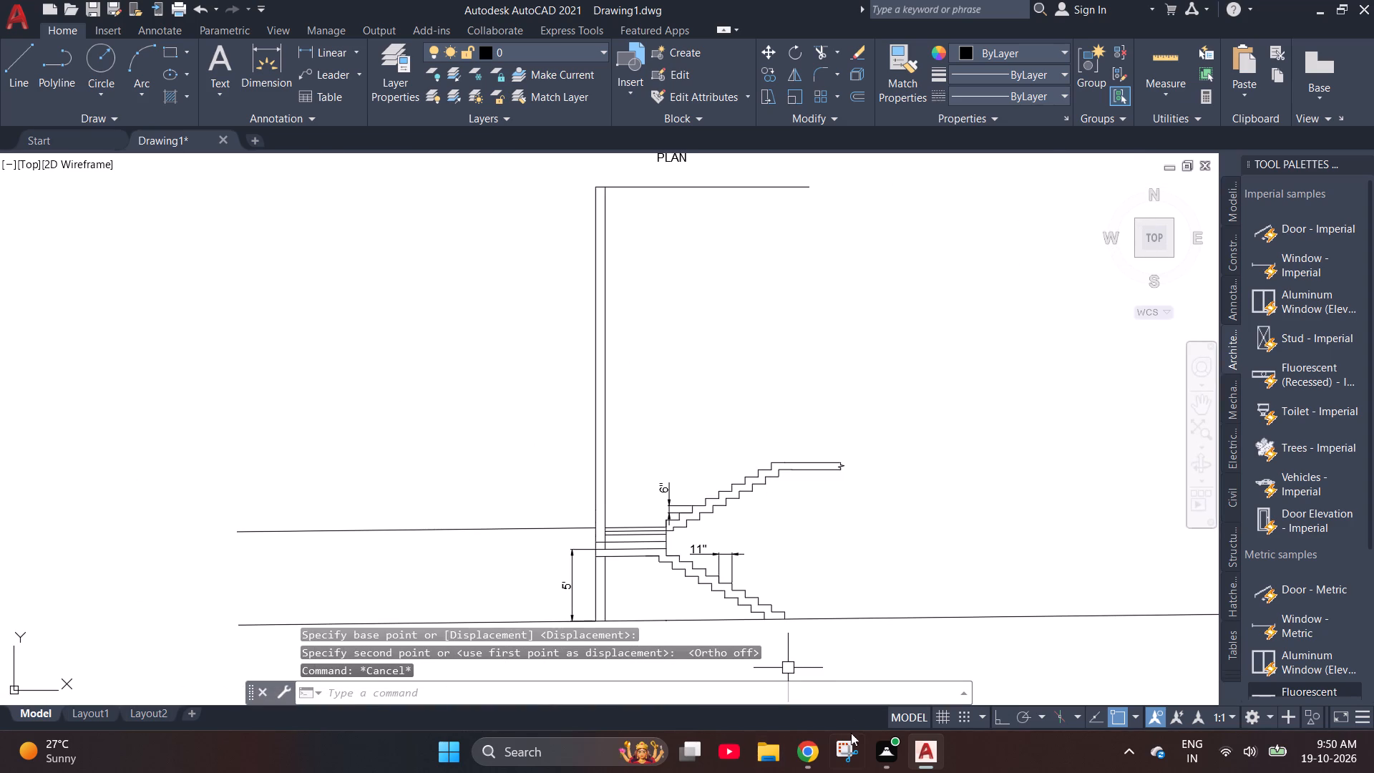
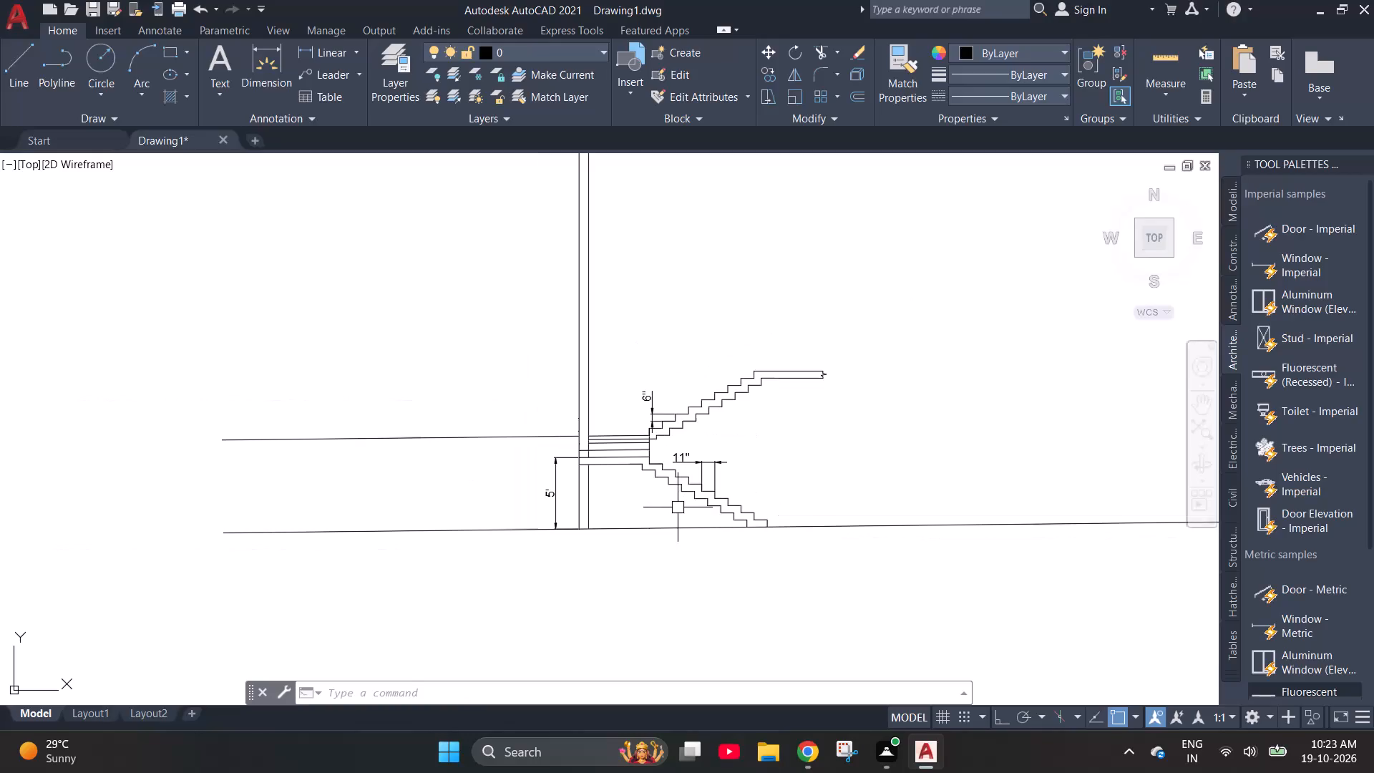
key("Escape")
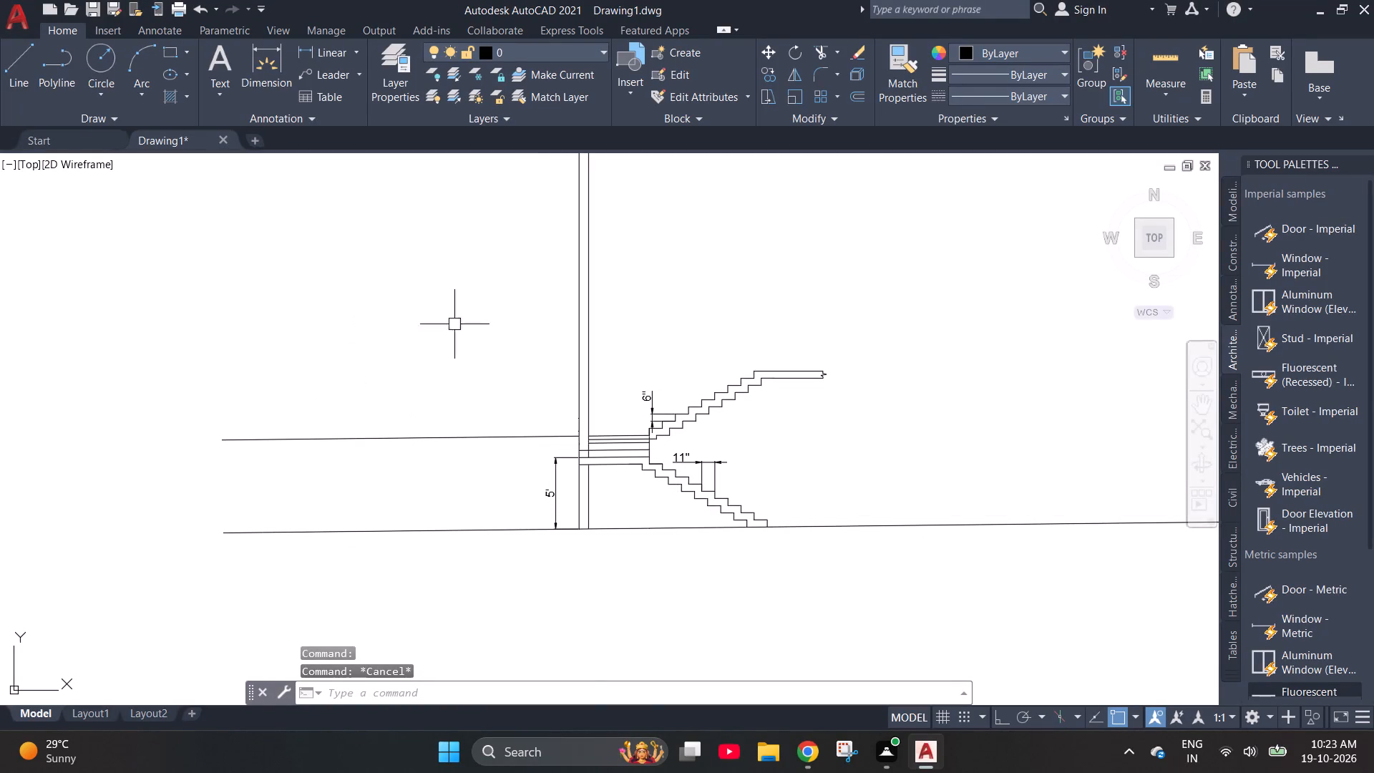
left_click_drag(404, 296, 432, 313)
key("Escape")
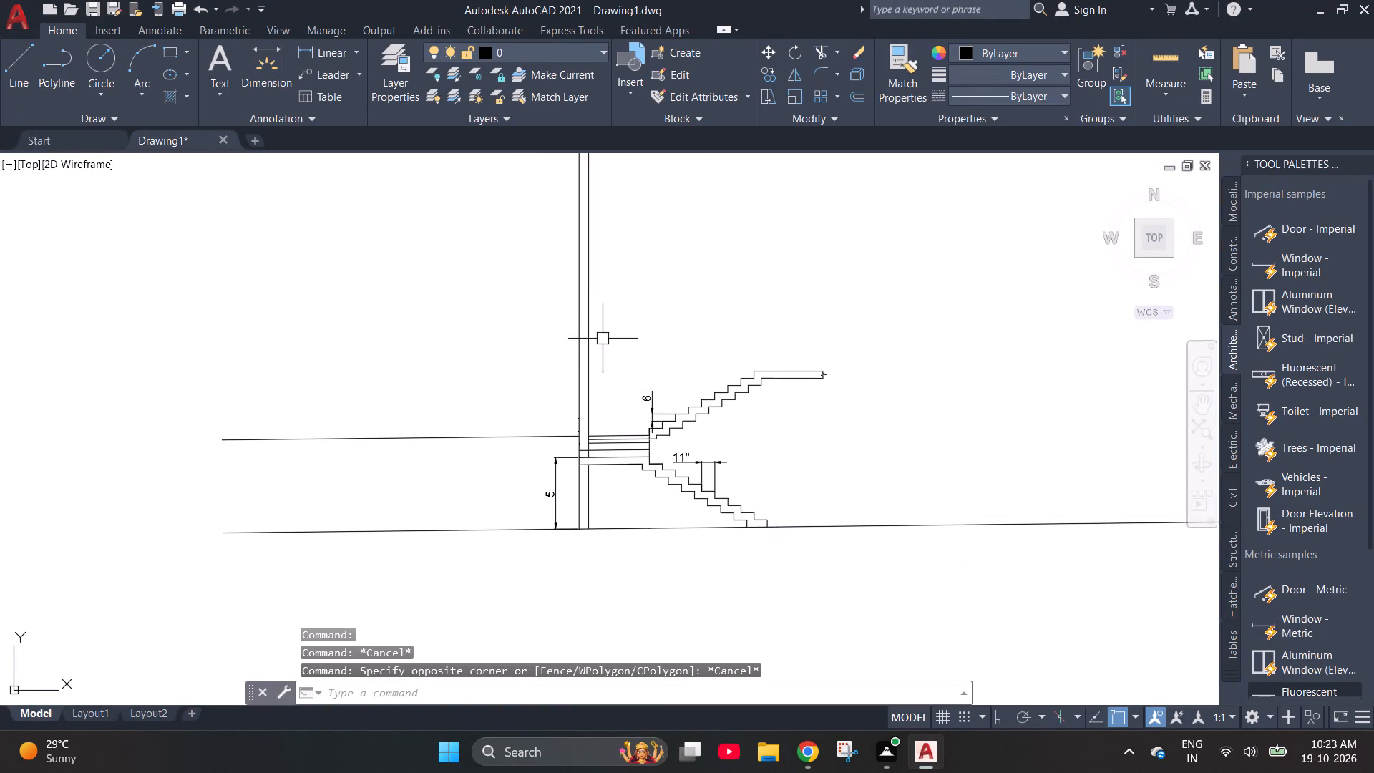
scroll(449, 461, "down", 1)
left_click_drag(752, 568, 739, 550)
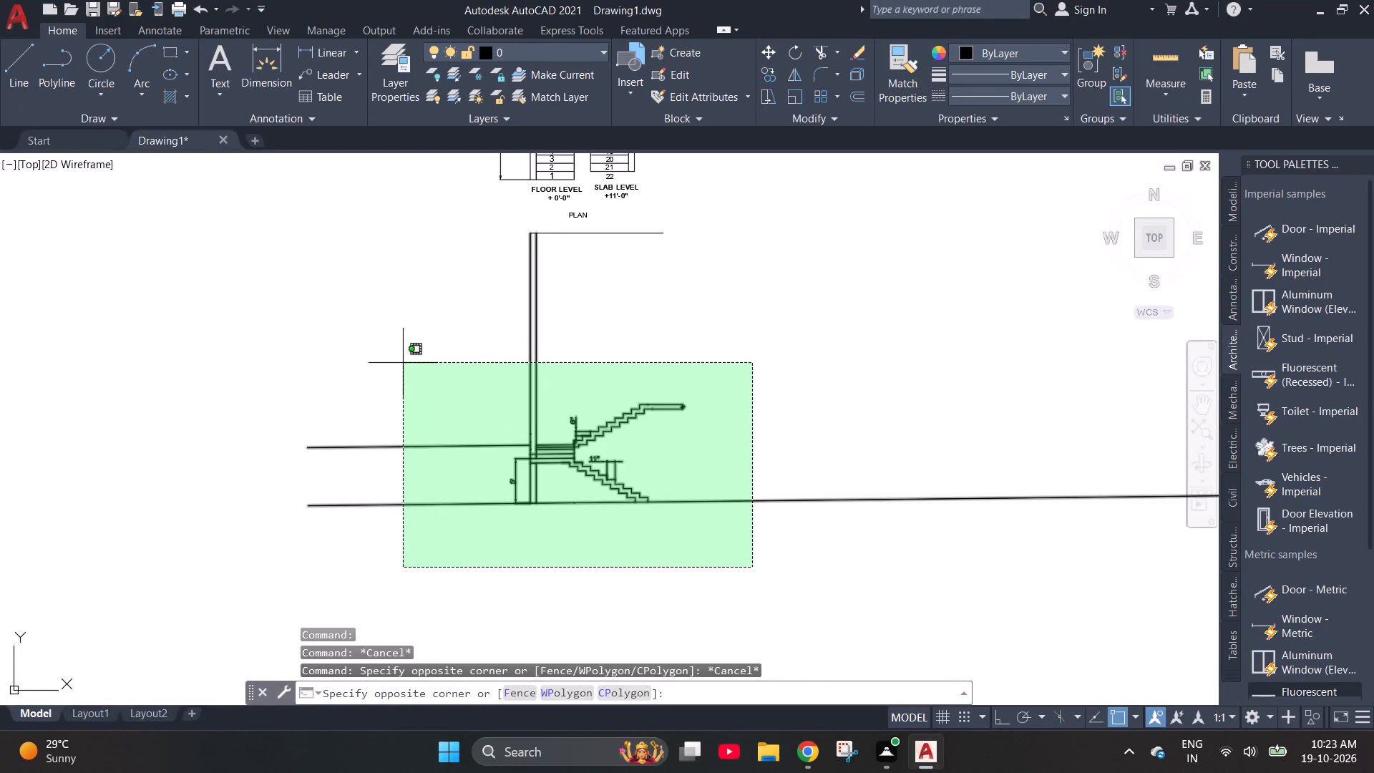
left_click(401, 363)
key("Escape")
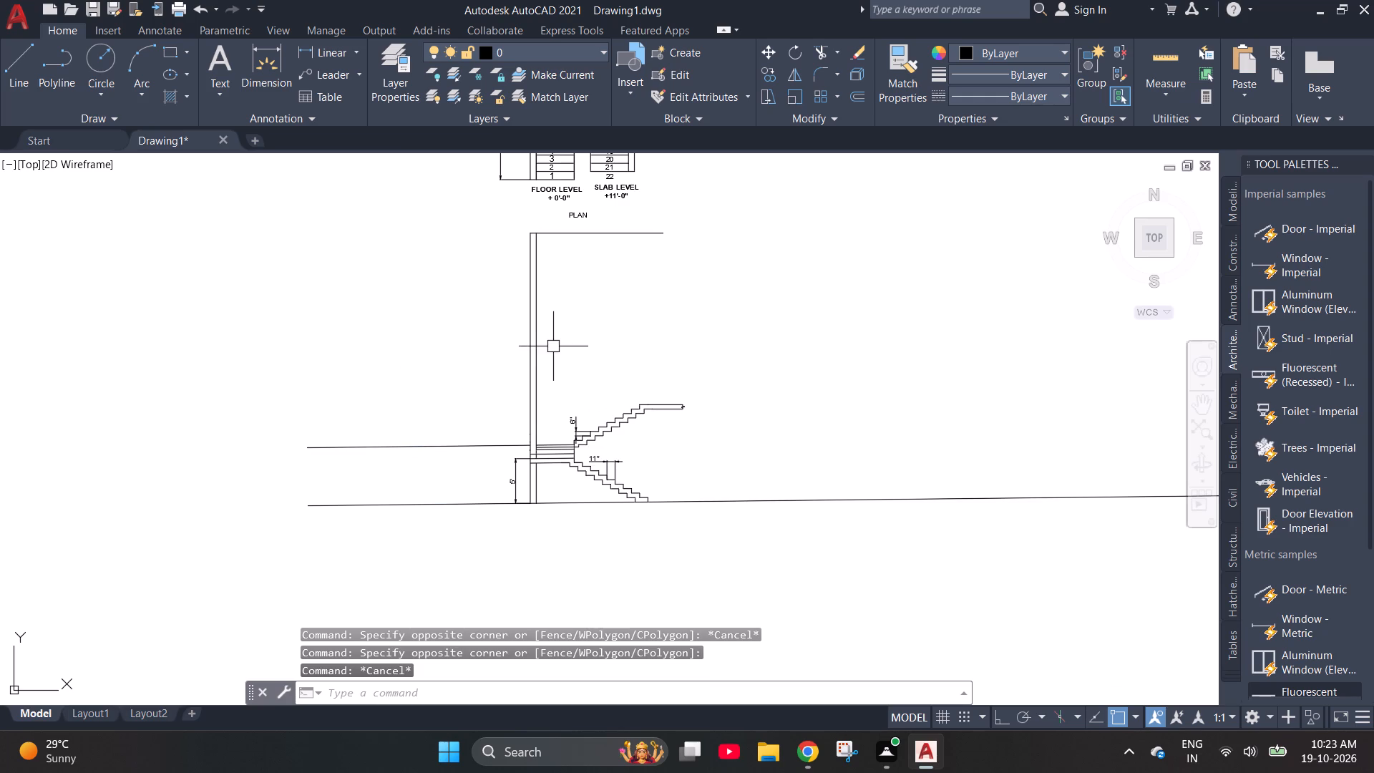
Draw a short line across the two vertical wall lines, a little above the top of the upper stair flight.
key("l")
key("space")
scroll(535, 435, "up", 3)
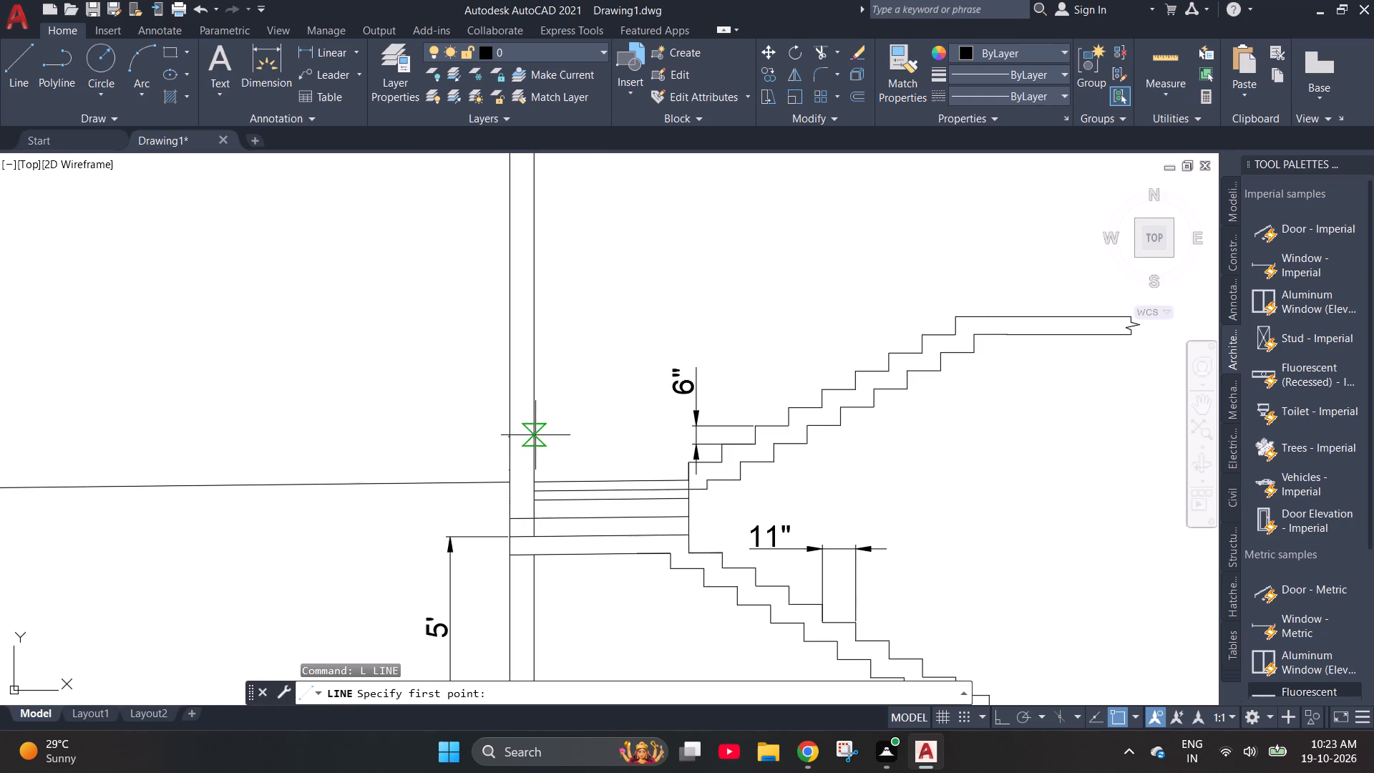
left_click(507, 235)
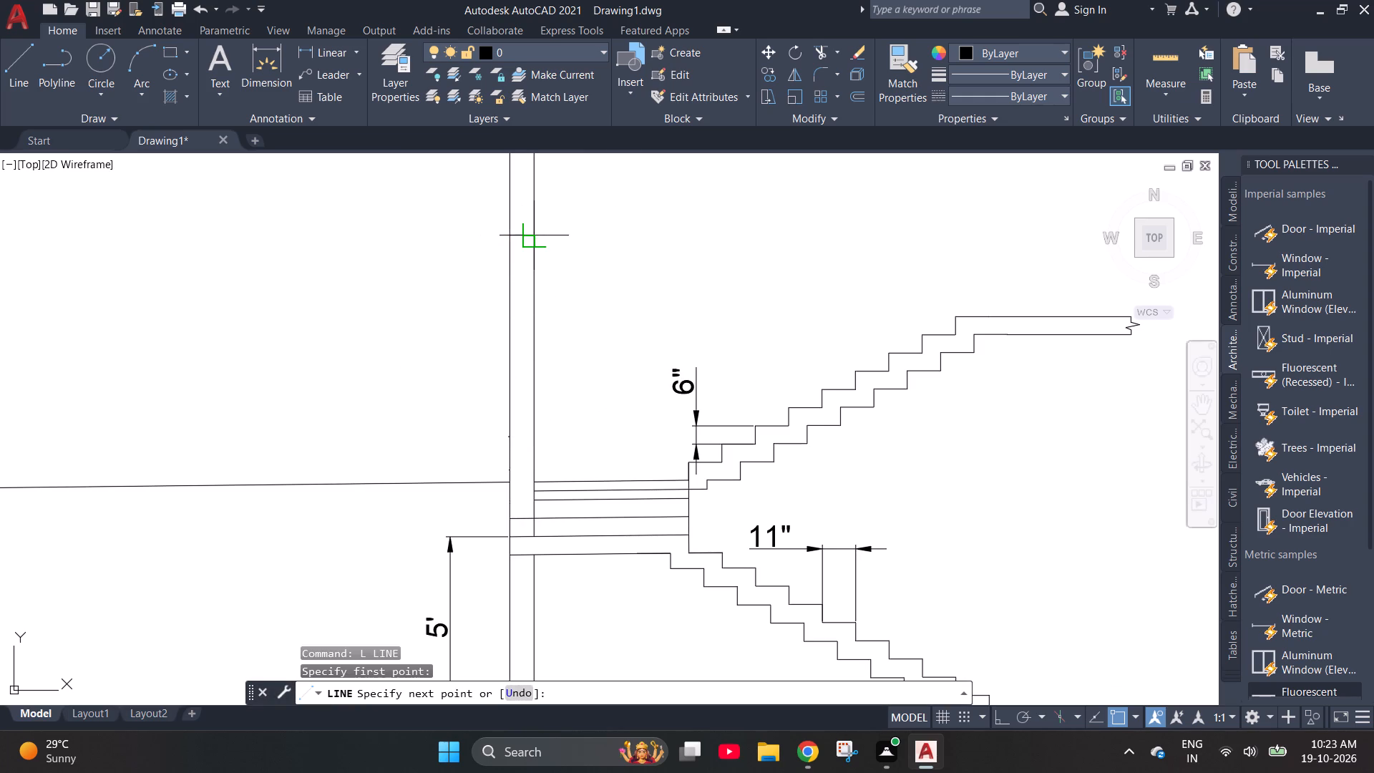
left_click(537, 230)
key("Escape")
Trim away the wall lines above the new closing line and remove the leftover horizontal line beneath the plan.
type("TR")
key("space")
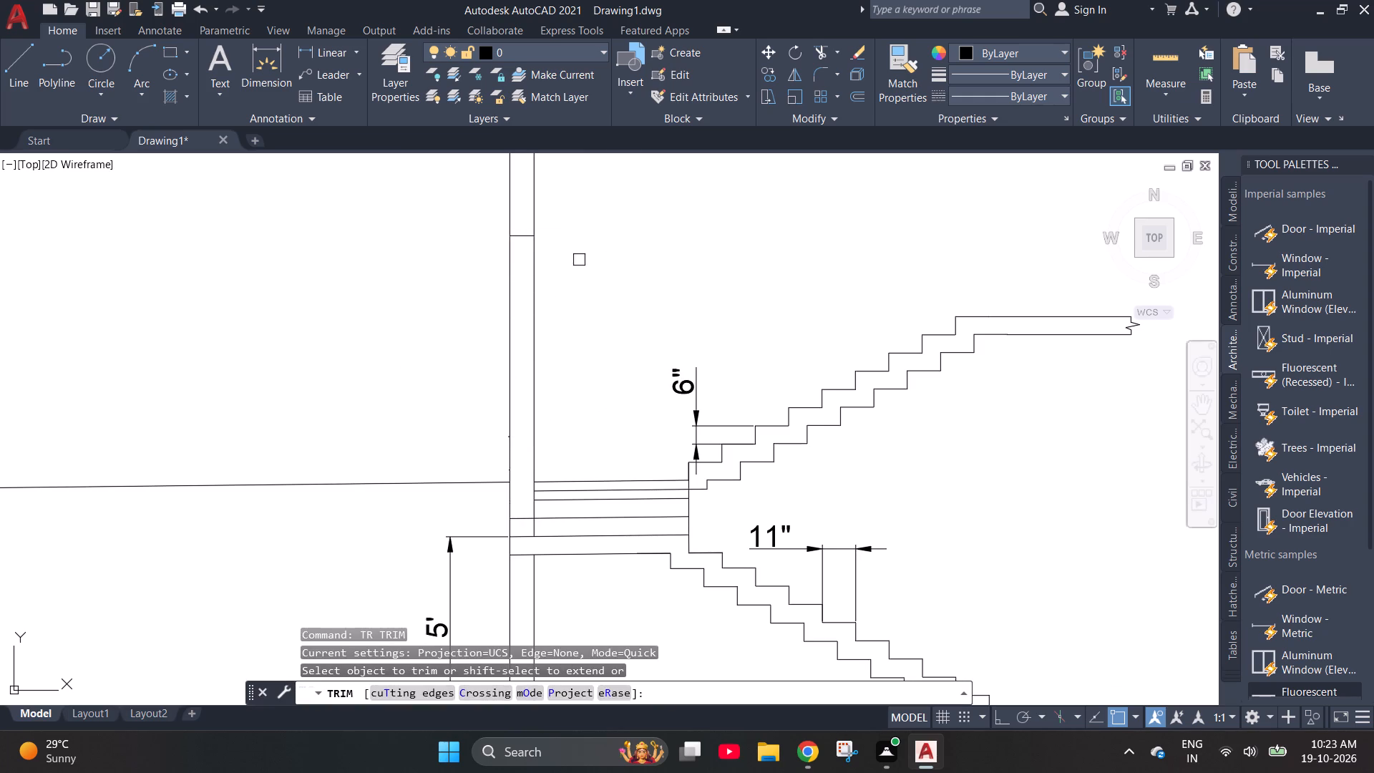
left_click_drag(595, 167, 515, 167)
left_click_drag(557, 201, 280, 201)
scroll(379, 322, "down", 2)
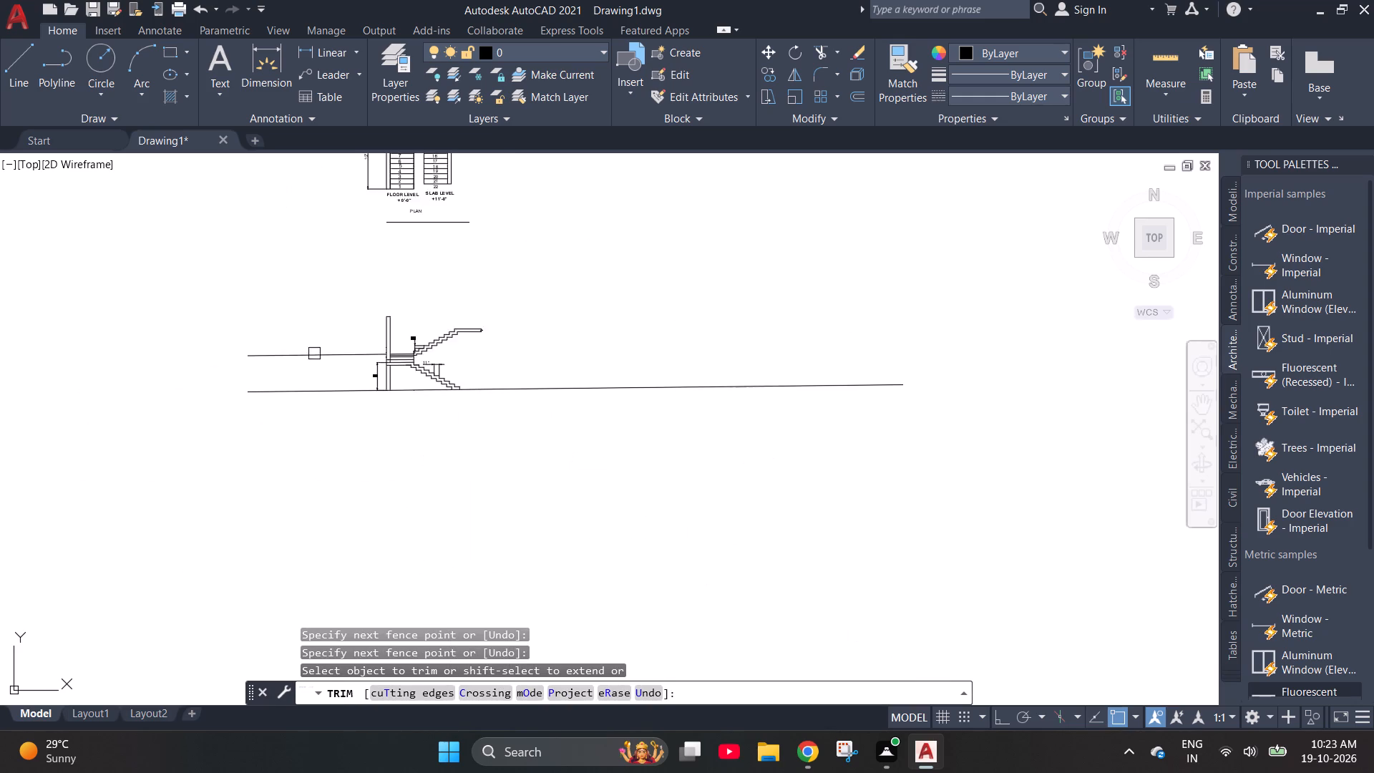
scroll(314, 354, "down", 3)
scroll(387, 290, "up", 3)
left_click(376, 224)
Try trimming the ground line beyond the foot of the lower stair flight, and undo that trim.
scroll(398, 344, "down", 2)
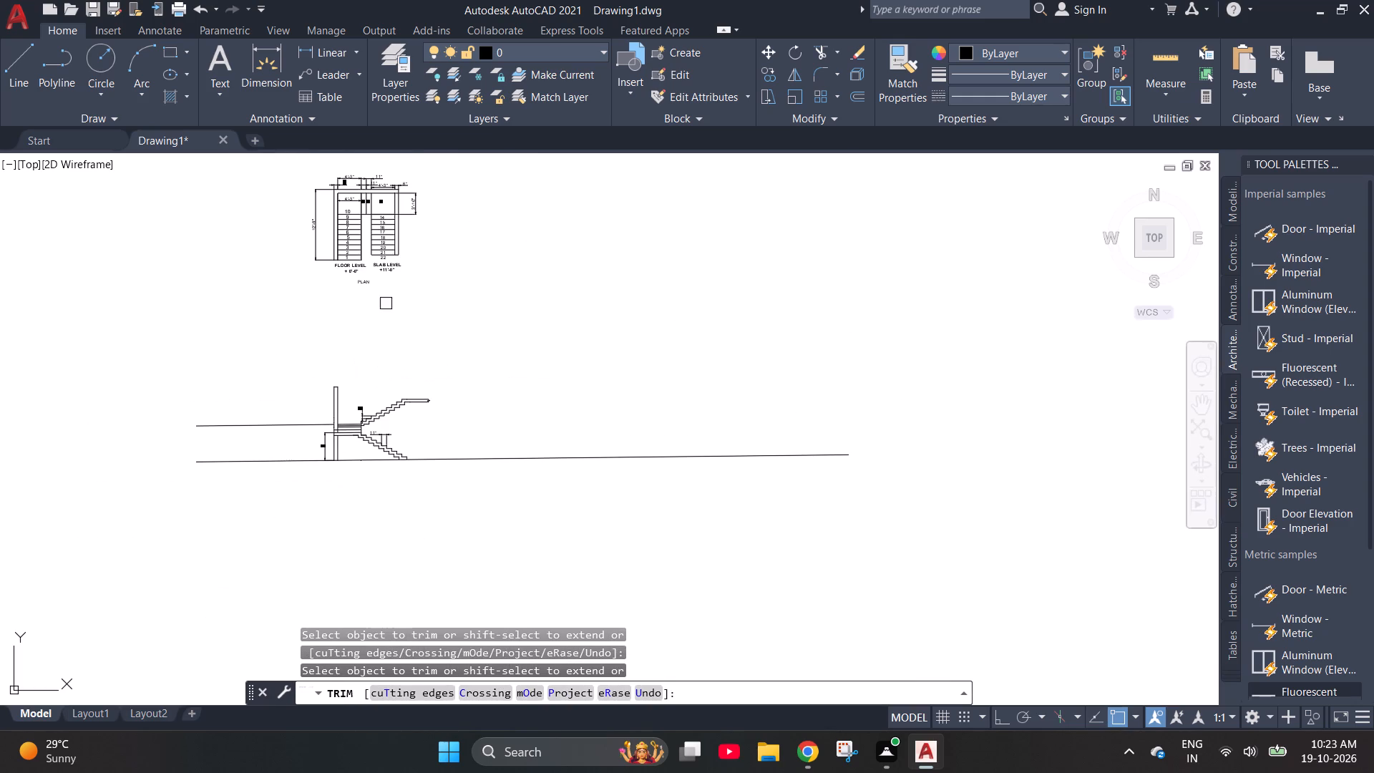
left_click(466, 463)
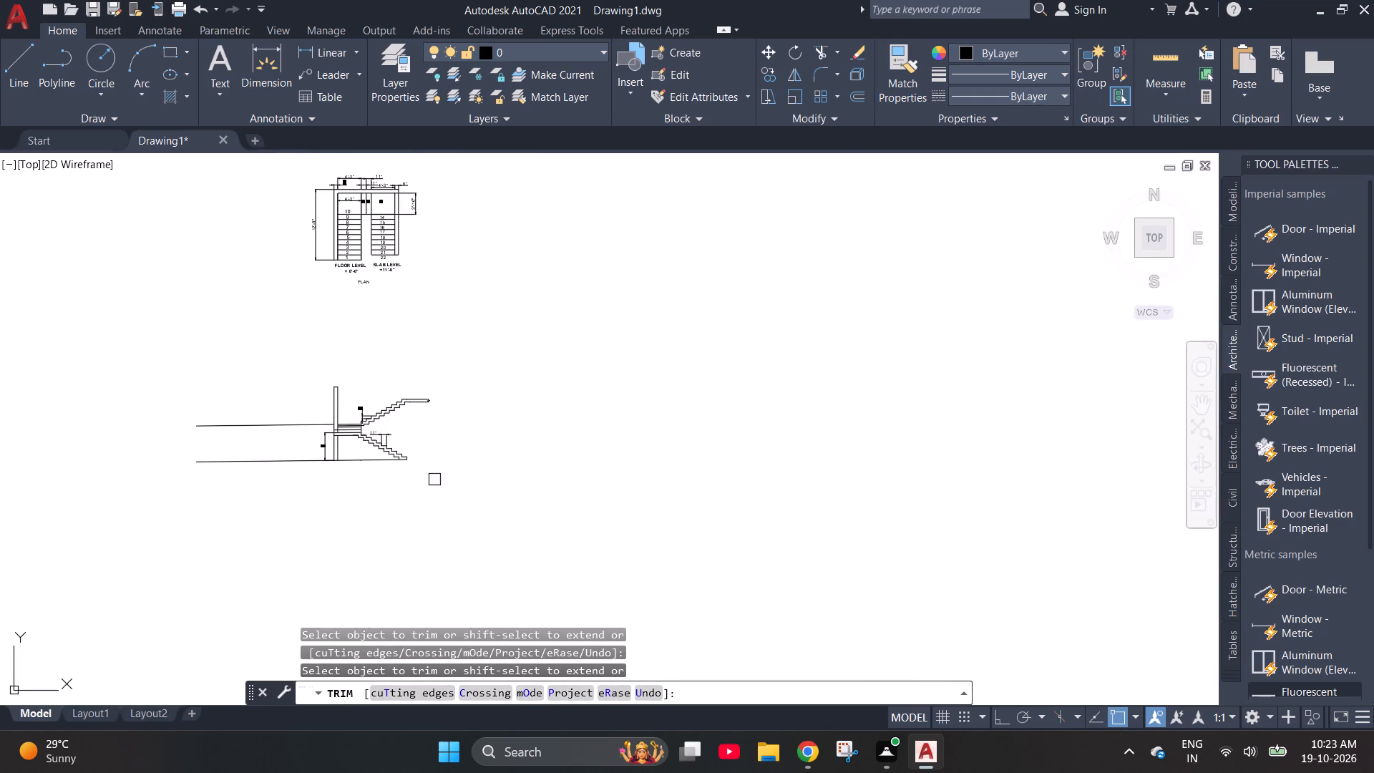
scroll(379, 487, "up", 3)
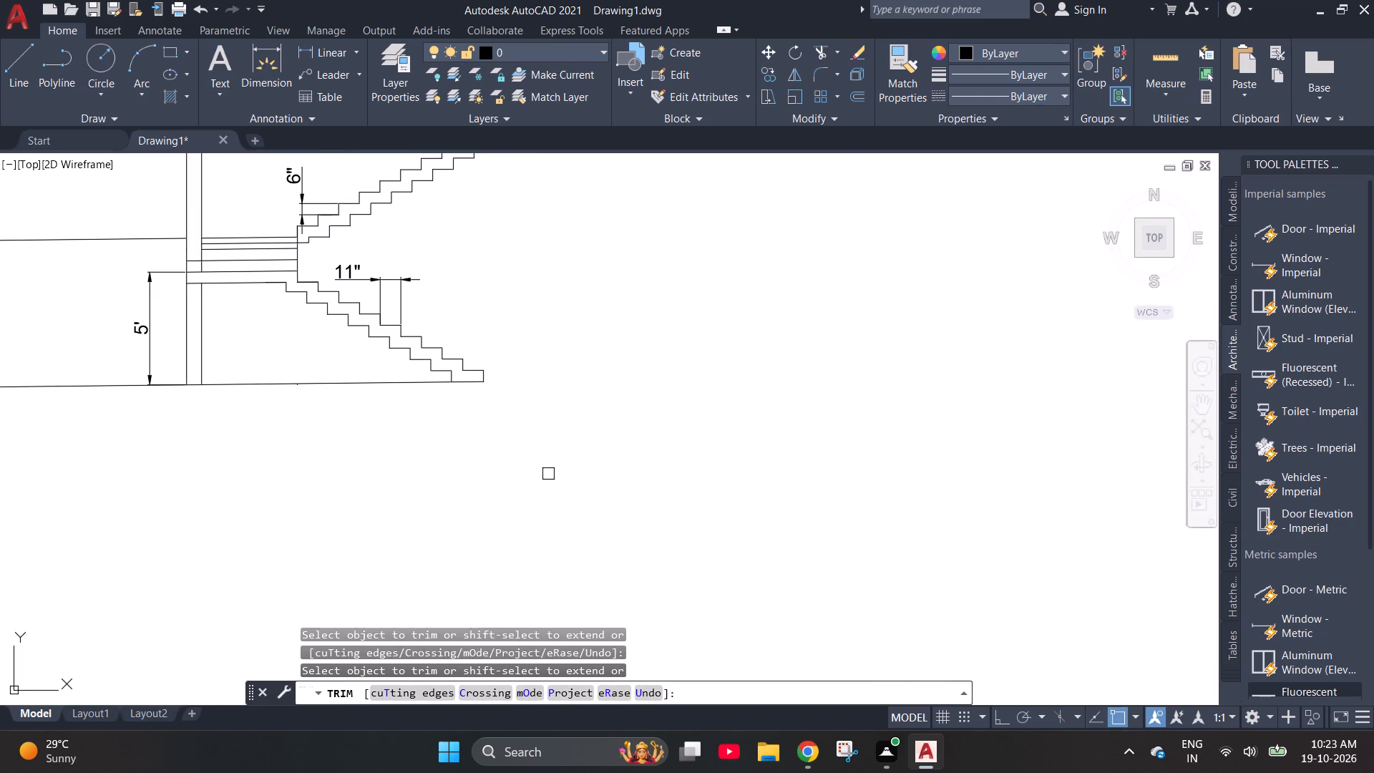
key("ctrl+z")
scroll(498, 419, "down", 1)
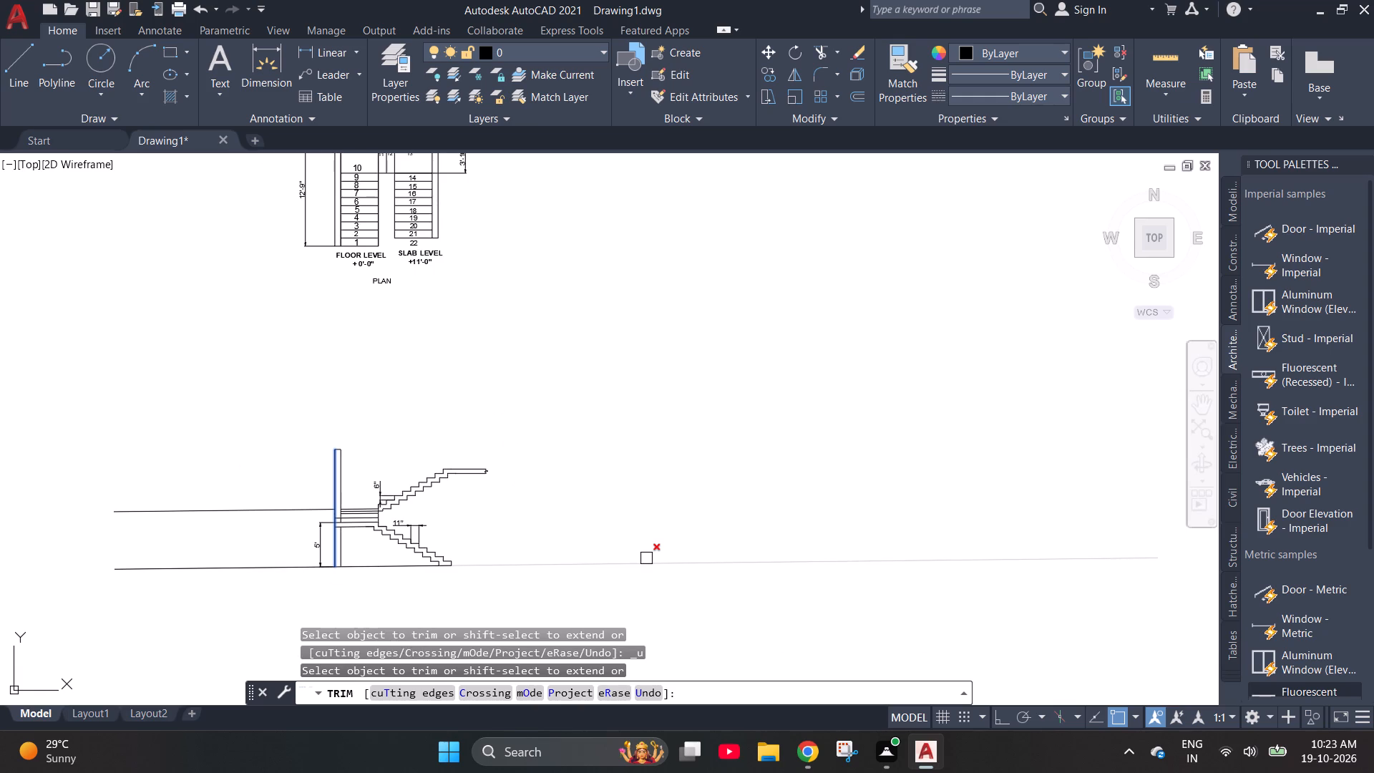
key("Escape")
With Ortho on, draw a vertical line up from the ground line, to the right of the staircase section.
key("l")
key("space")
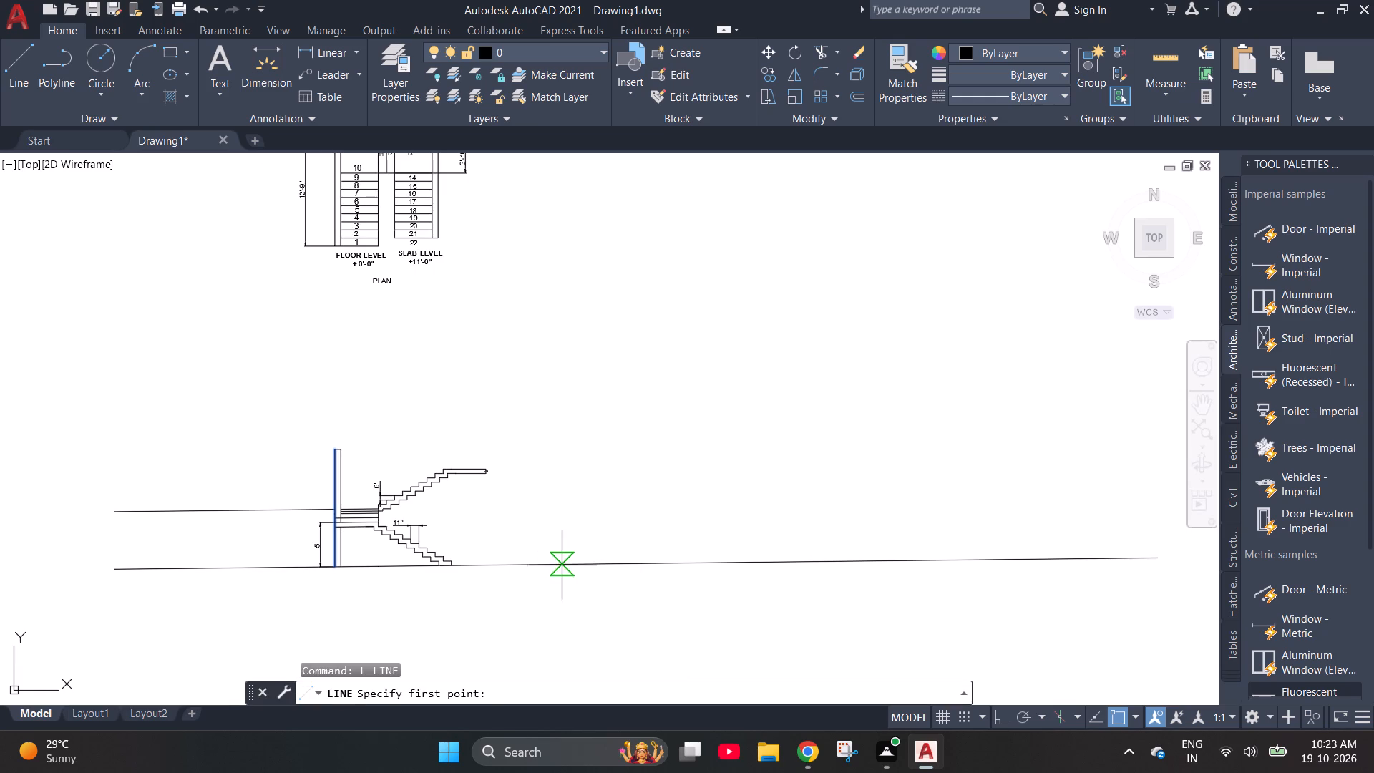
left_click(556, 568)
key("F8")
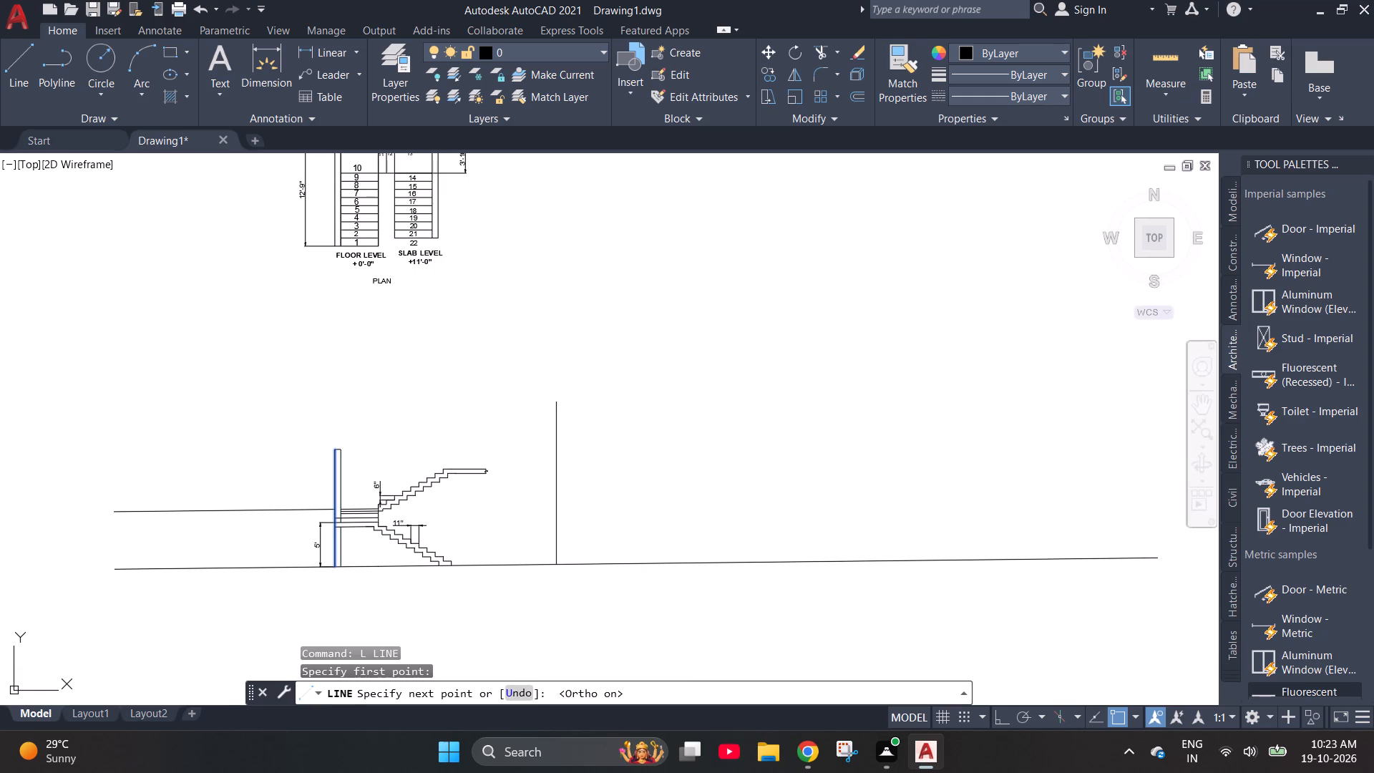
left_click(557, 399)
key("grave")
key("Escape")
Trim the ground line where it extends beyond the new vertical line on the right of the section.
key("t")
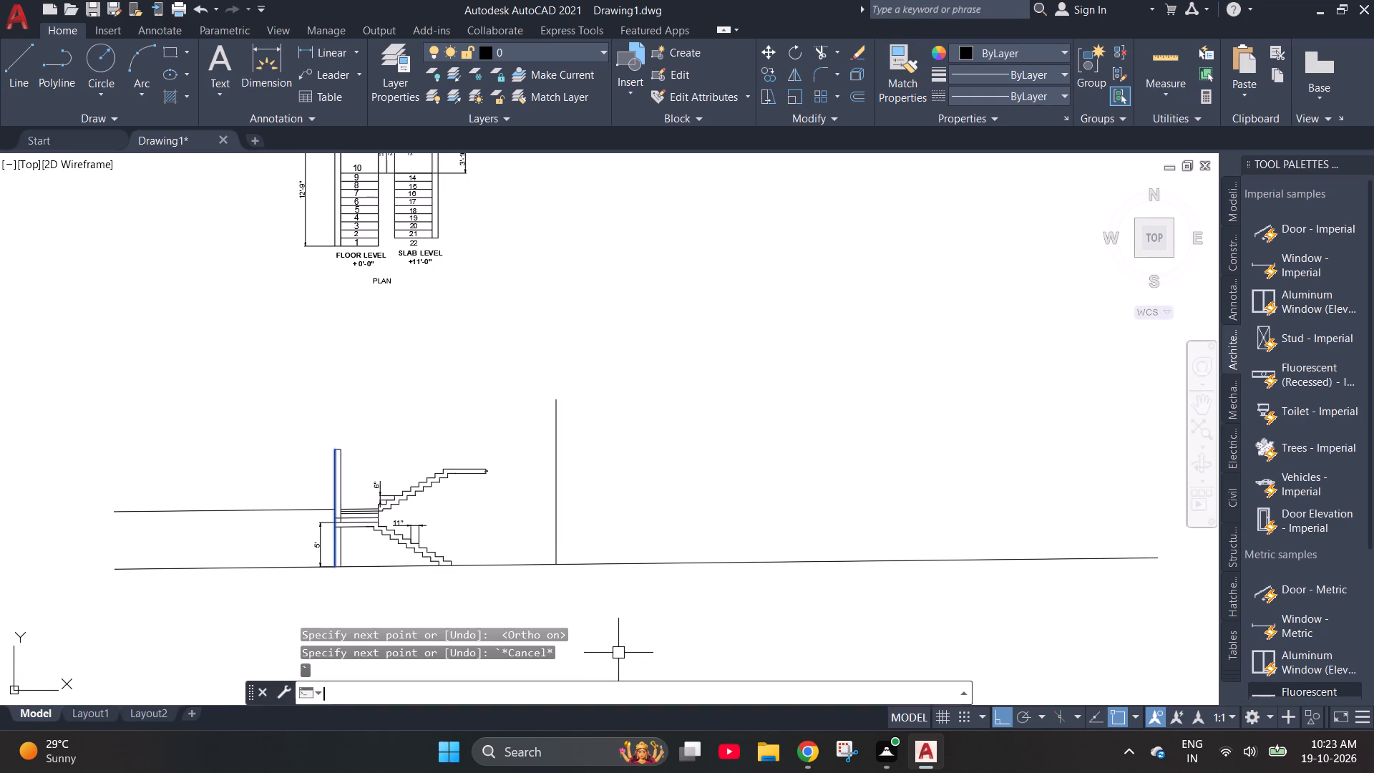
key("r")
key("space")
left_click(652, 563)
scroll(679, 589, "down", 1)
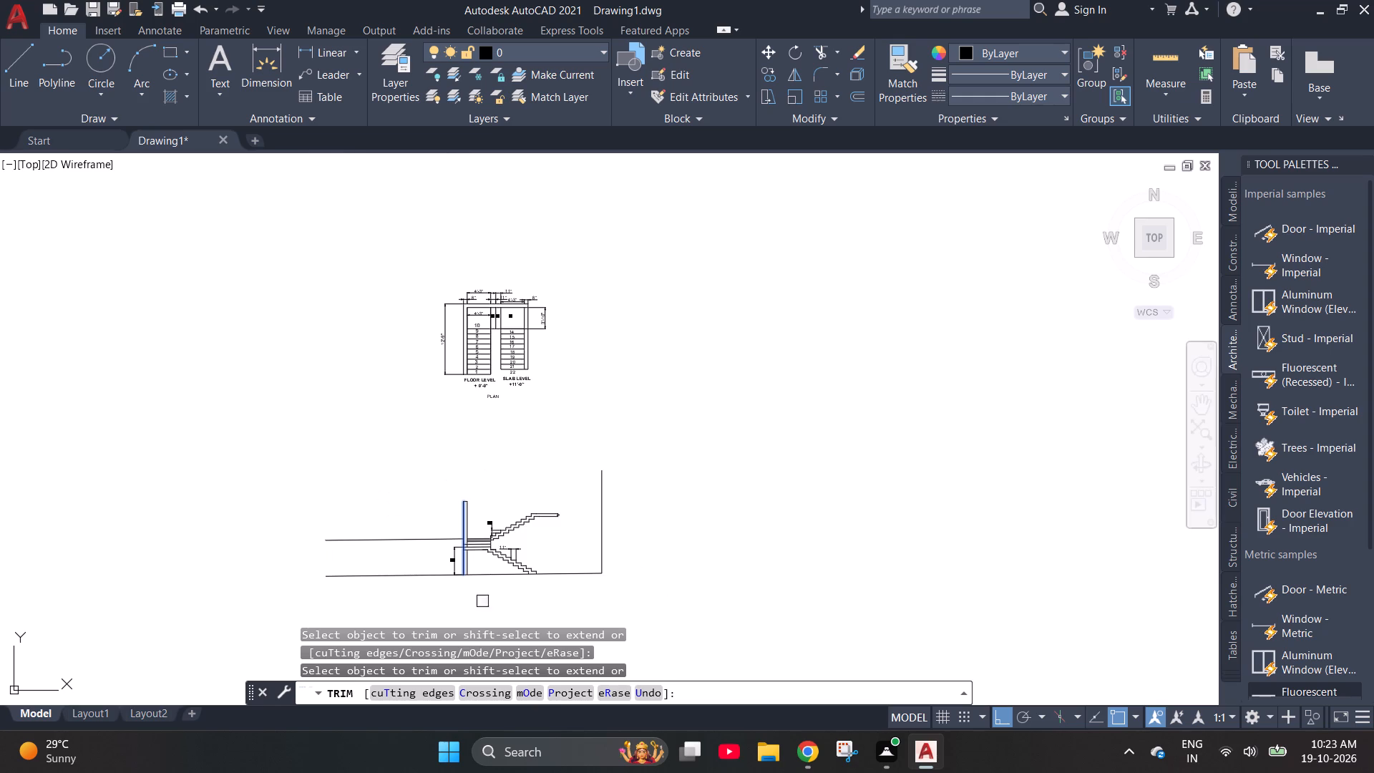
scroll(383, 598, "up", 3)
key("Escape")
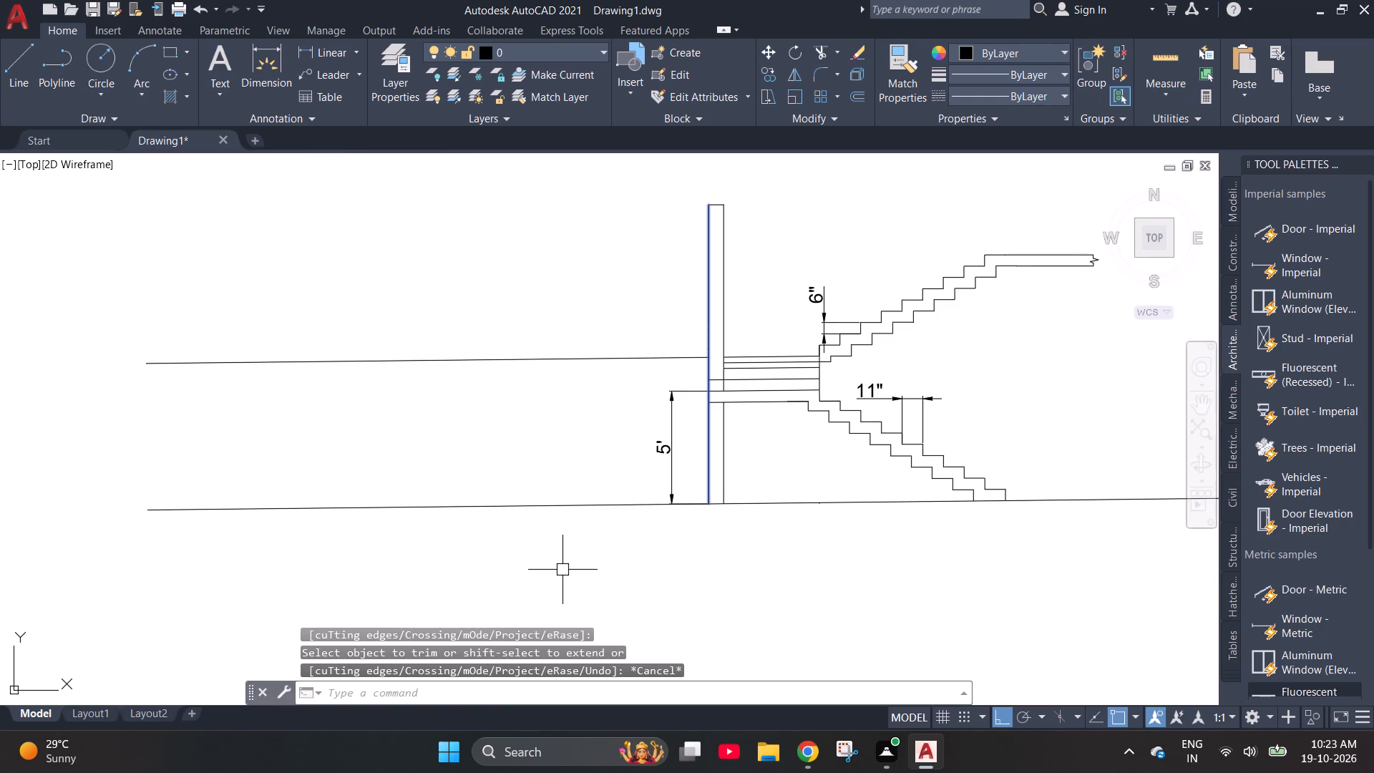
Draw a vertical line from the ground line up to the long horizontal line on the left of the wall.
type("L")
key("space")
left_click(528, 510)
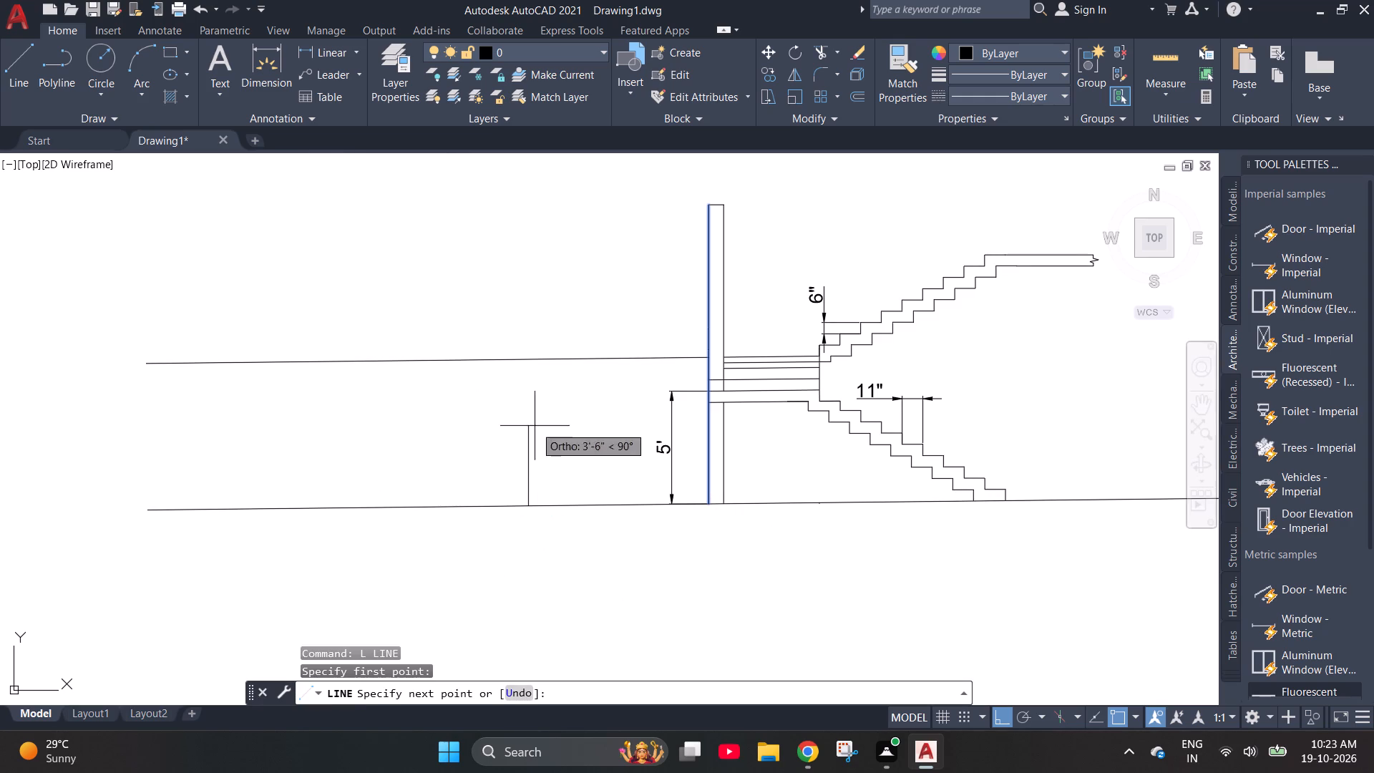
left_click(534, 361)
key("grave")
key("Escape")
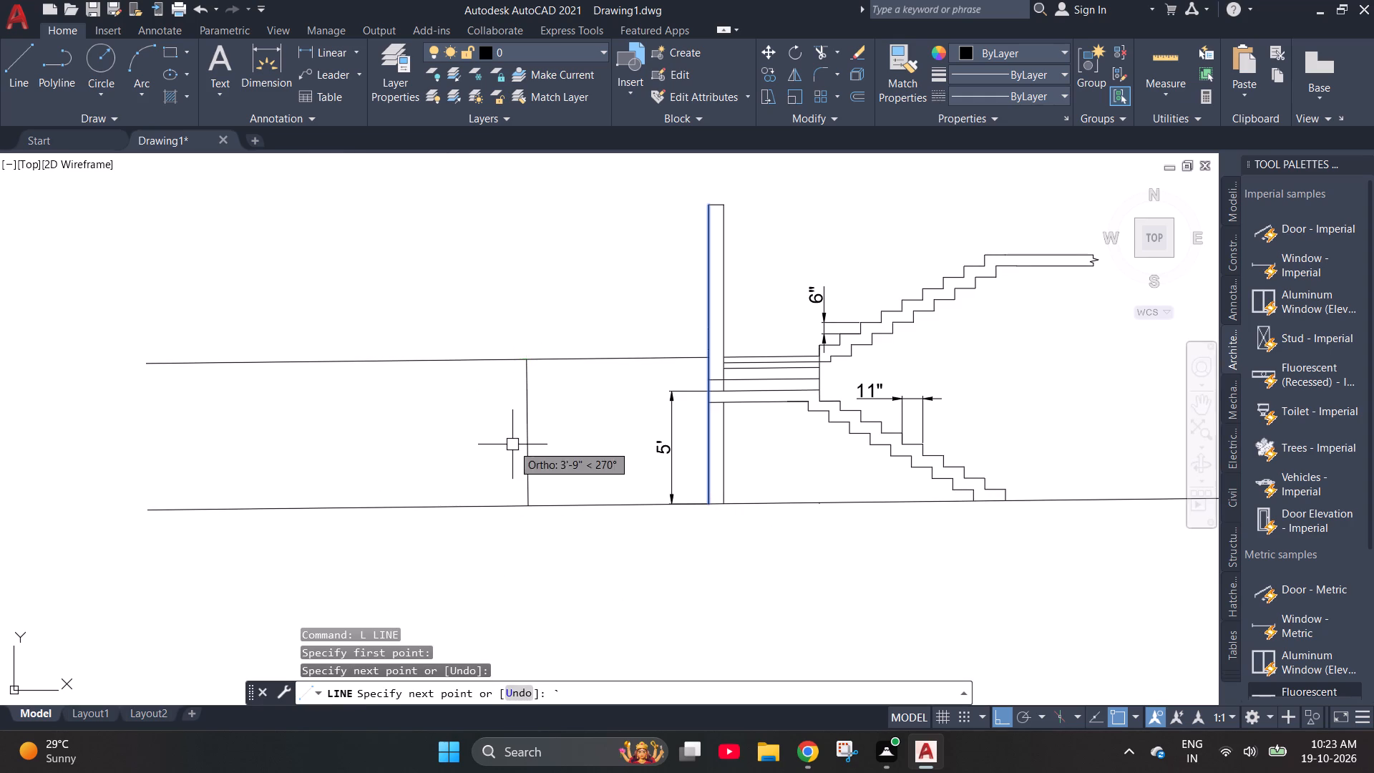
Trim both long horizontal lines where they extend left beyond the new vertical line.
type("TR")
key("space")
left_click(416, 276)
left_click(376, 599)
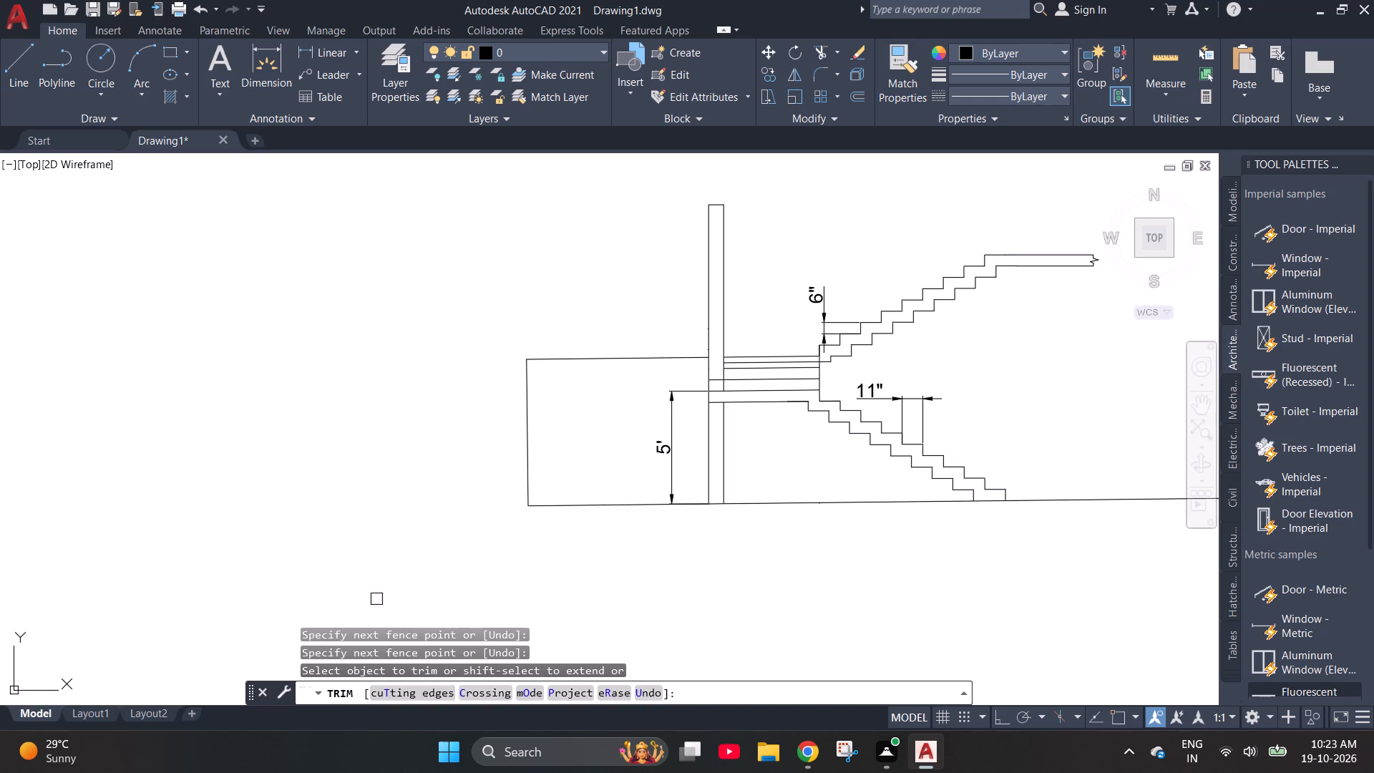
scroll(627, 545, "down", 2)
key("Escape")
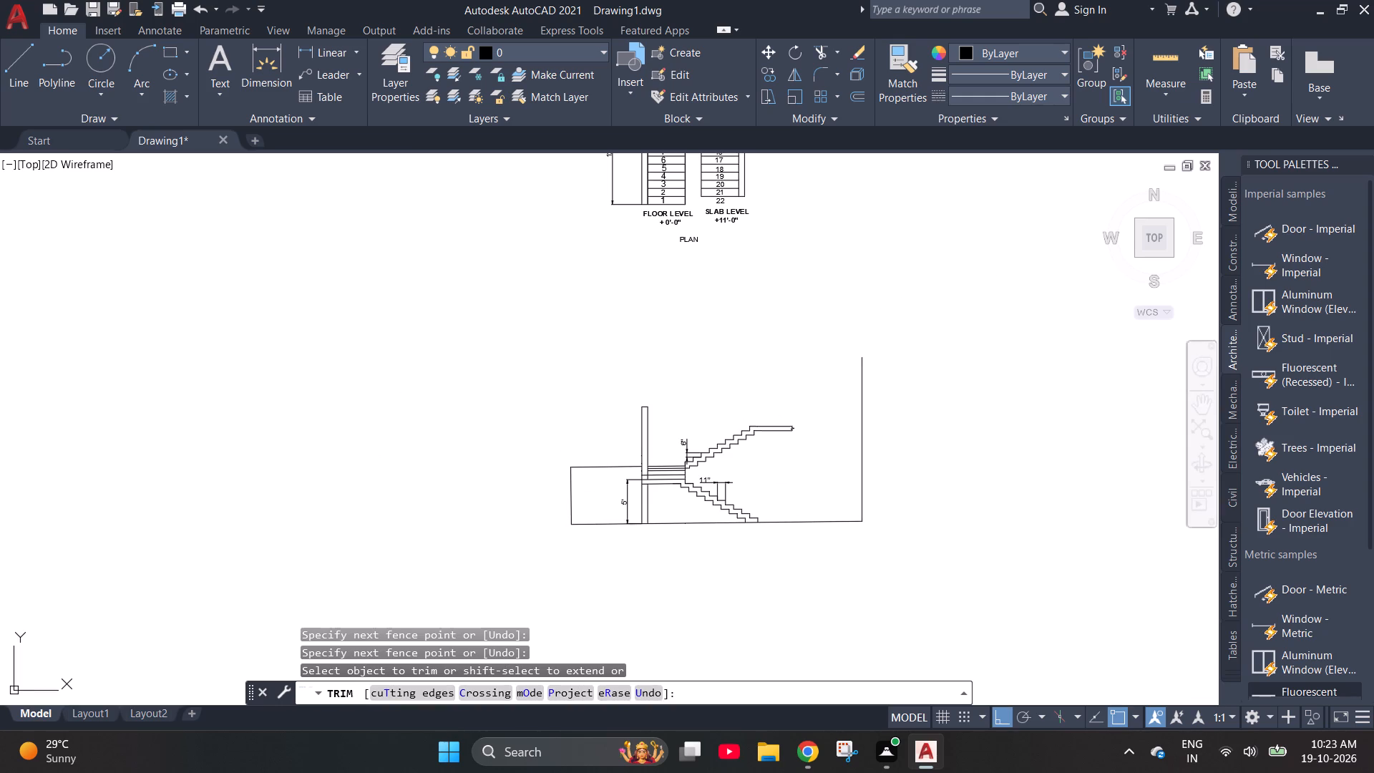
key("Escape")
key("Escape")
key("Escape")
Move the whole staircase section straight up so it sits just below the PLAN title.
left_click(501, 291)
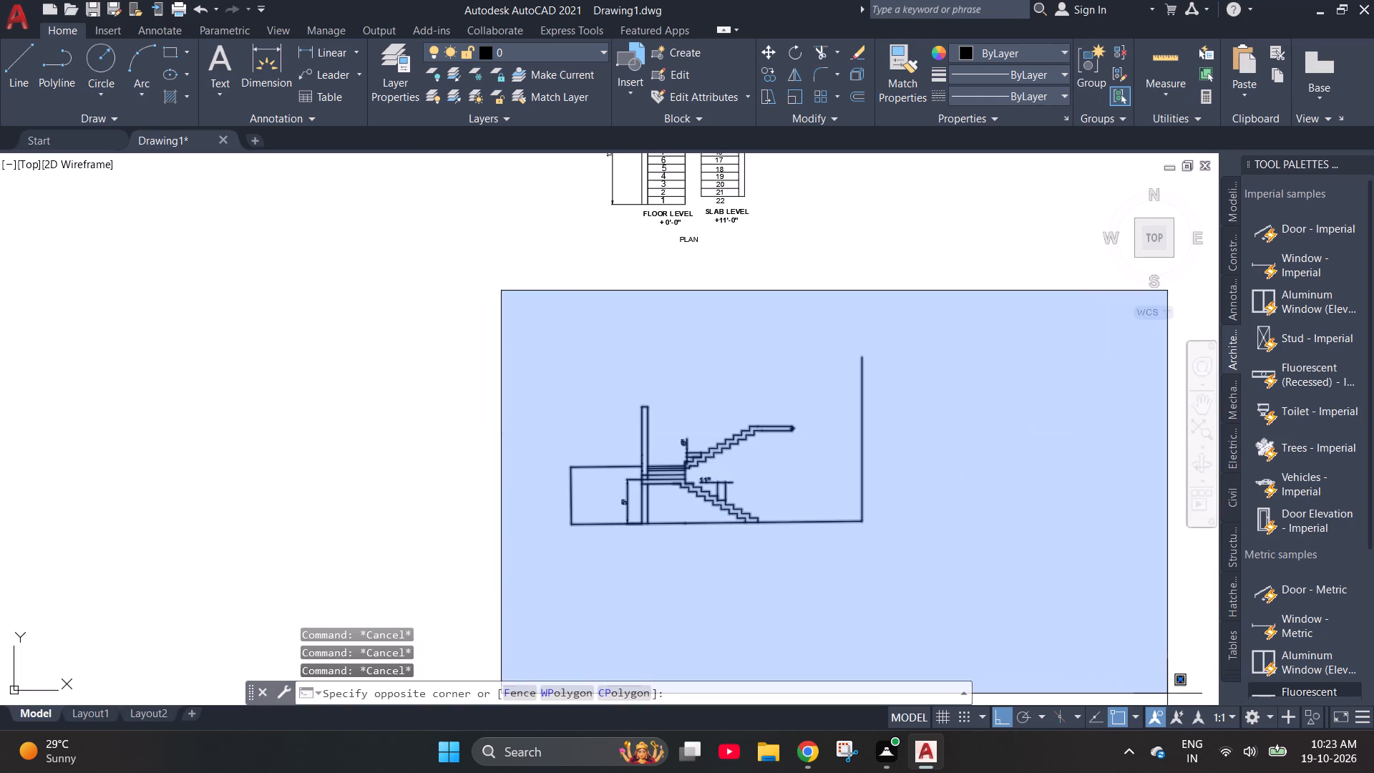
left_click(1096, 613)
type("M")
key("space")
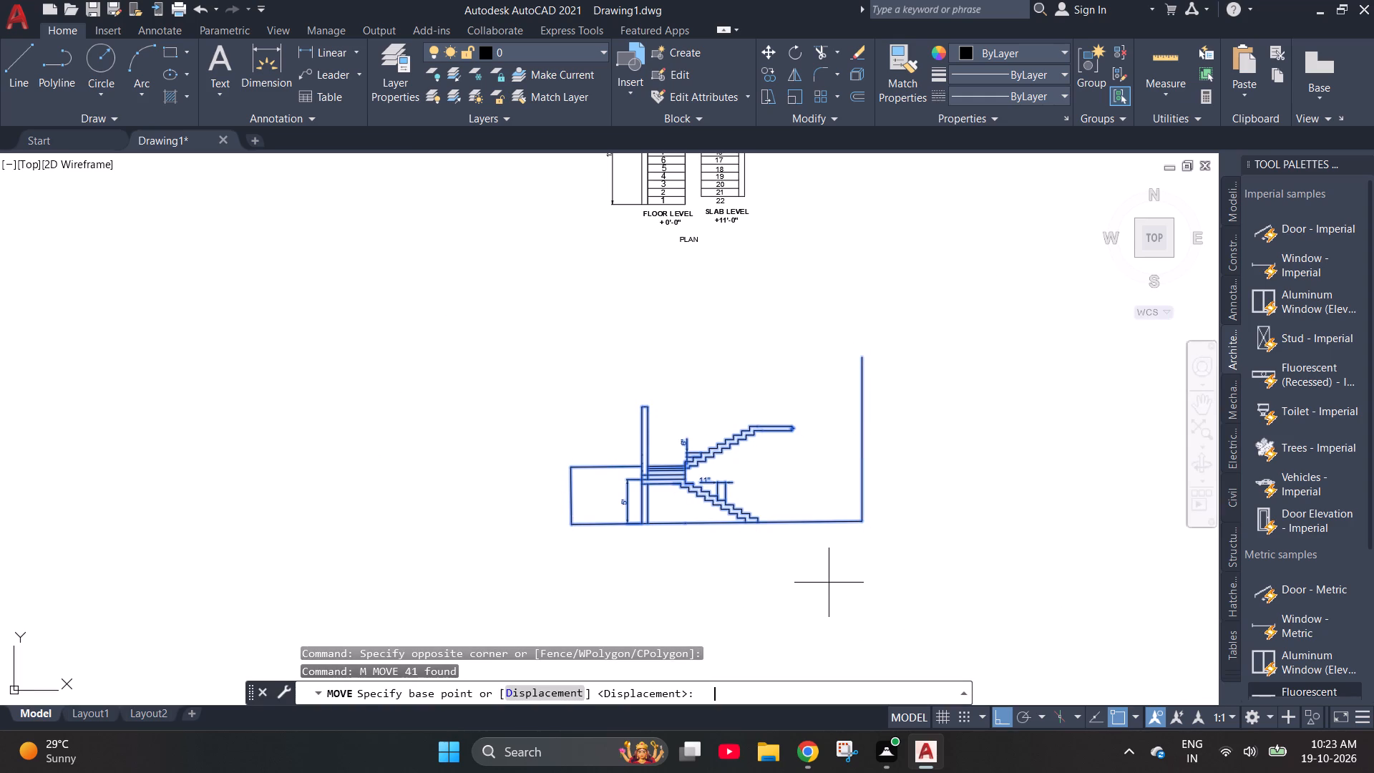
left_click(651, 528)
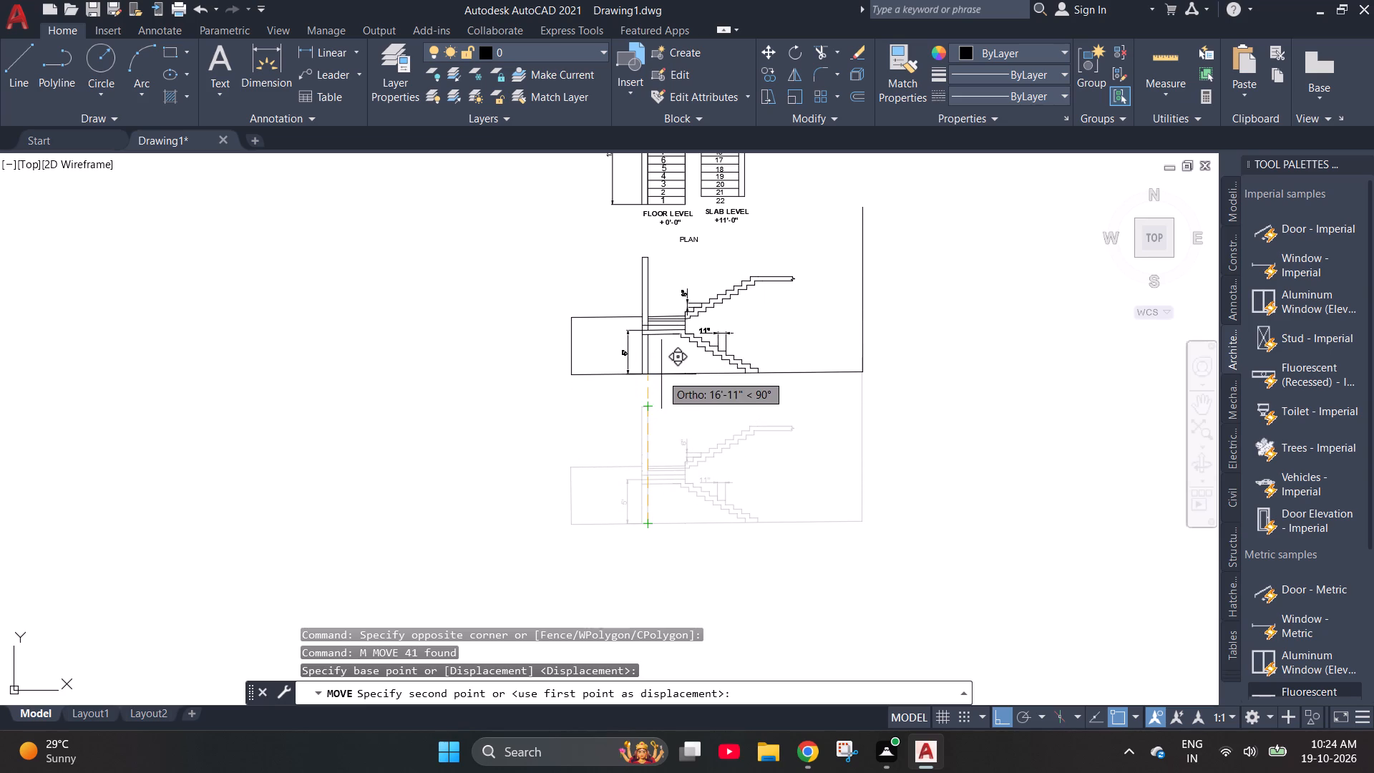
left_click(663, 369)
scroll(657, 667, "down", 1)
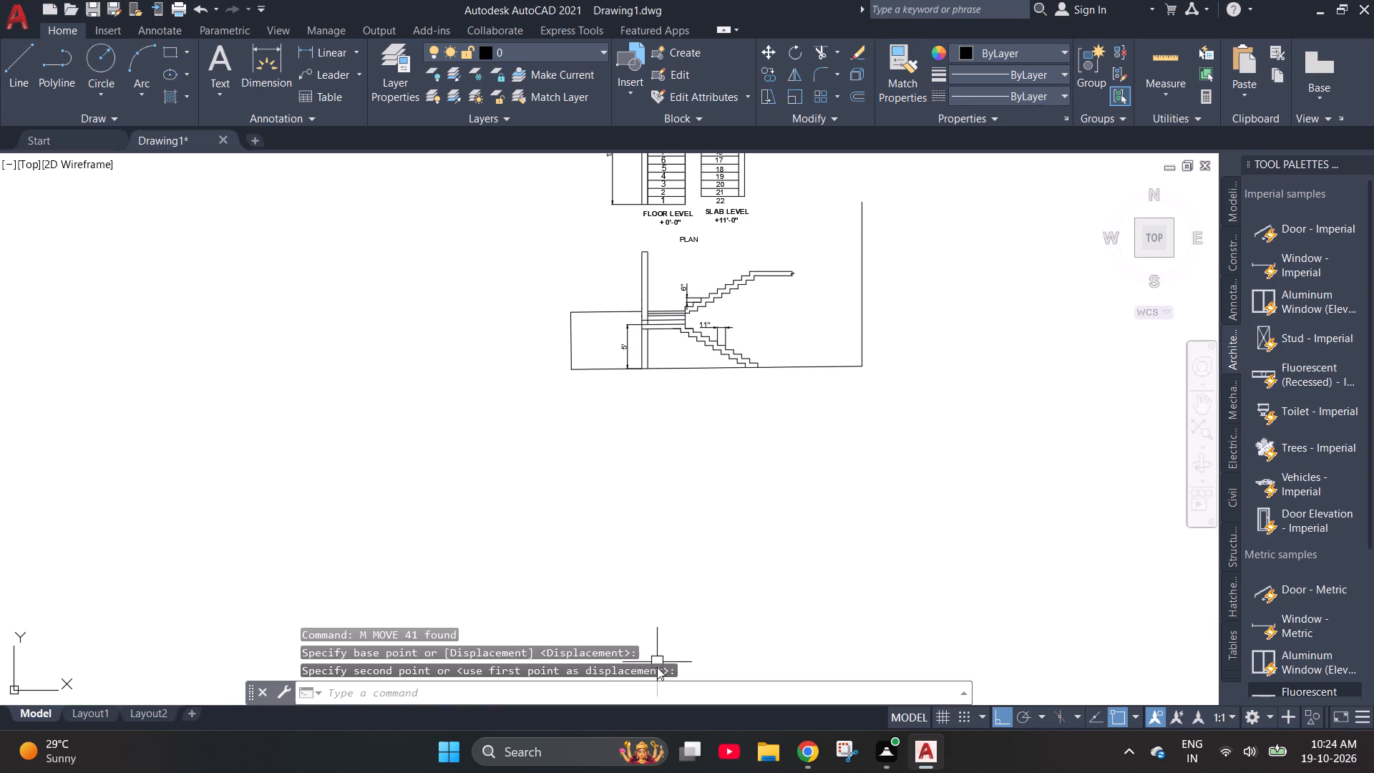
scroll(657, 667, "down", 1)
scroll(739, 458, "down", 1)
scroll(811, 316, "up", 3)
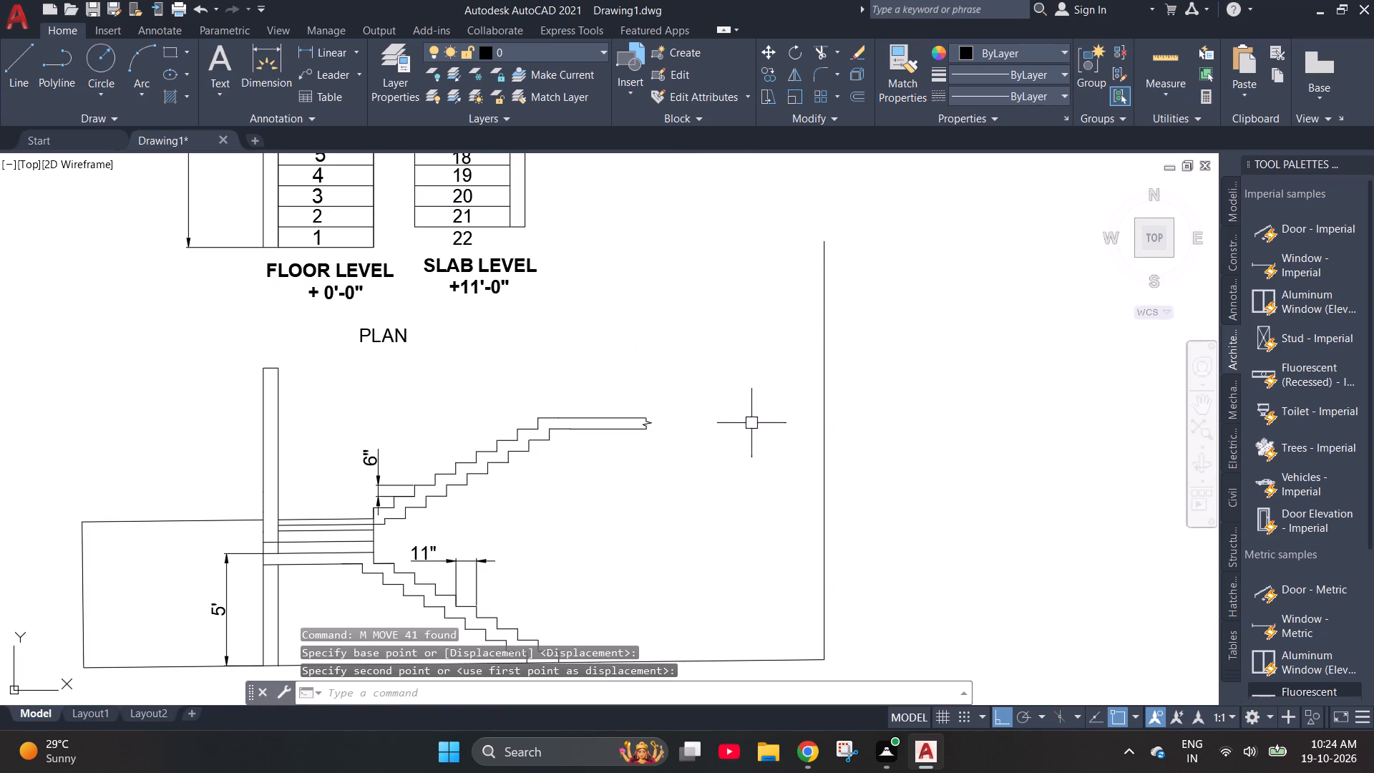
key("Escape")
key("Escape")
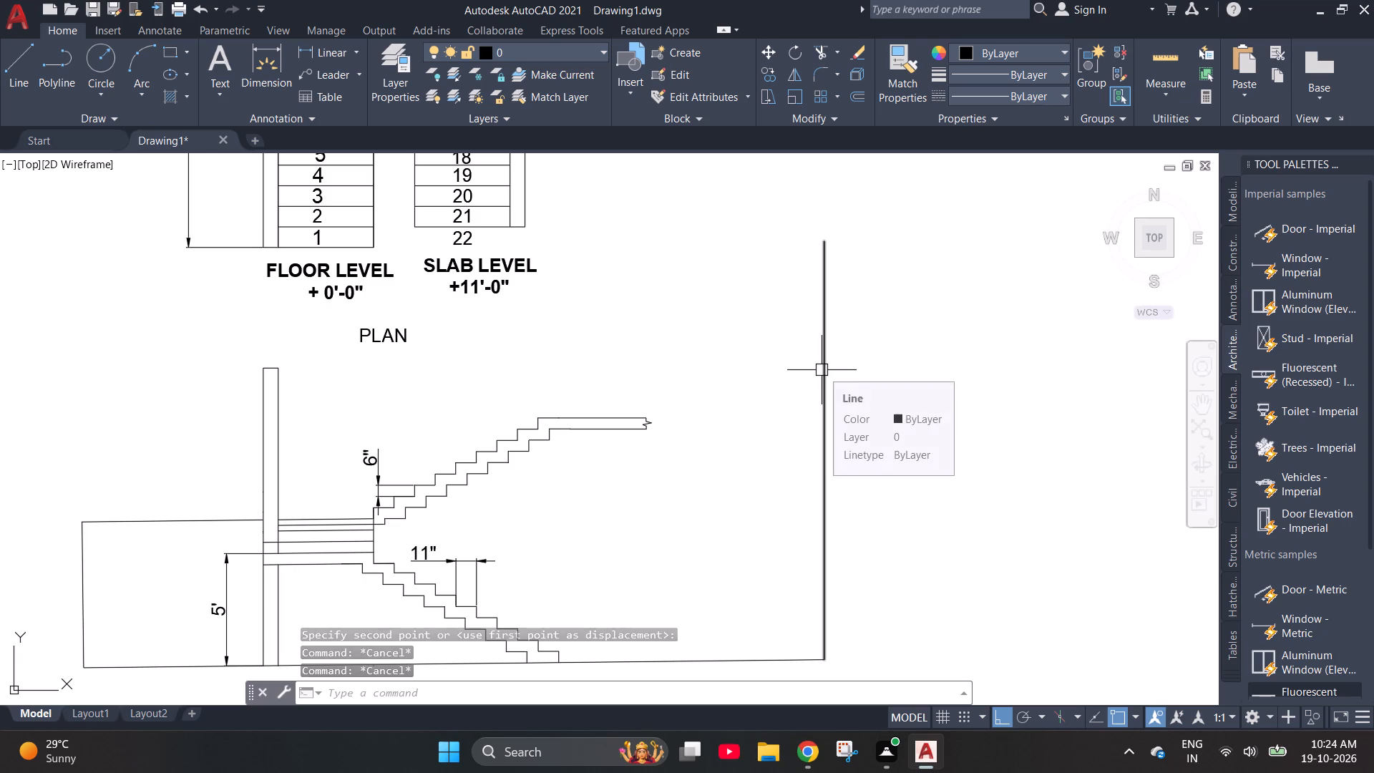
key("Escape")
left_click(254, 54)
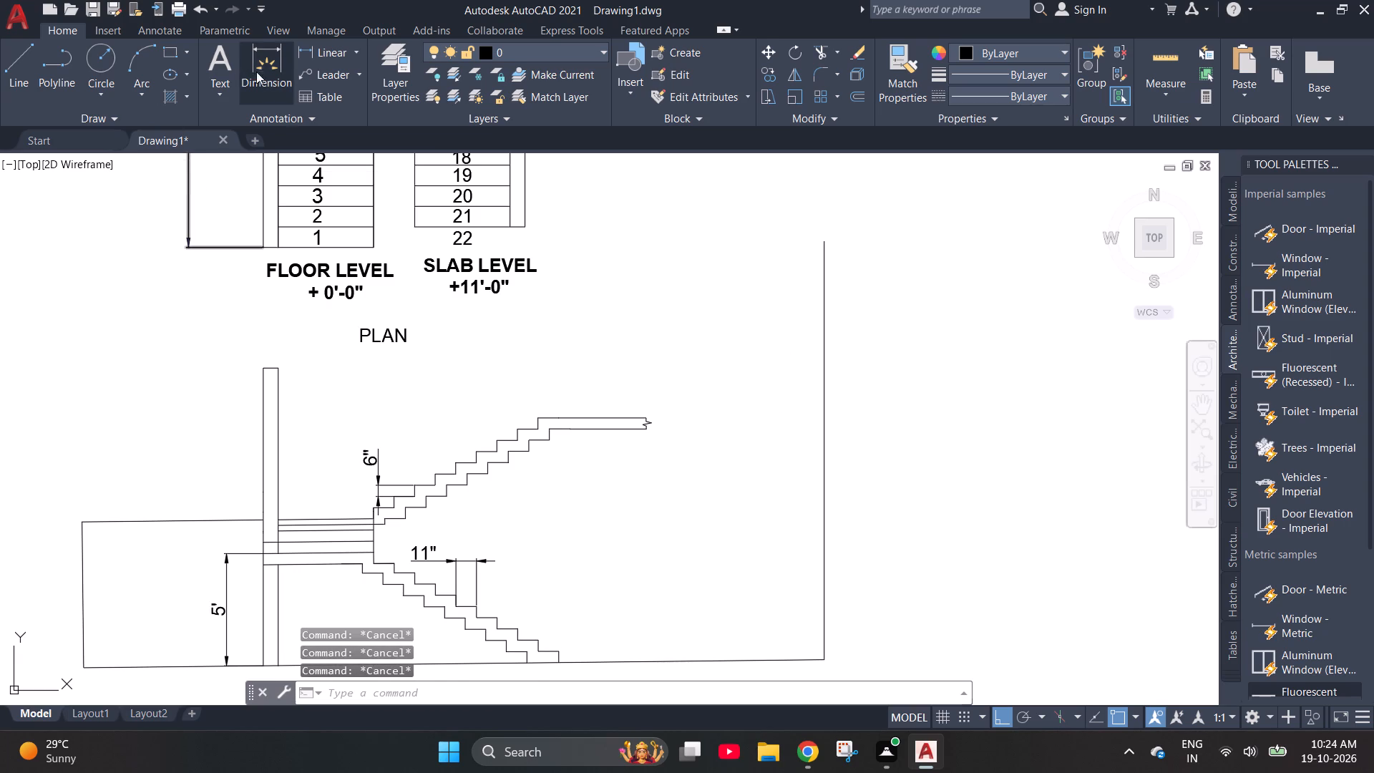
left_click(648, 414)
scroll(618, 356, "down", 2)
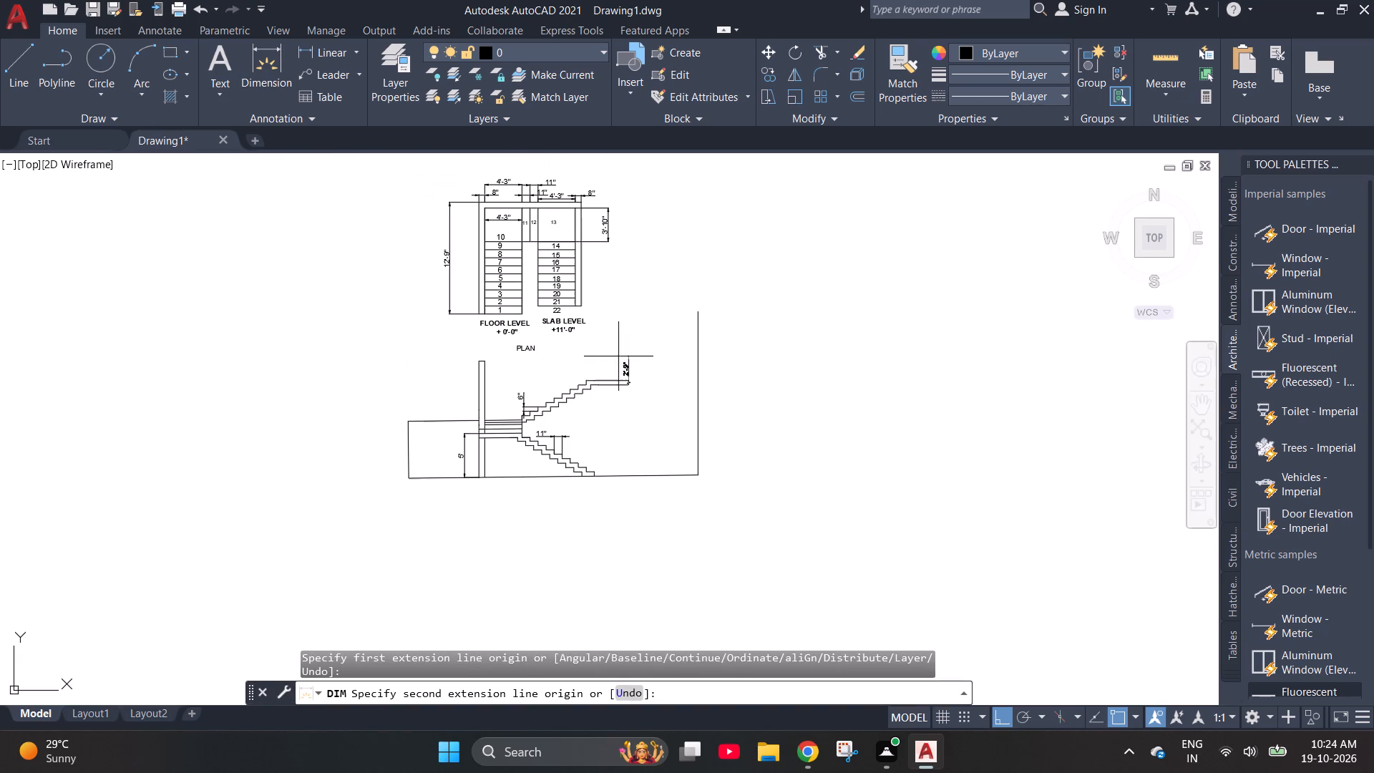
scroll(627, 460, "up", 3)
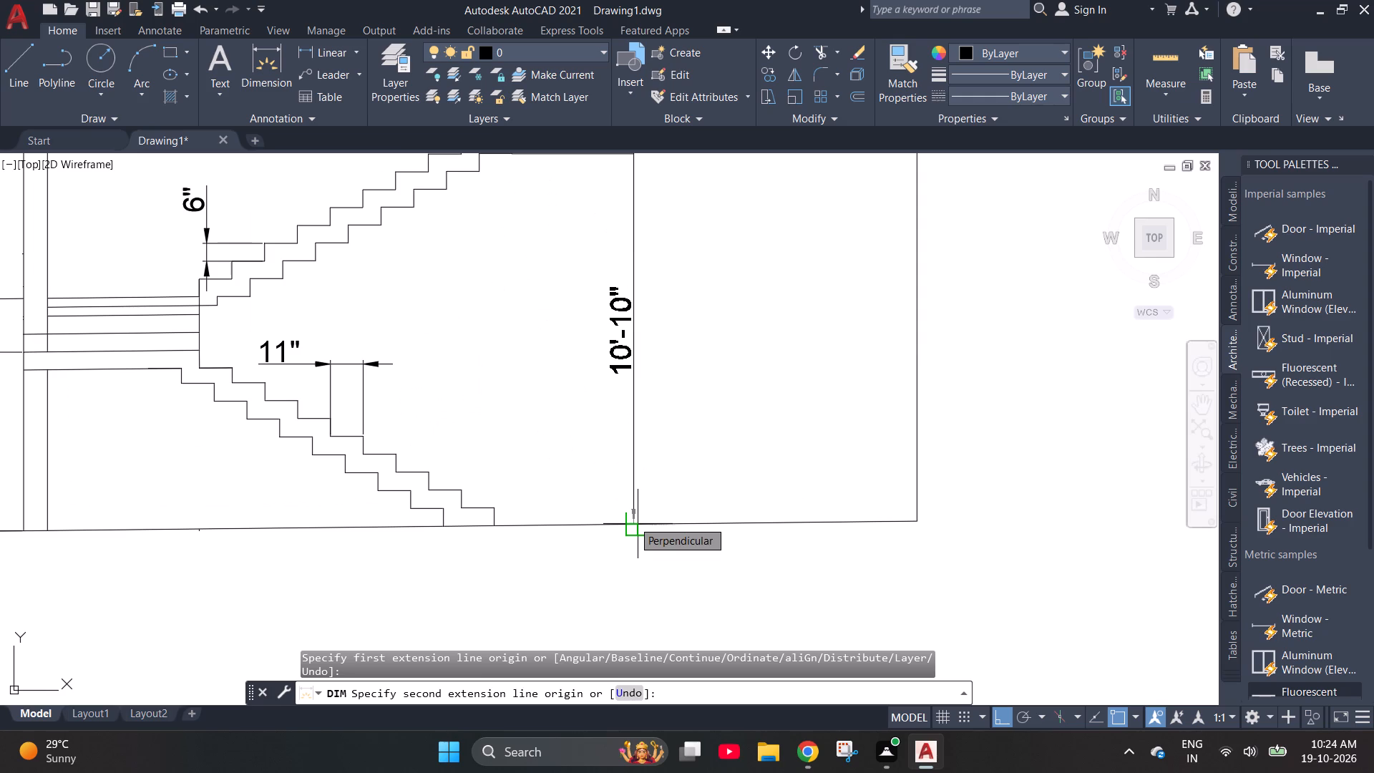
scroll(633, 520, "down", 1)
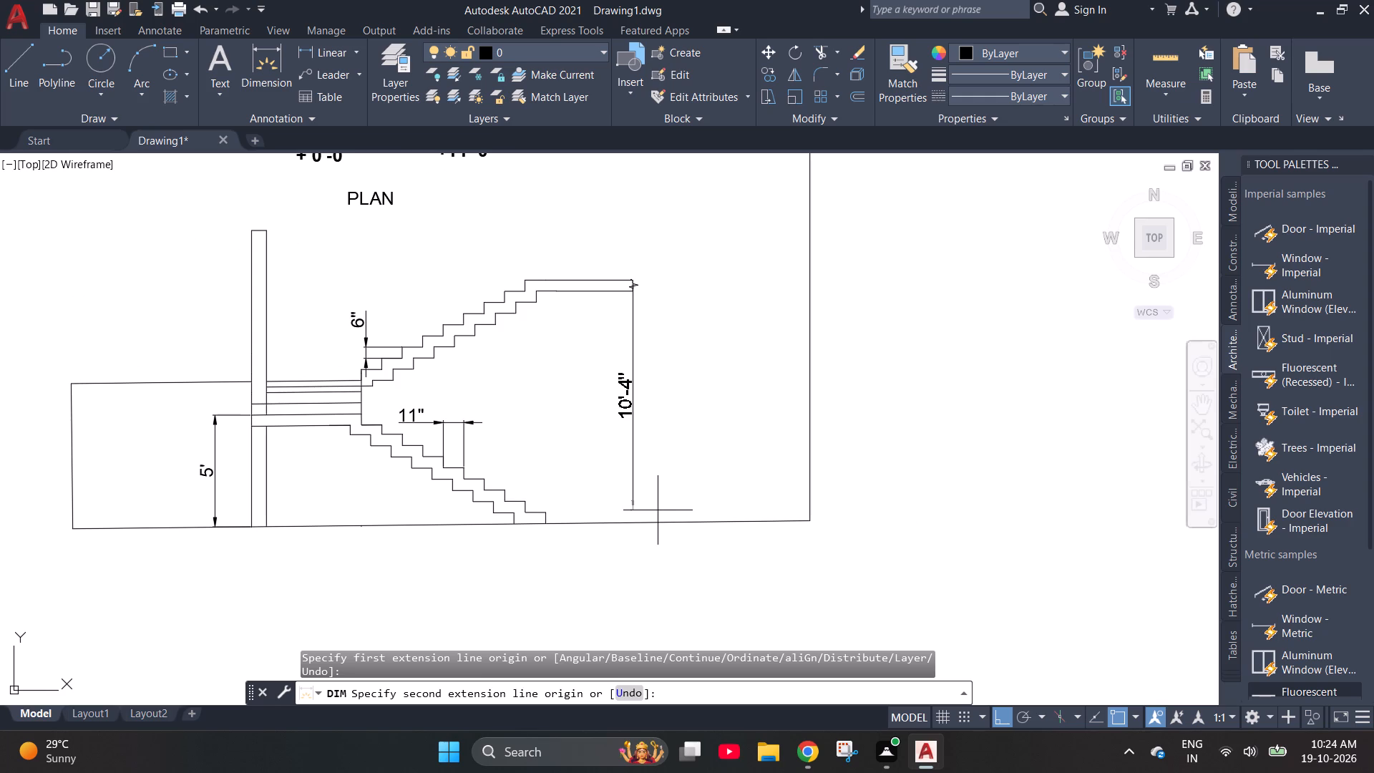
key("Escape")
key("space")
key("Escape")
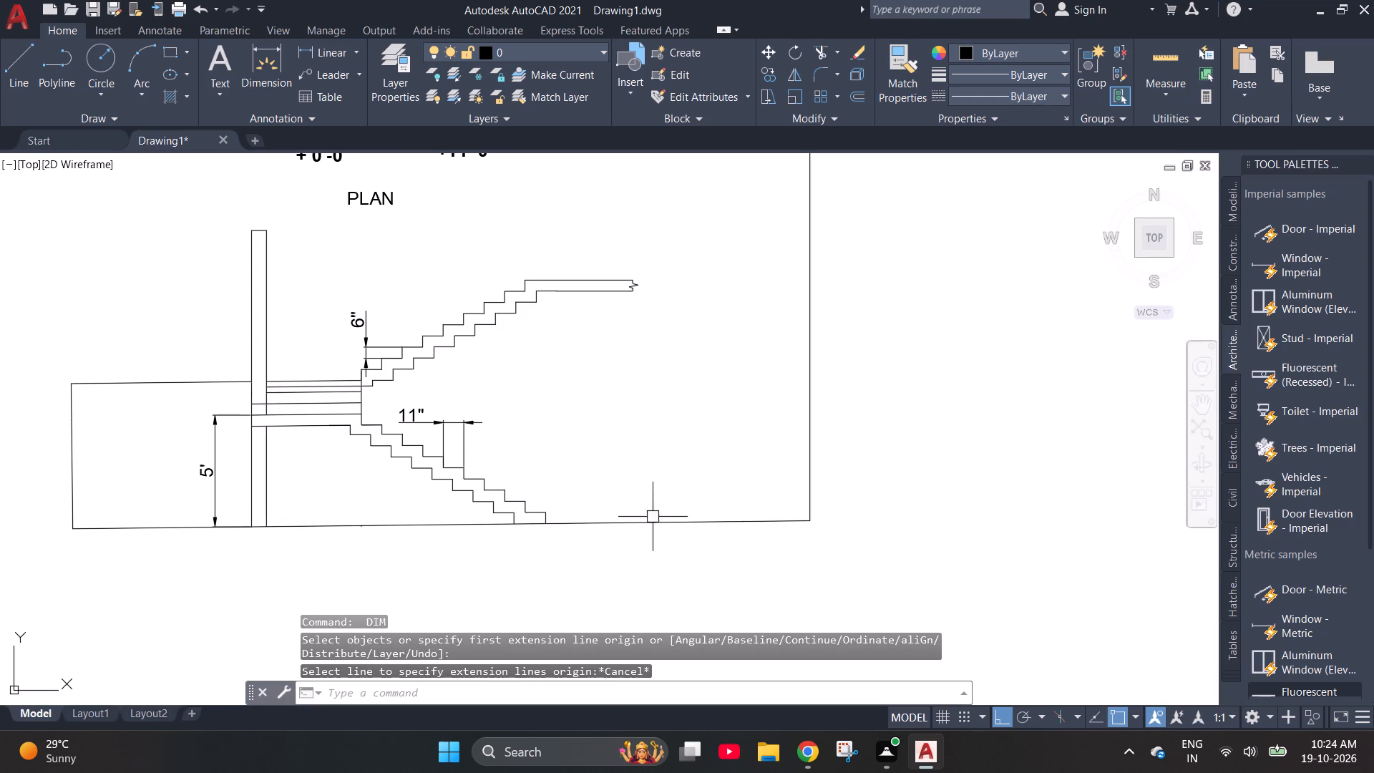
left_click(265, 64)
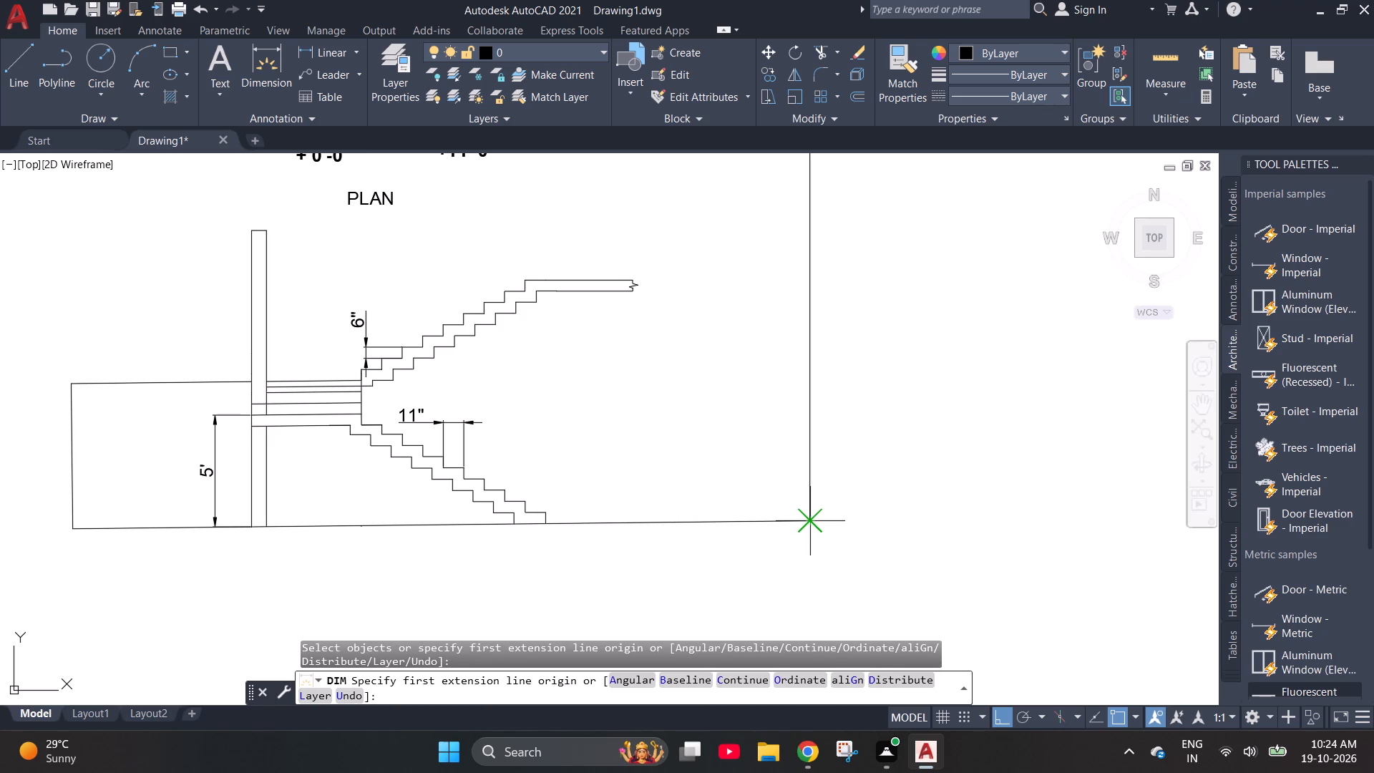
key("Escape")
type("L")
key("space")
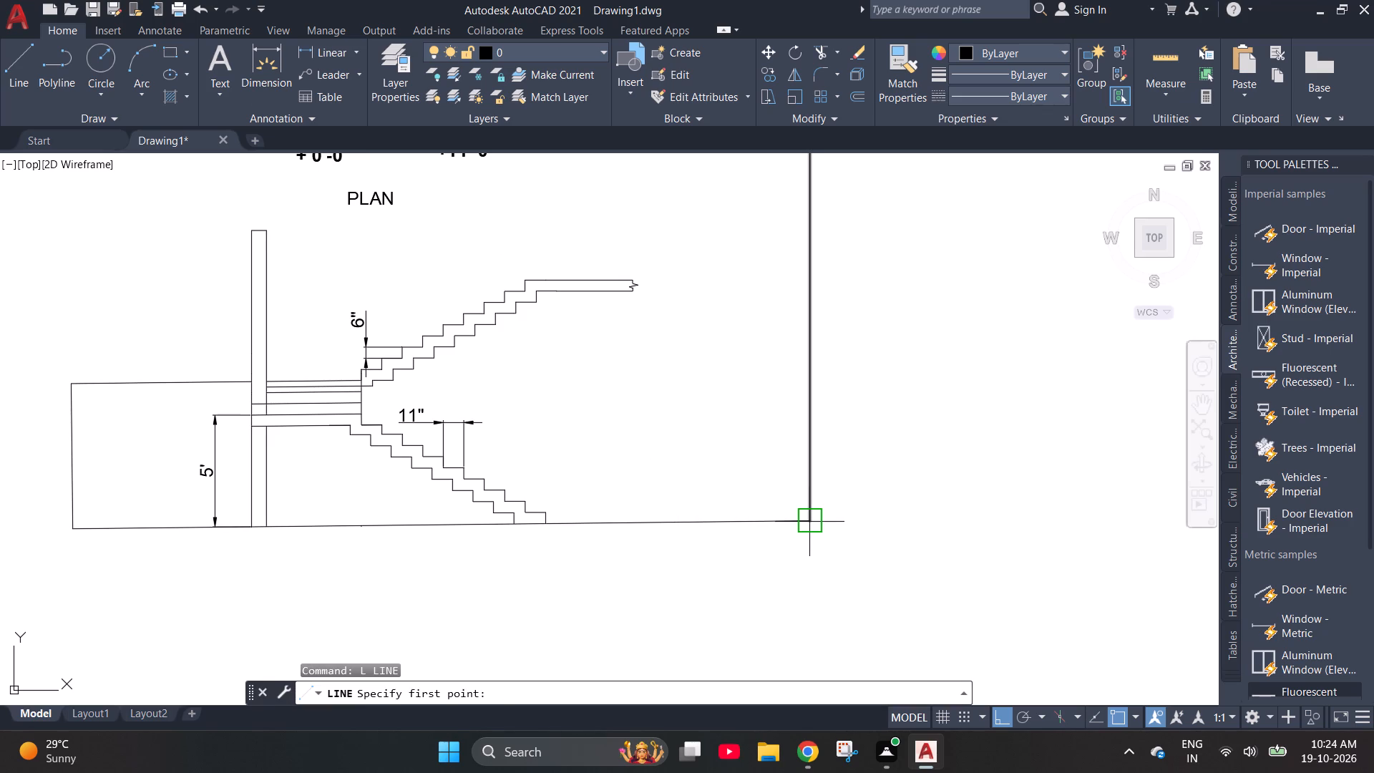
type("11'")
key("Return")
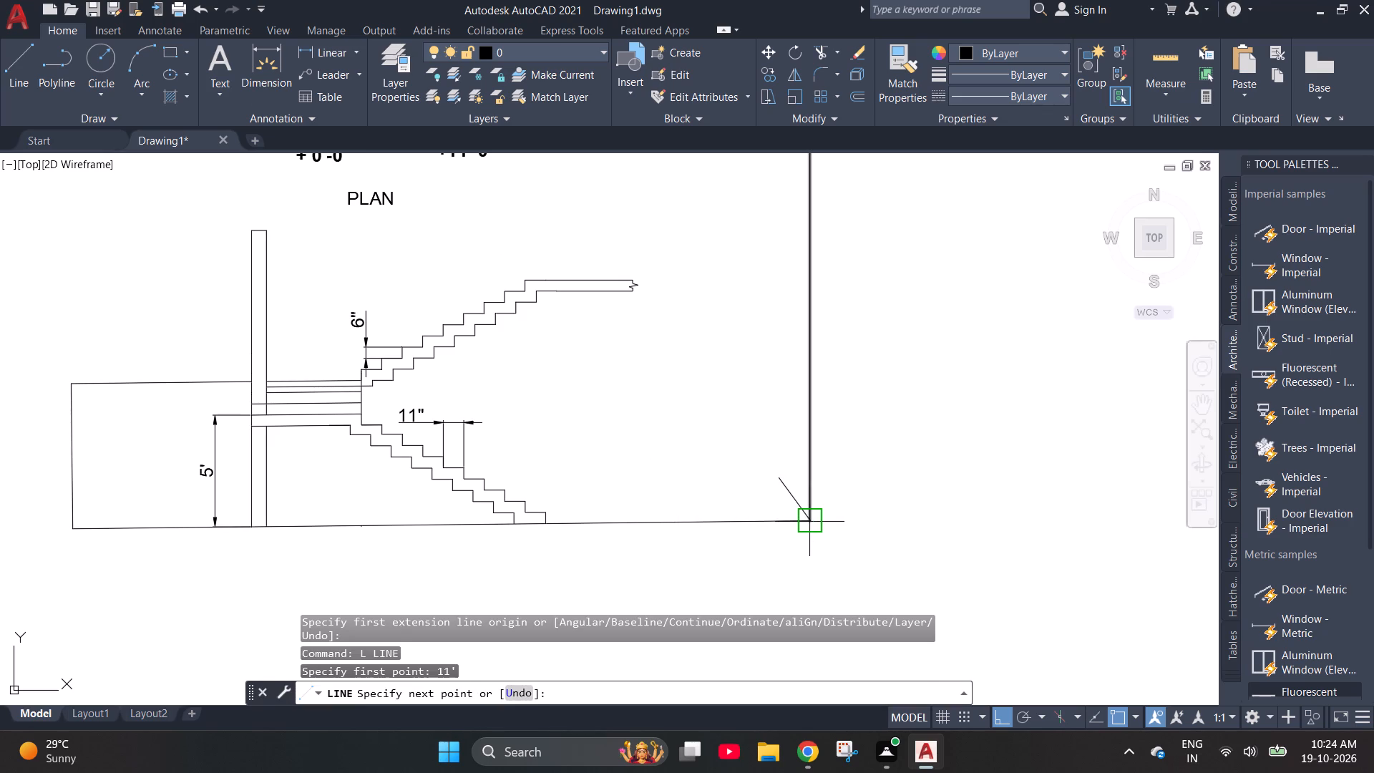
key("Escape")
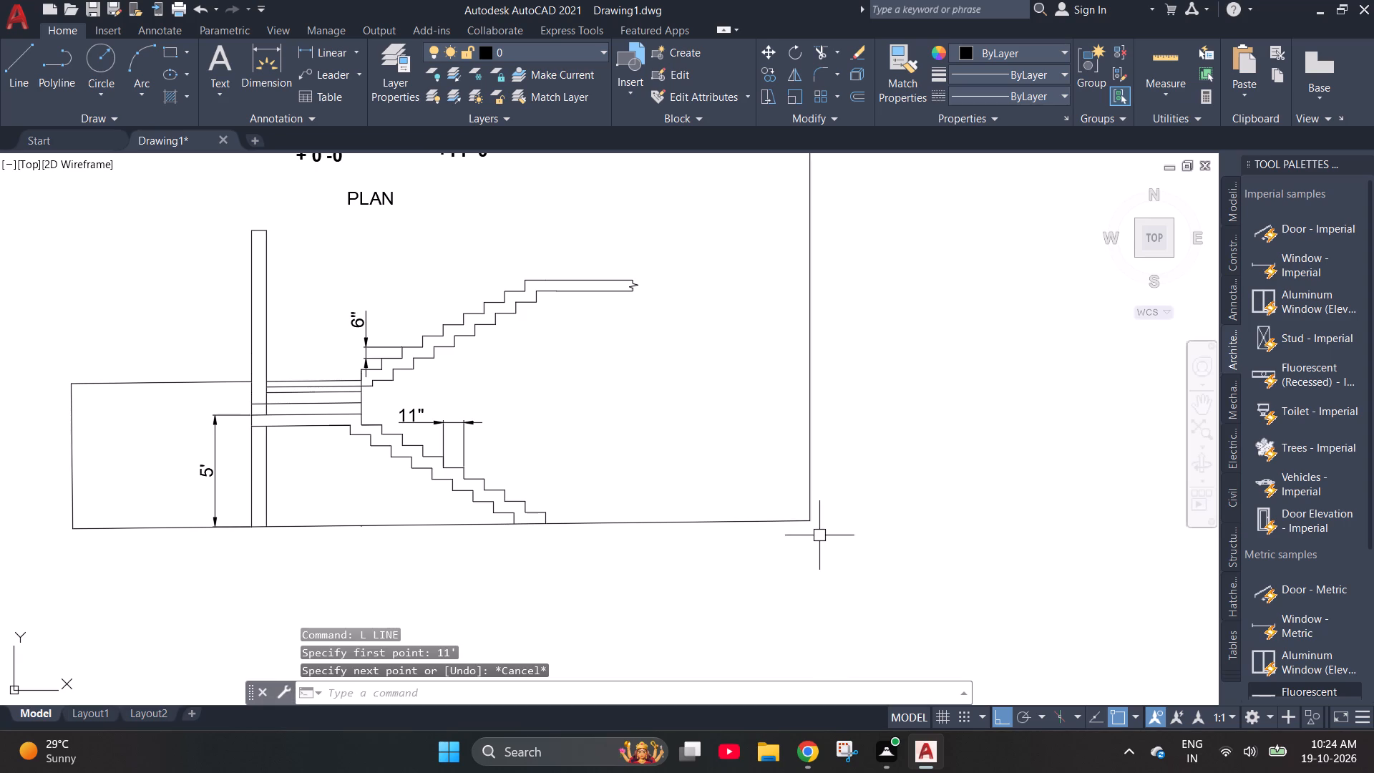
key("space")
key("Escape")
Draw a line 11' straight up from the ground line's right end, continuing with a short horizontal segment to the right.
type("L")
key("space")
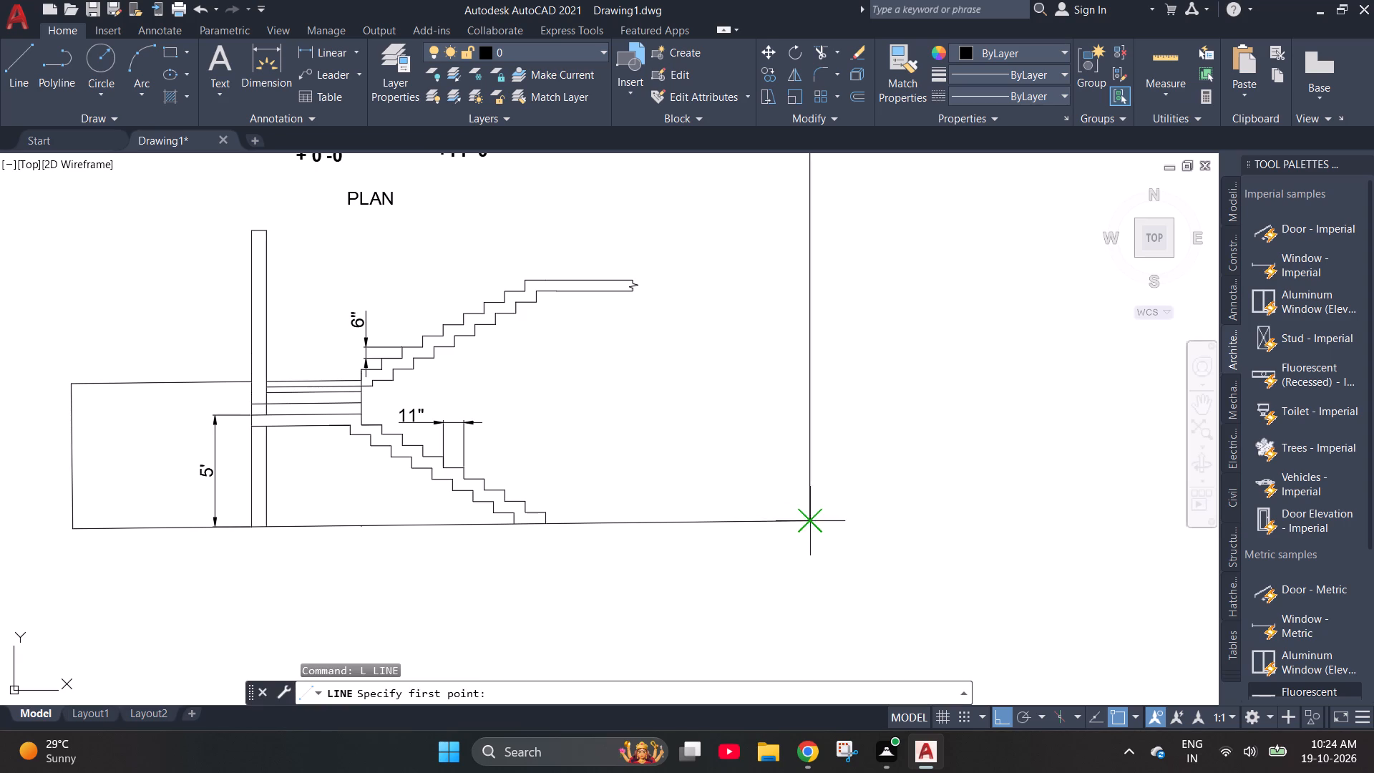
left_click(812, 528)
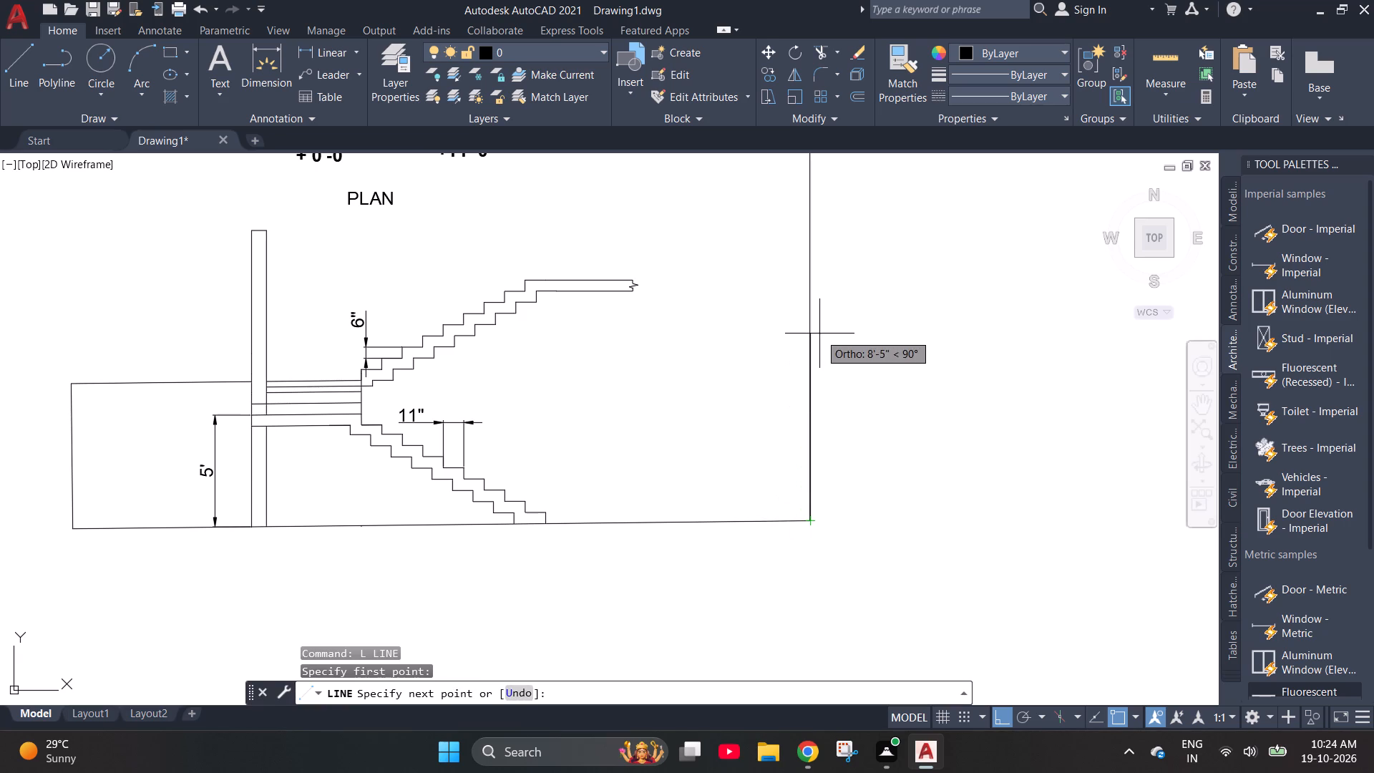
type("11'")
key("Return")
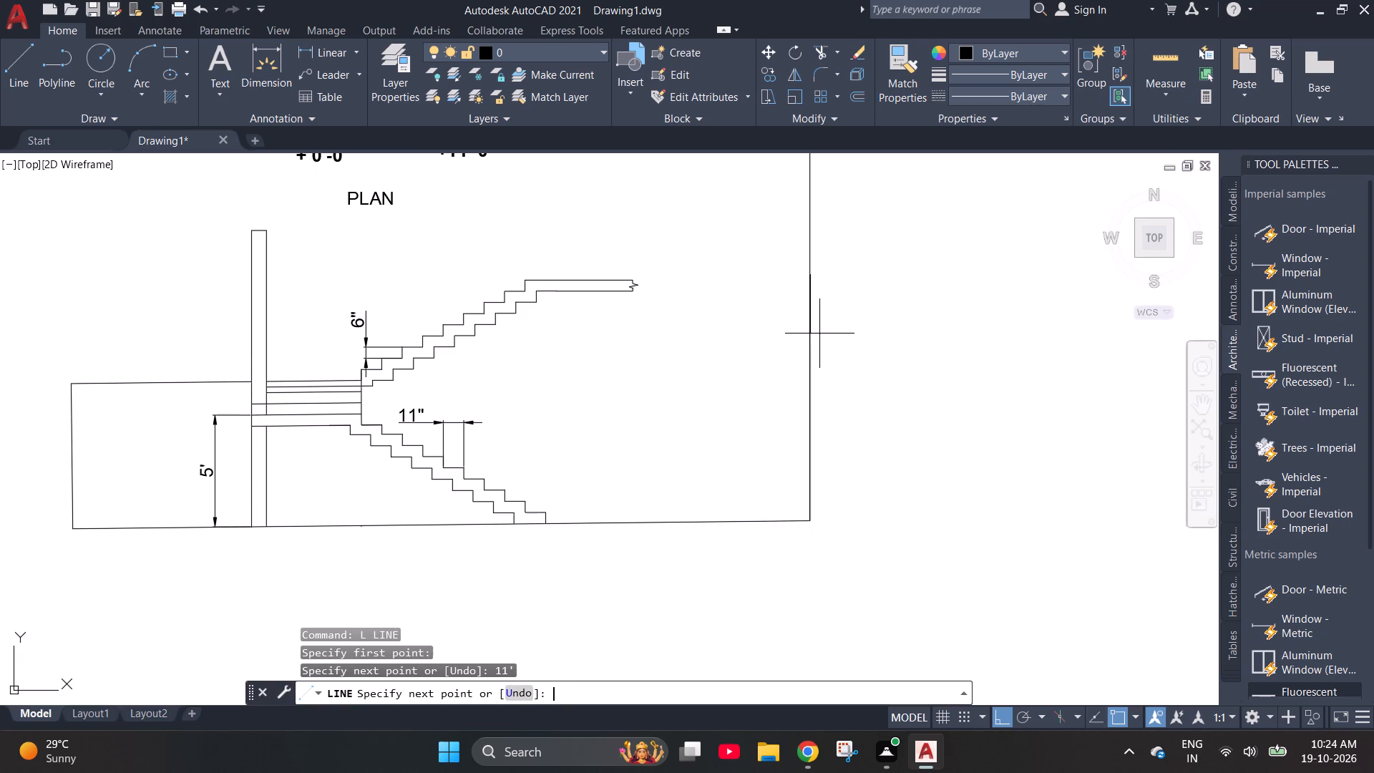
left_click(938, 283)
key("Escape")
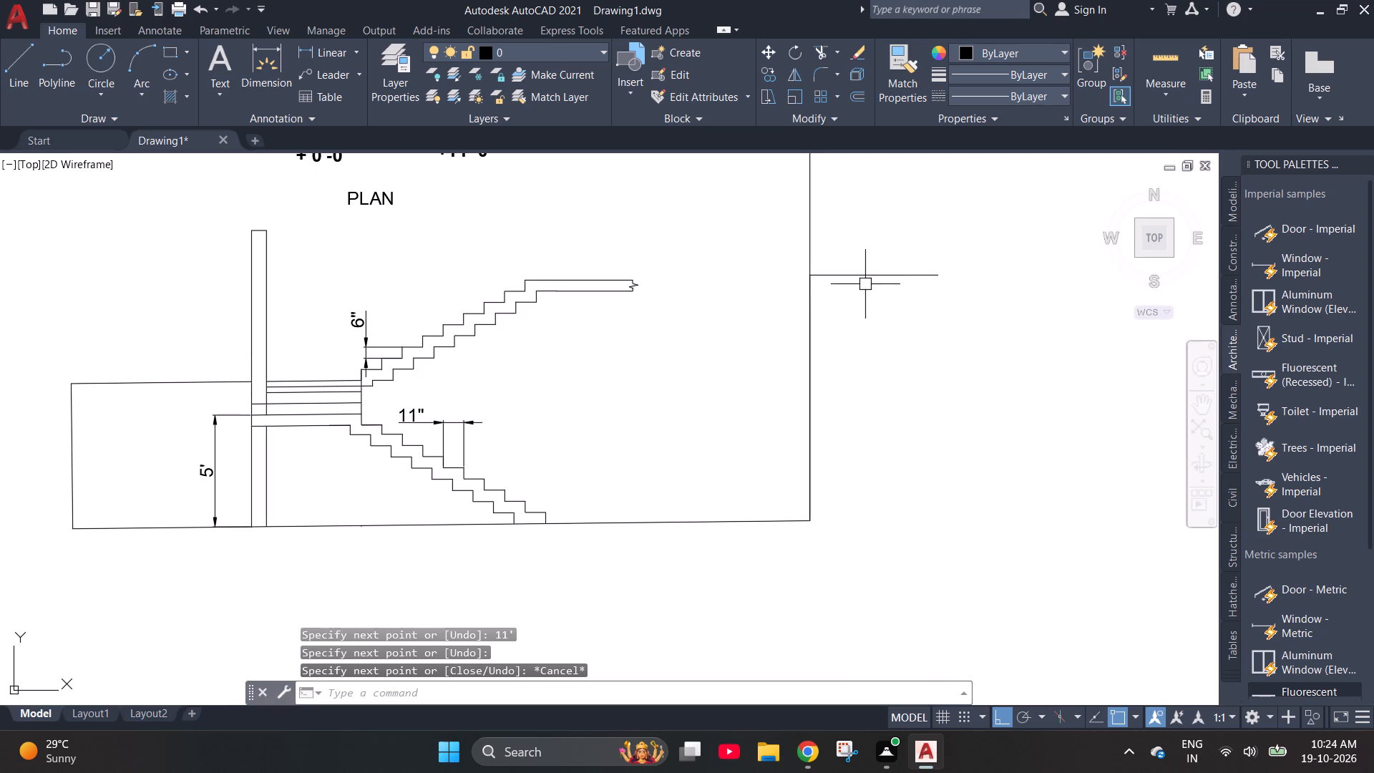
key("Escape")
key("Escape")
key("Escape")
key("Escape")
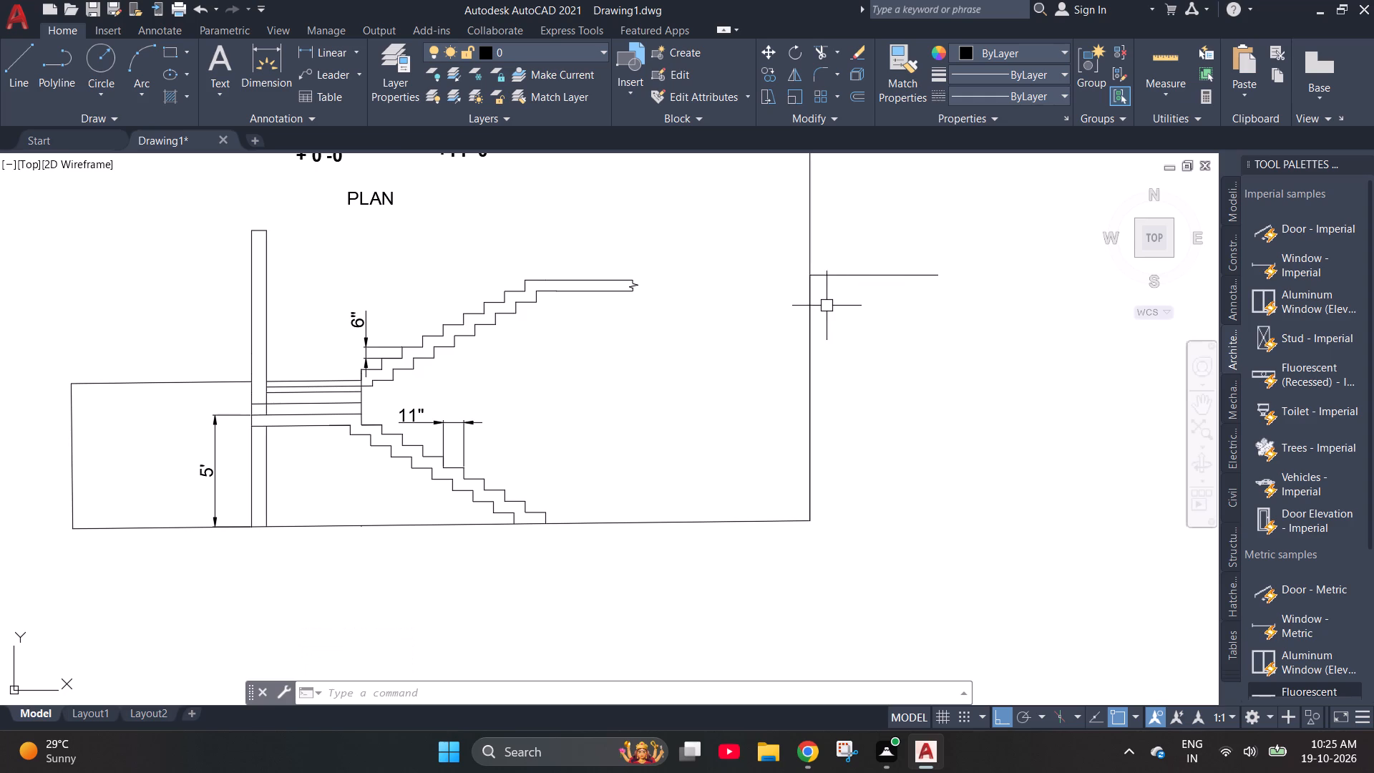
Extend the horizontal 11' level line left across the staircase to the wall.
type("EX")
key("space")
left_click(863, 280)
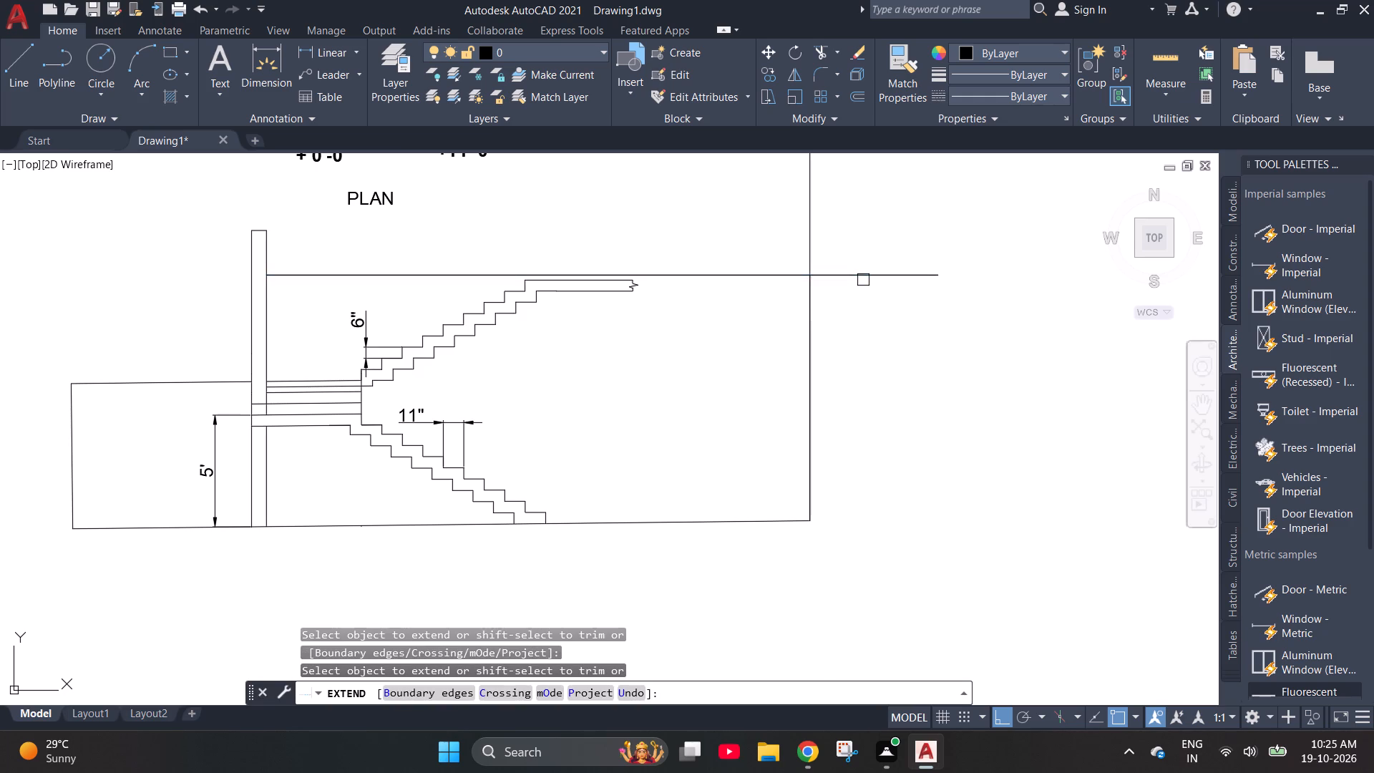
scroll(545, 268, "up", 5)
scroll(502, 323, "down", 2)
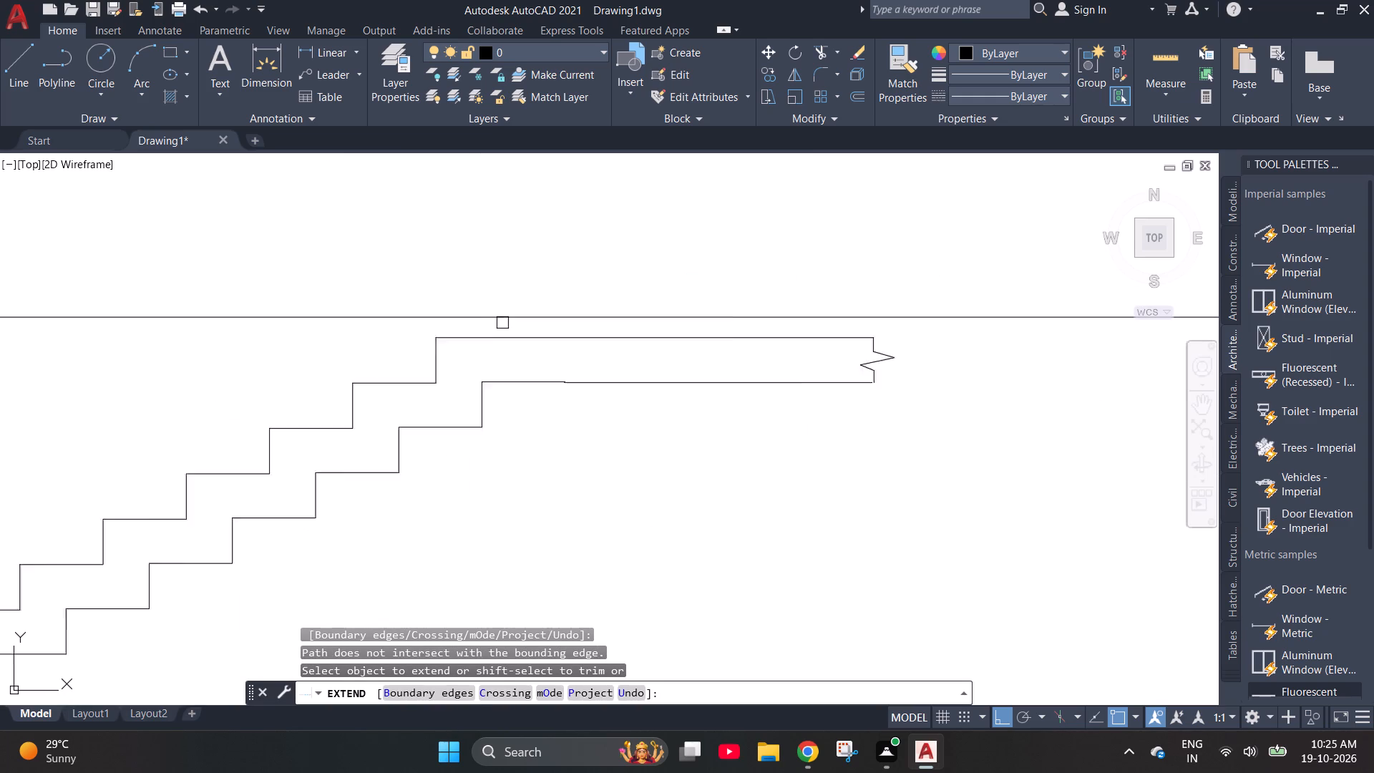
scroll(502, 323, "down", 1)
key("Escape")
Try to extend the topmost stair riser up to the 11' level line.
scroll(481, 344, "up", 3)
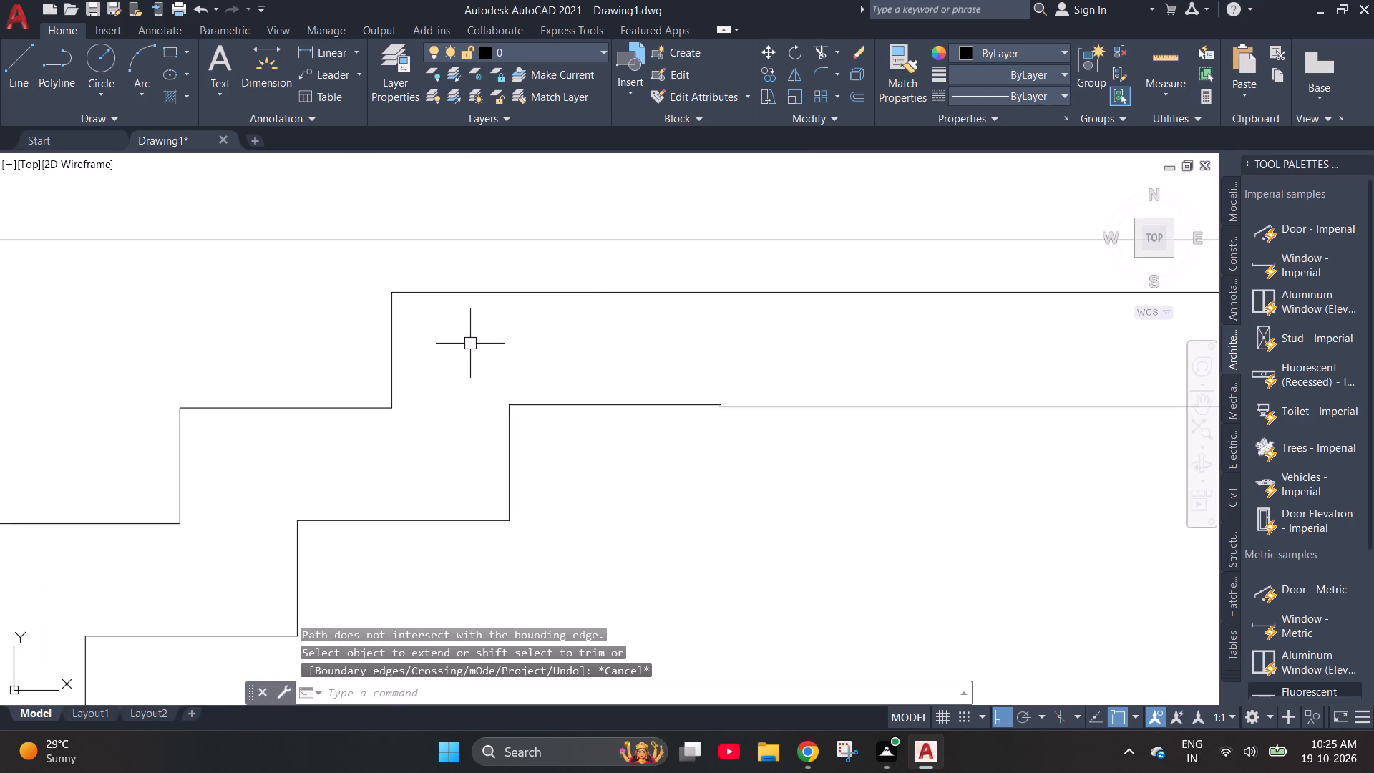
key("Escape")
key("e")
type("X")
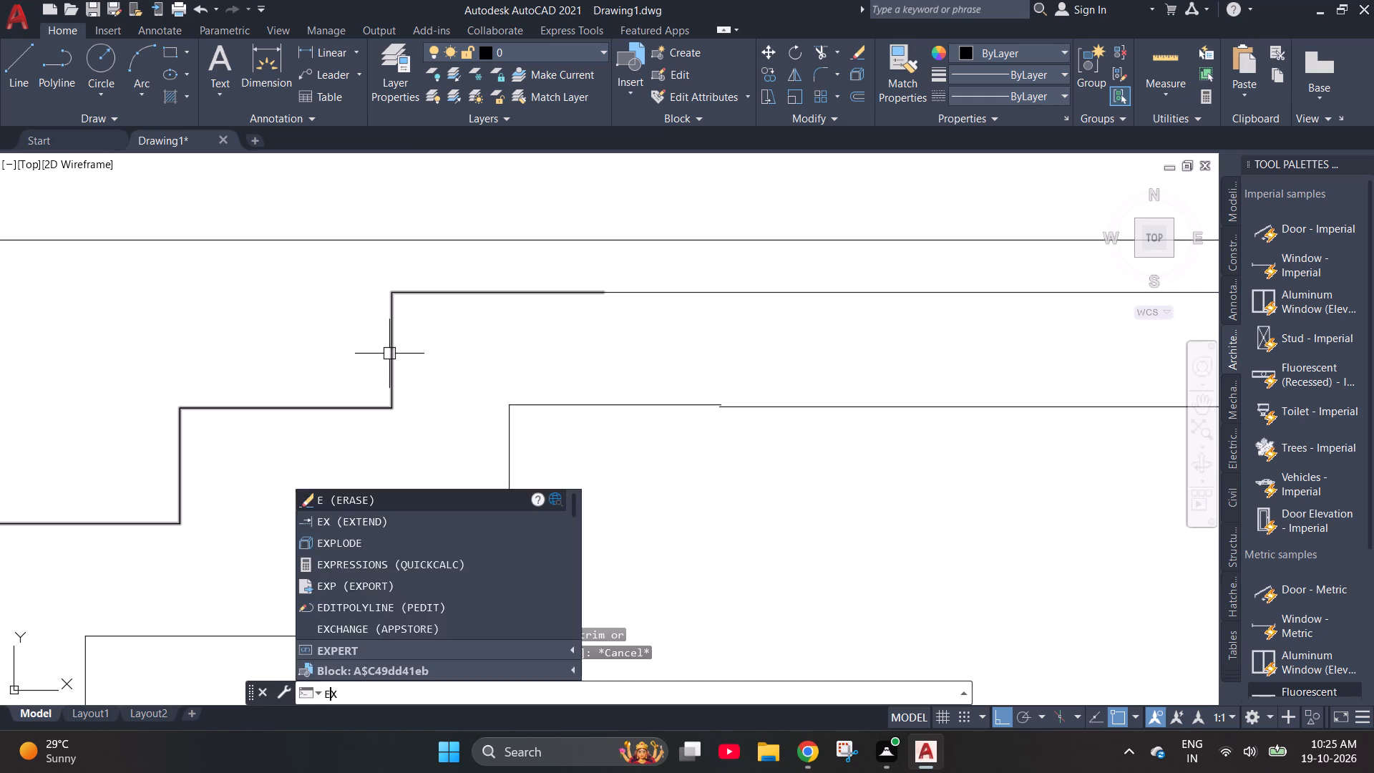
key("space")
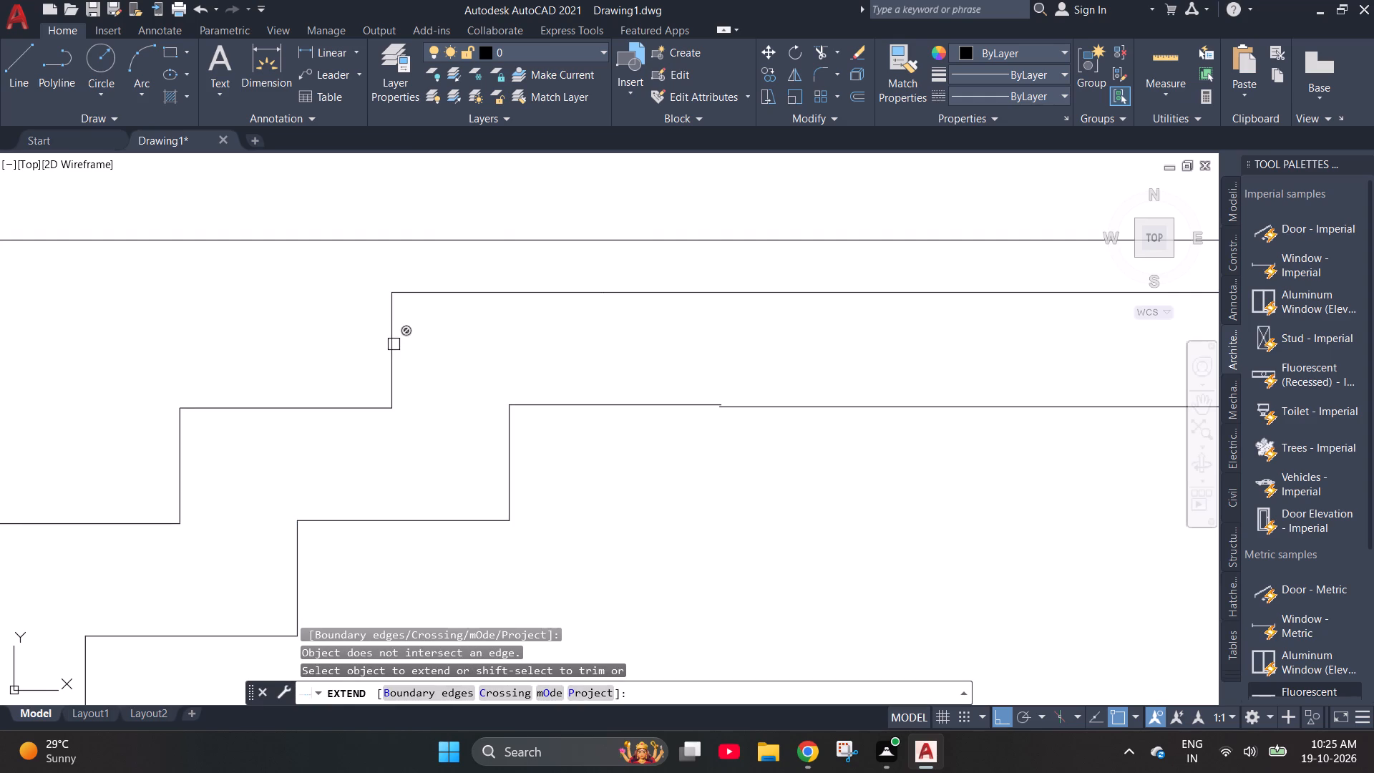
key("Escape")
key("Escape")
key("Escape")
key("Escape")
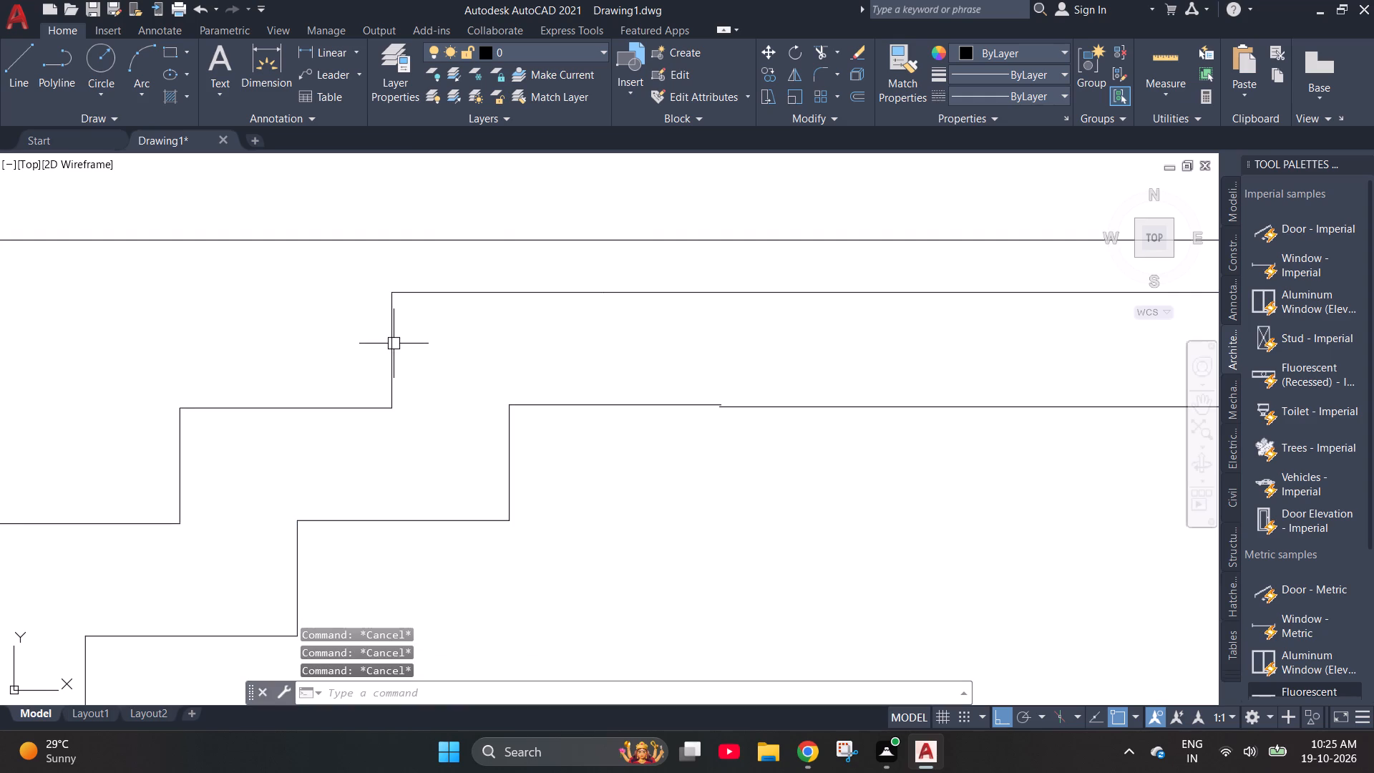
Draw a vertical line from the topmost riser's upper corner up to the 11' level line.
type("L")
key("space")
left_click(386, 295)
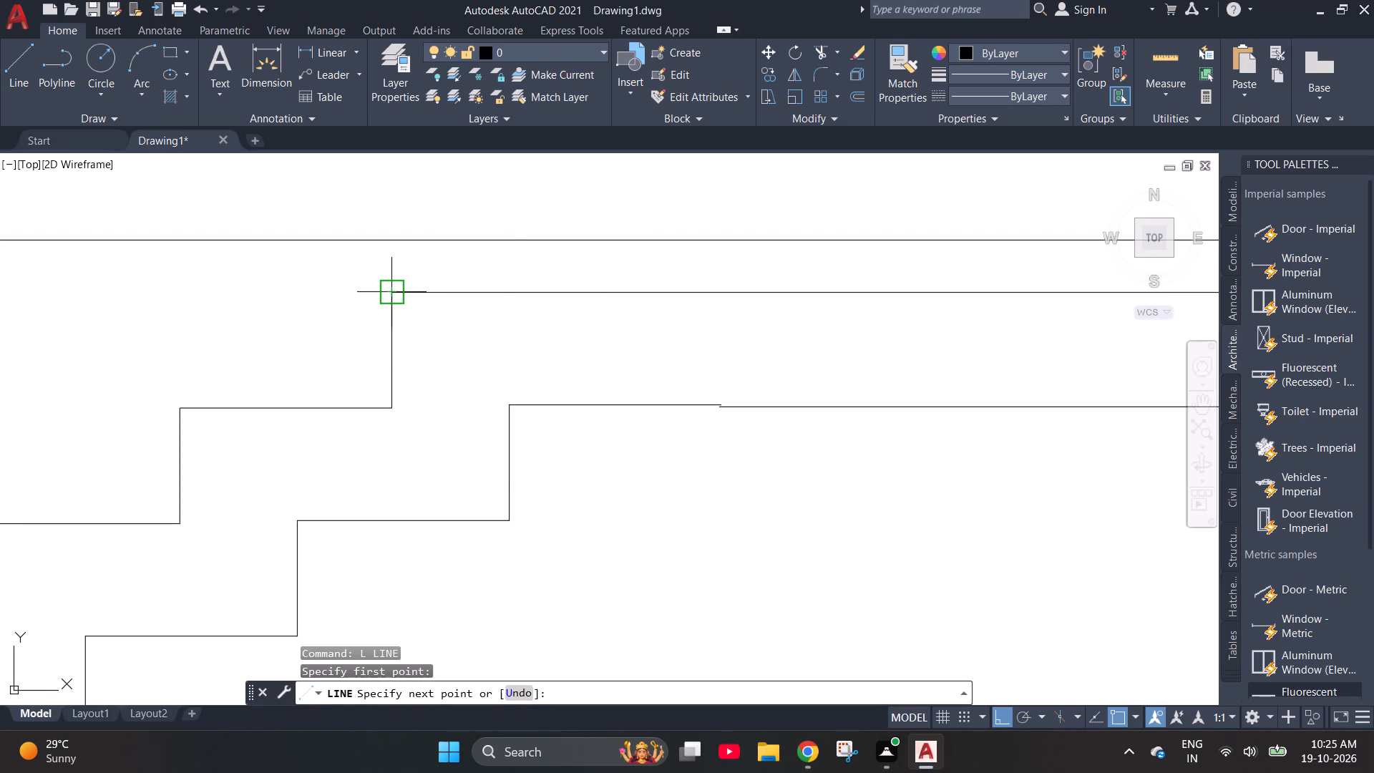
left_click(393, 235)
key("Escape")
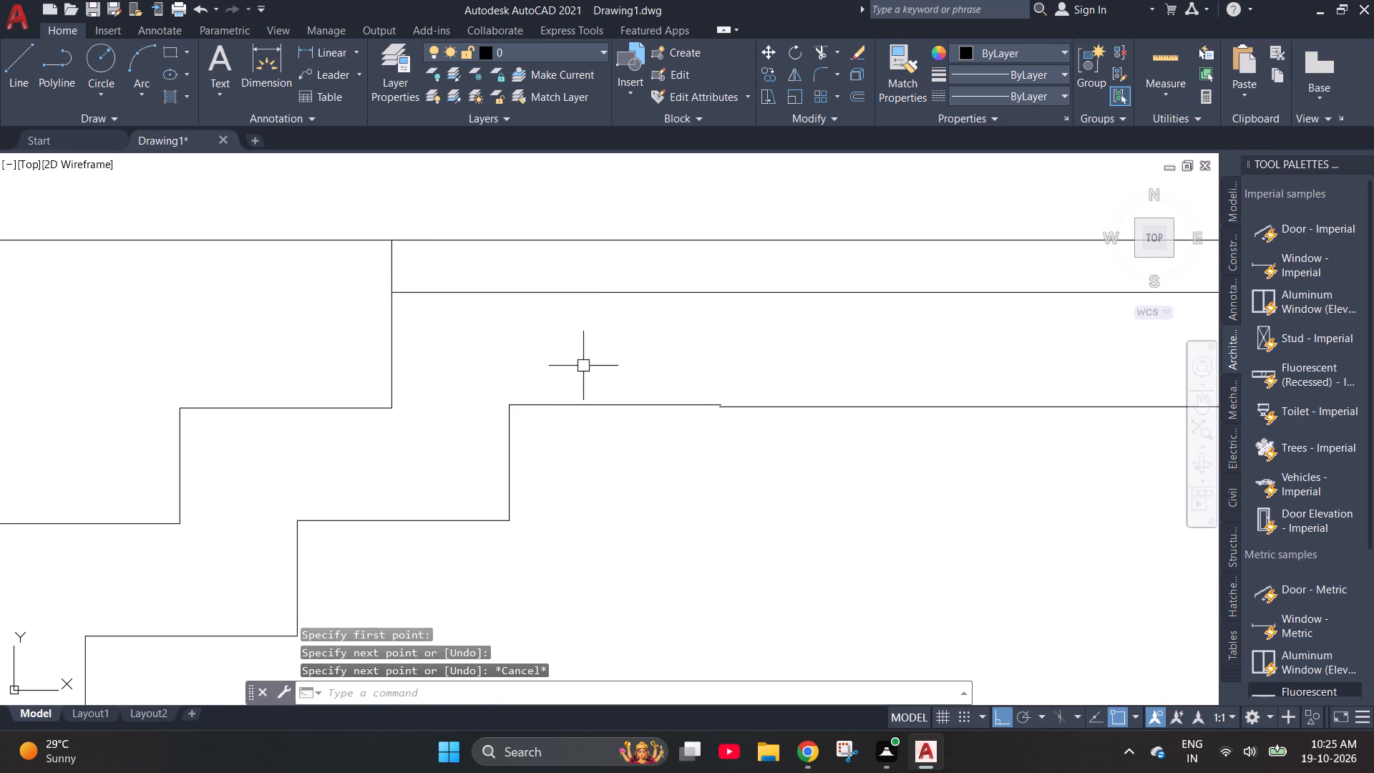
key("Escape")
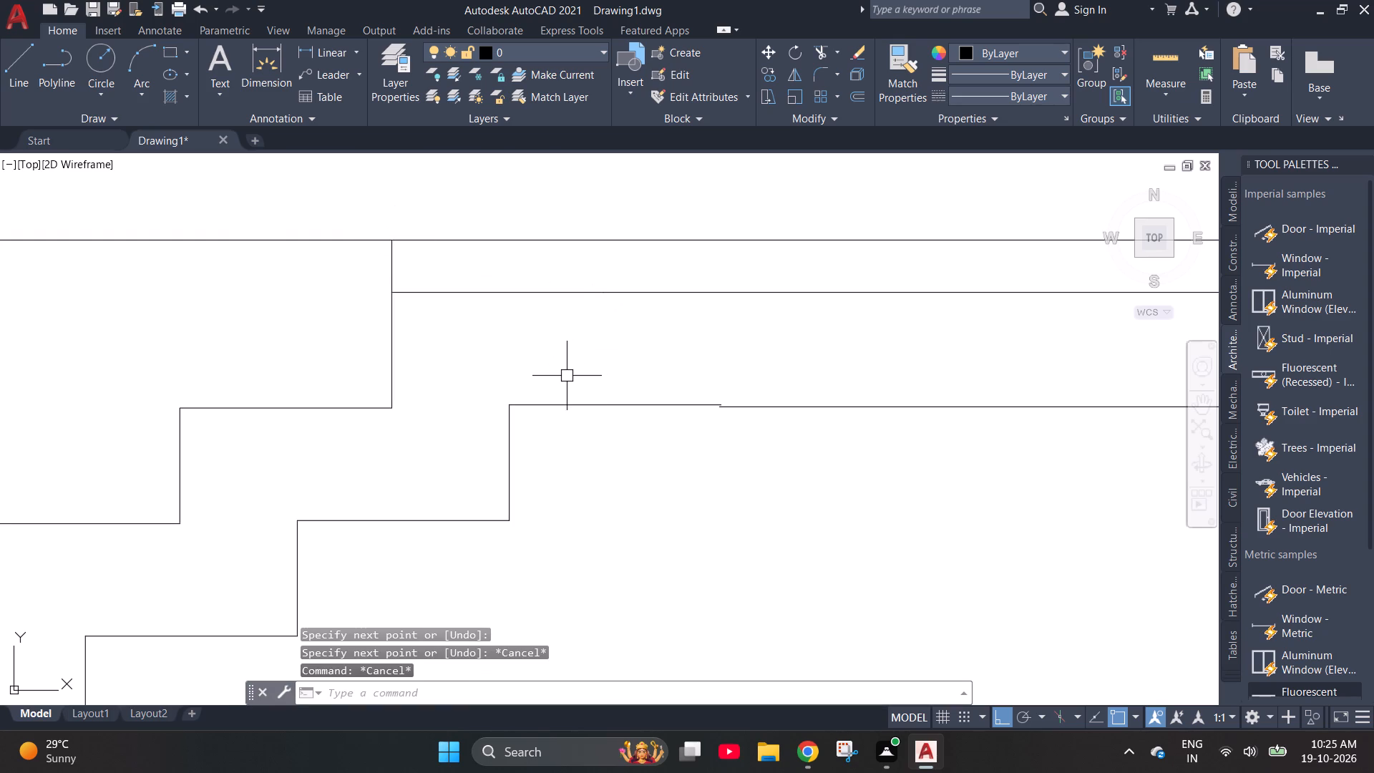
Remove both pieces of the old slab top line below the 11' level line.
type("TR")
key("space")
left_click(568, 293)
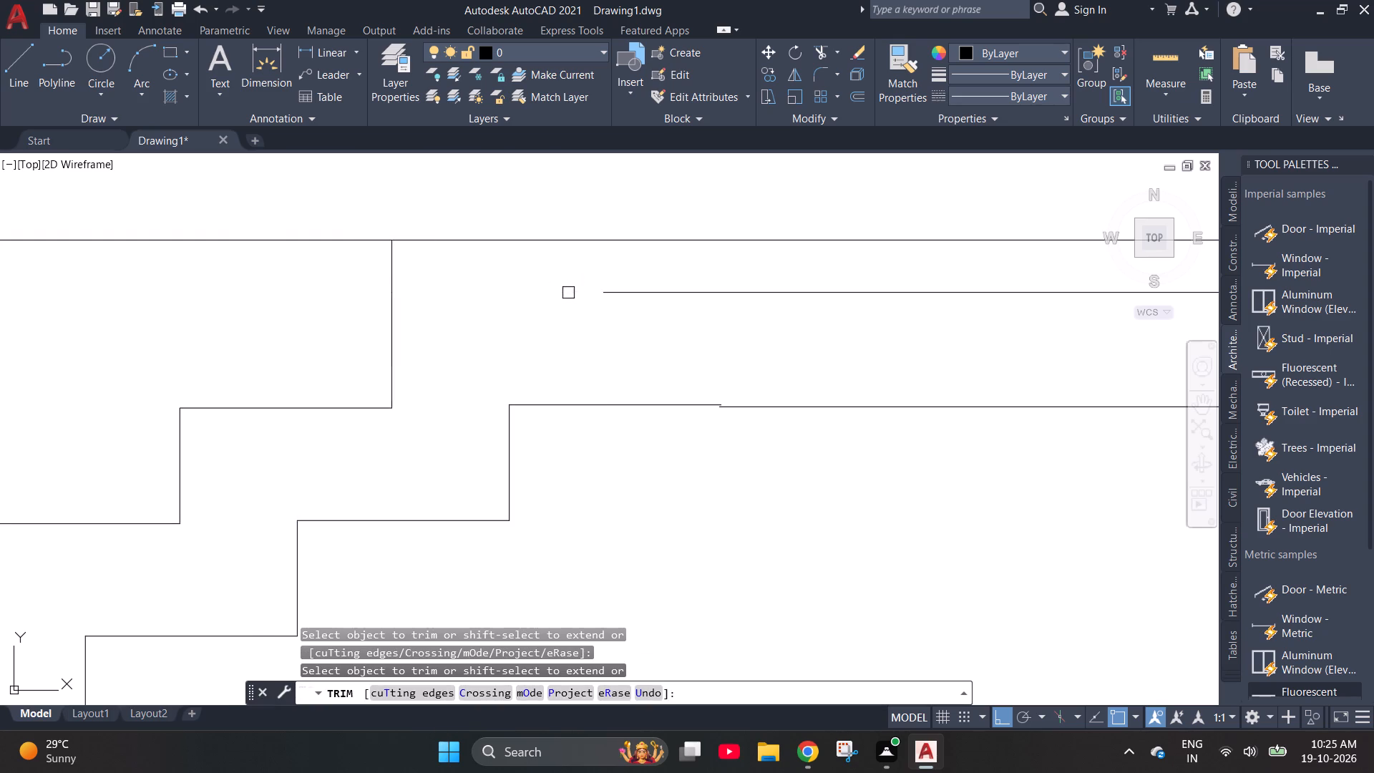
left_click(688, 288)
scroll(425, 336, "down", 2)
key("Escape")
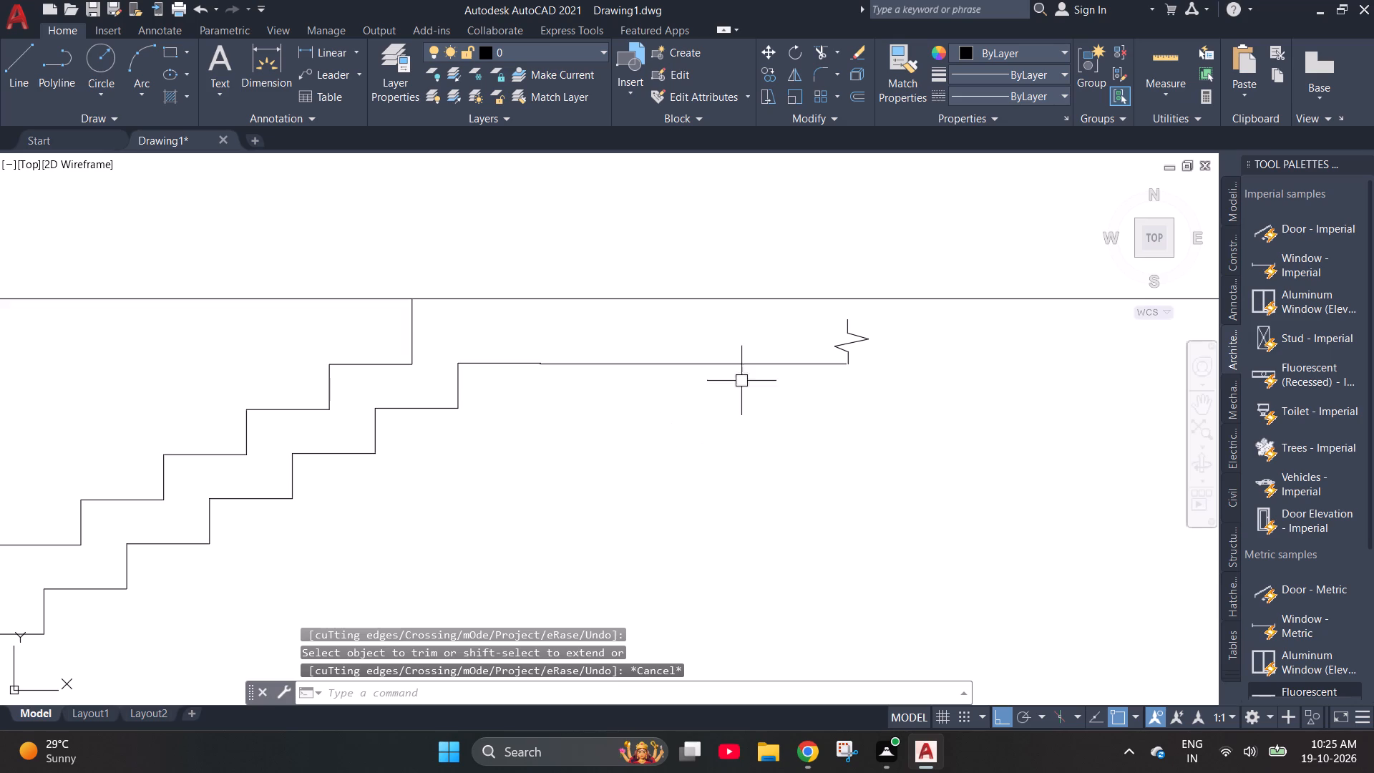
Extend the upper end of the slab's break line up to the 11' level line.
scroll(864, 331, "up", 1)
key("Escape")
key("e")
key("x")
key("space")
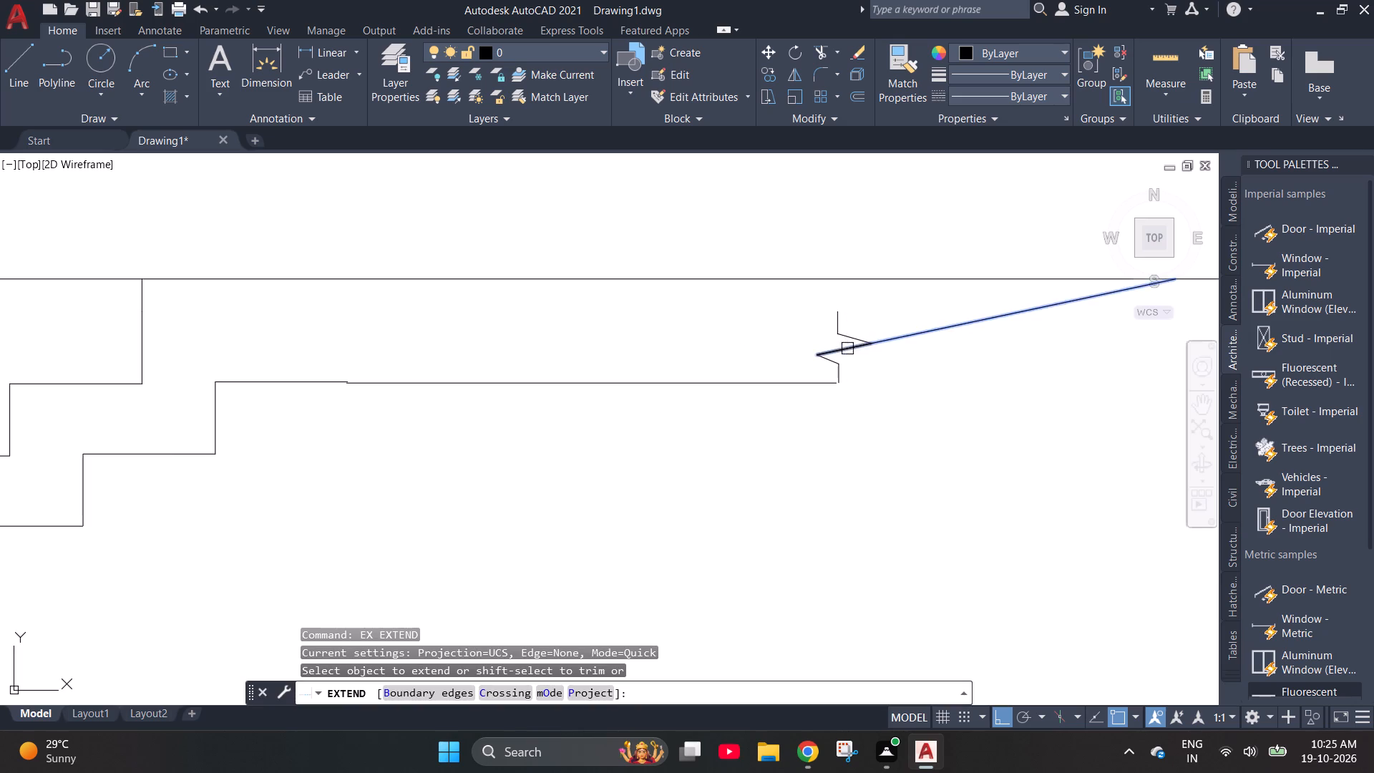
left_click(839, 317)
key("Escape")
scroll(877, 375, "down", 2)
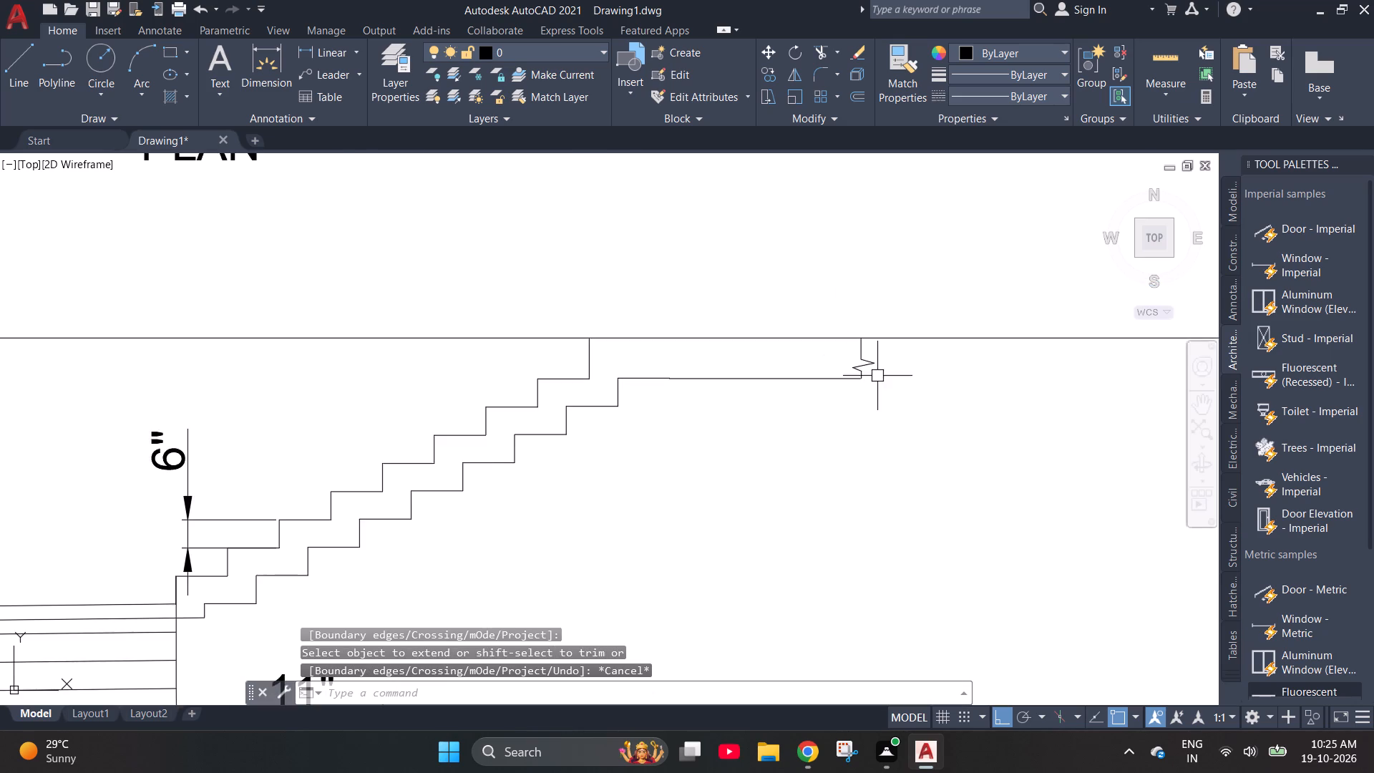
scroll(877, 376, "down", 1)
scroll(759, 376, "up", 2)
key("Escape")
key("Escape")
Trim the 11' level line on both sides of the upper slab, leaving only the slab's top edge.
scroll(645, 417, "up", 2)
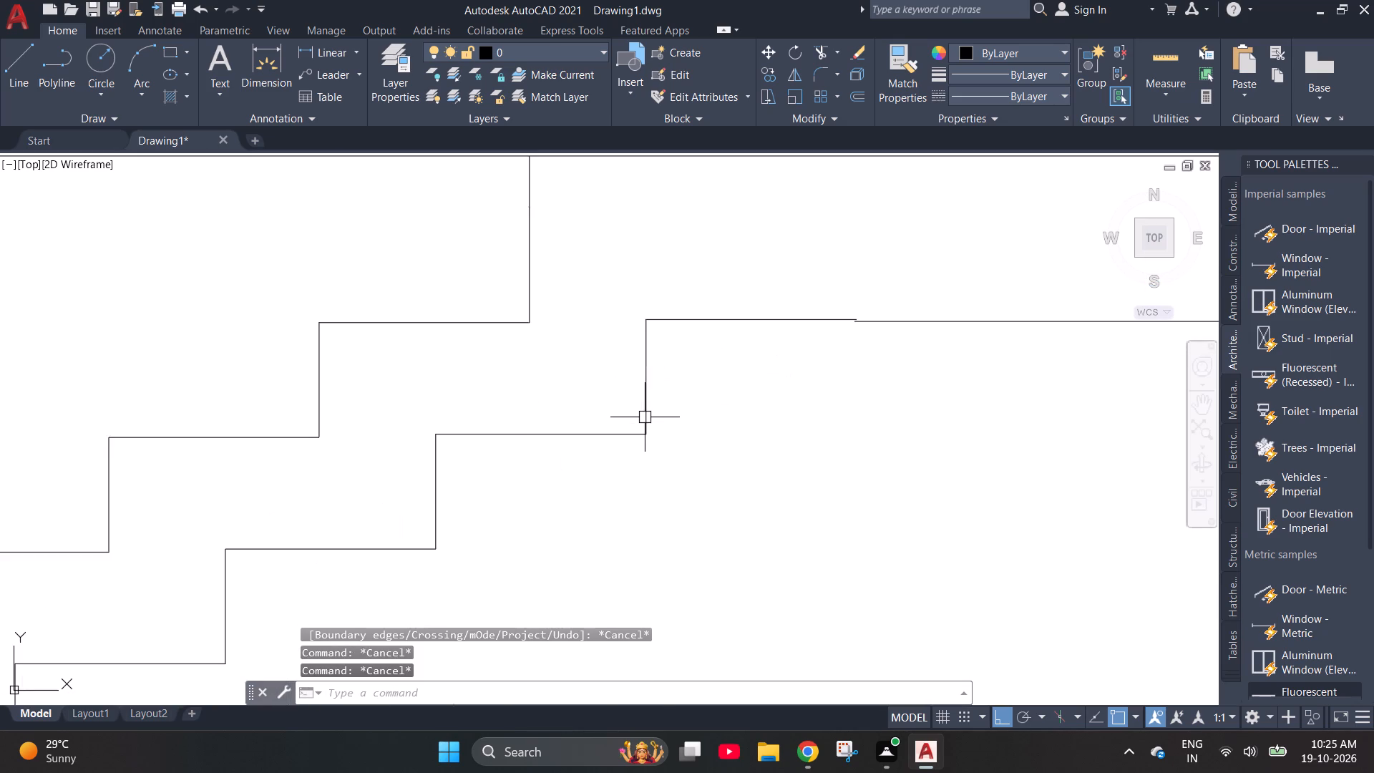
scroll(590, 525, "down", 2)
scroll(696, 535, "down", 3)
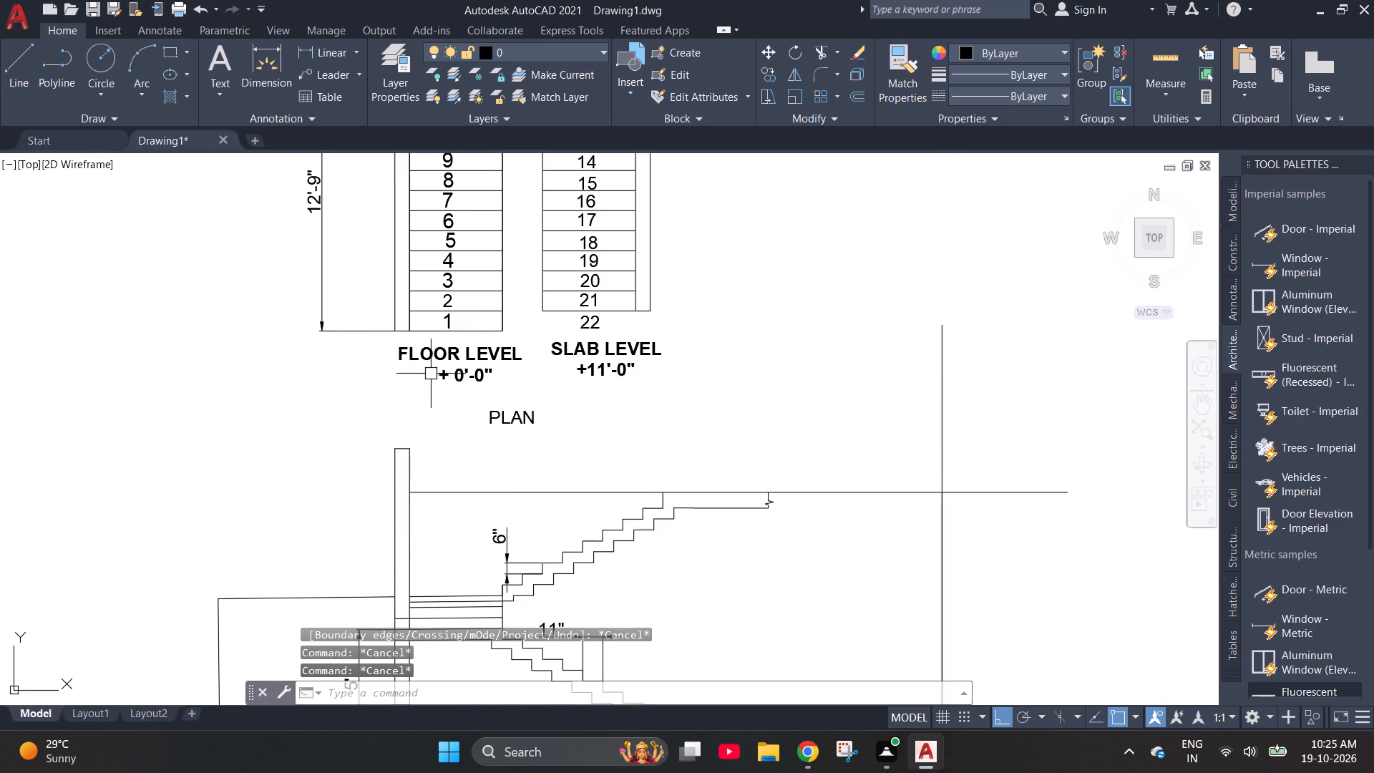
scroll(419, 371, "down", 1)
type("TR")
key("space")
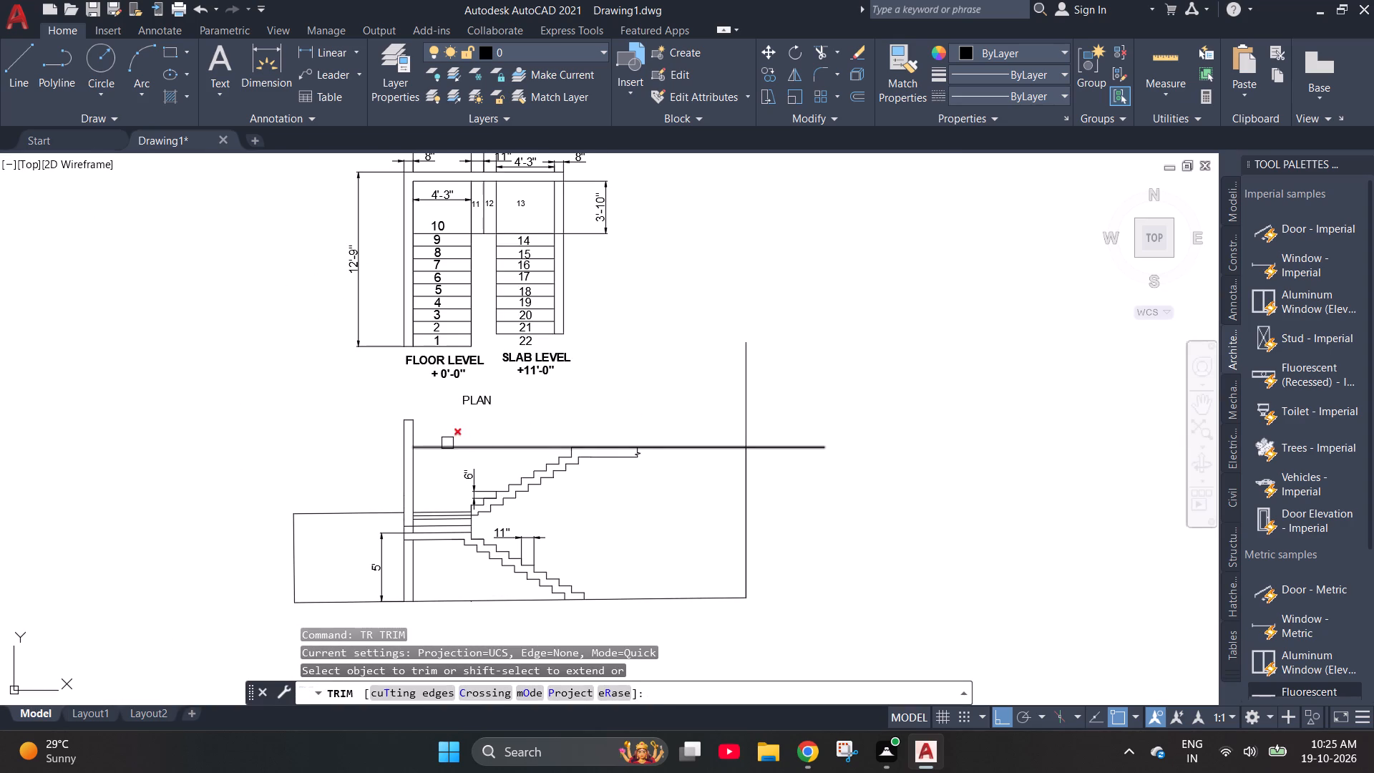
left_click(446, 444)
left_click(679, 450)
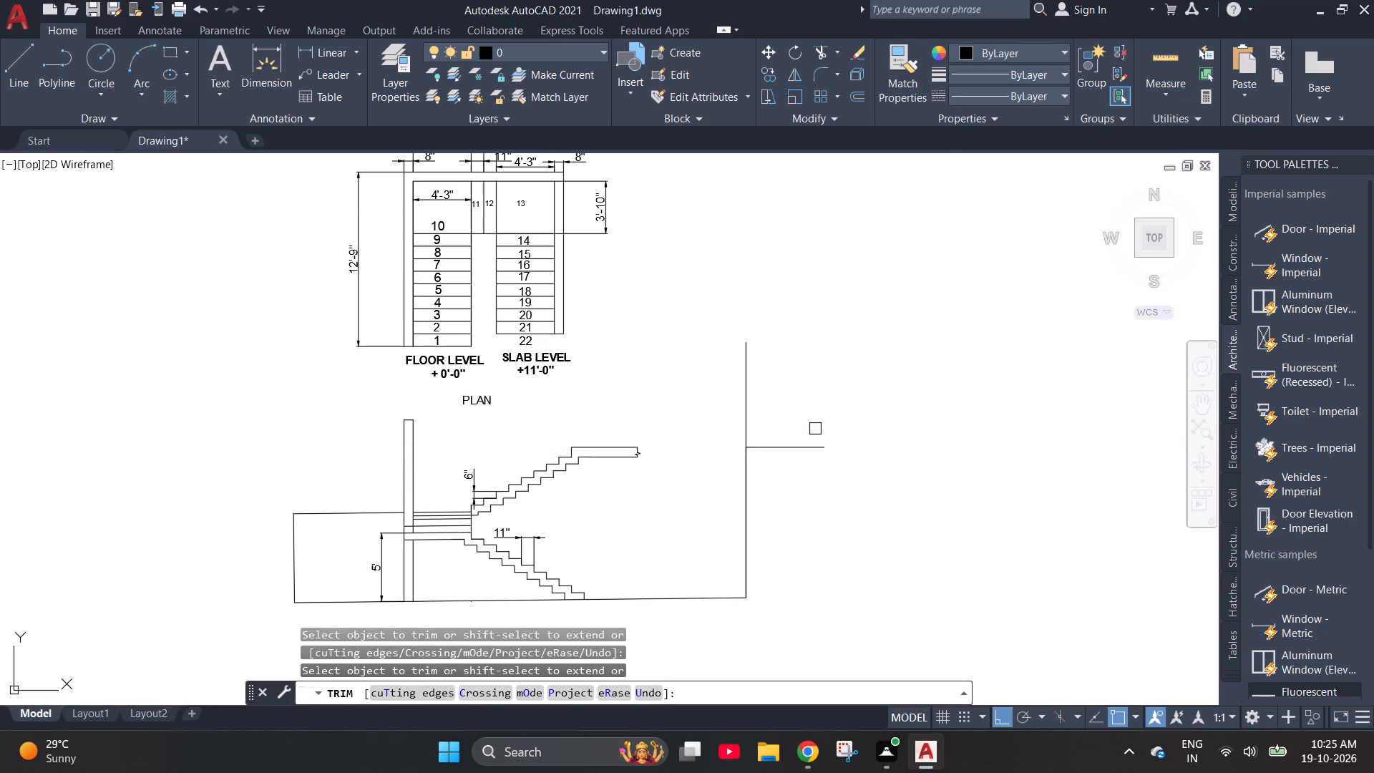
left_click(758, 445)
Remove the vertical construction lines standing at the ground line's right end.
left_click(741, 430)
left_click(739, 492)
left_click(744, 504)
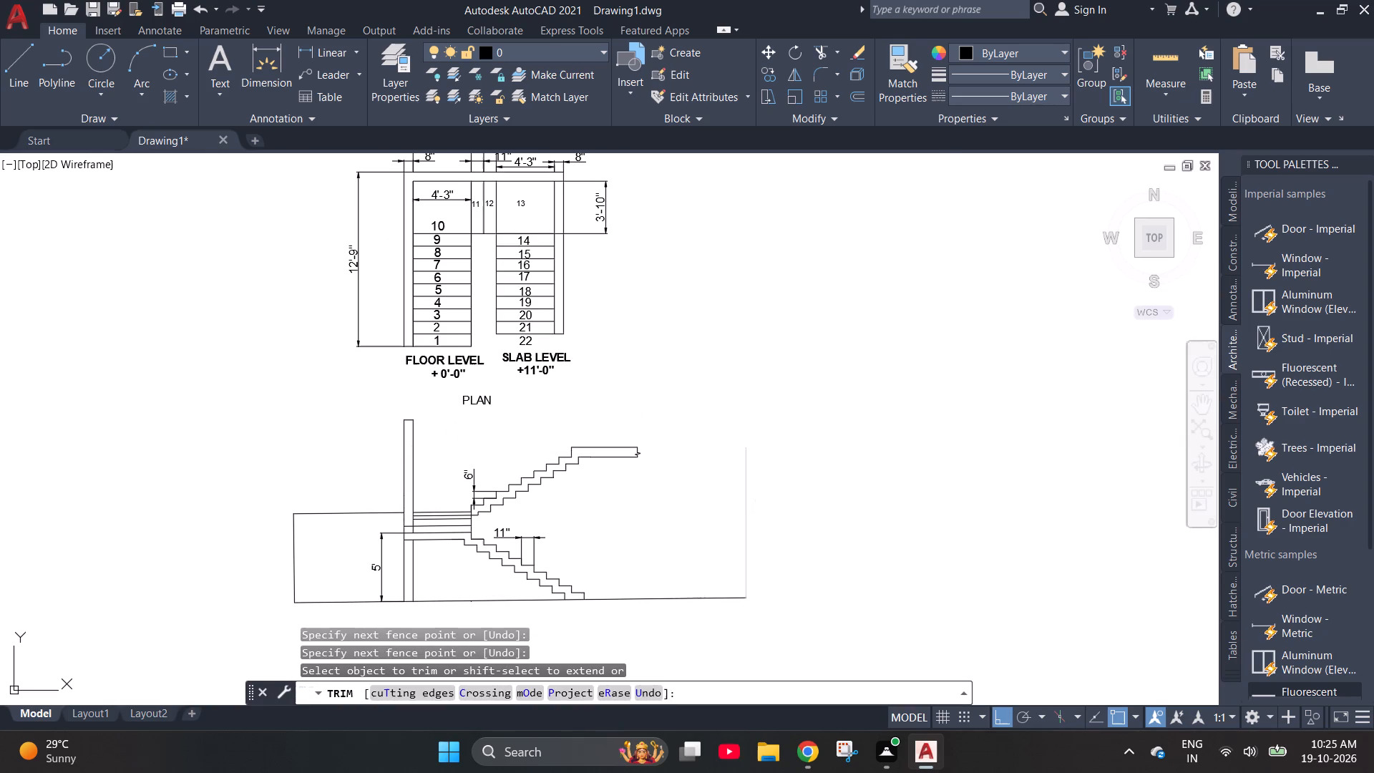
left_click(749, 516)
key("Escape")
key("Escape")
Dimension the vertical height from the upper slab's top edge to the ground line, placing it just right of the break line.
key("d")
key("Escape")
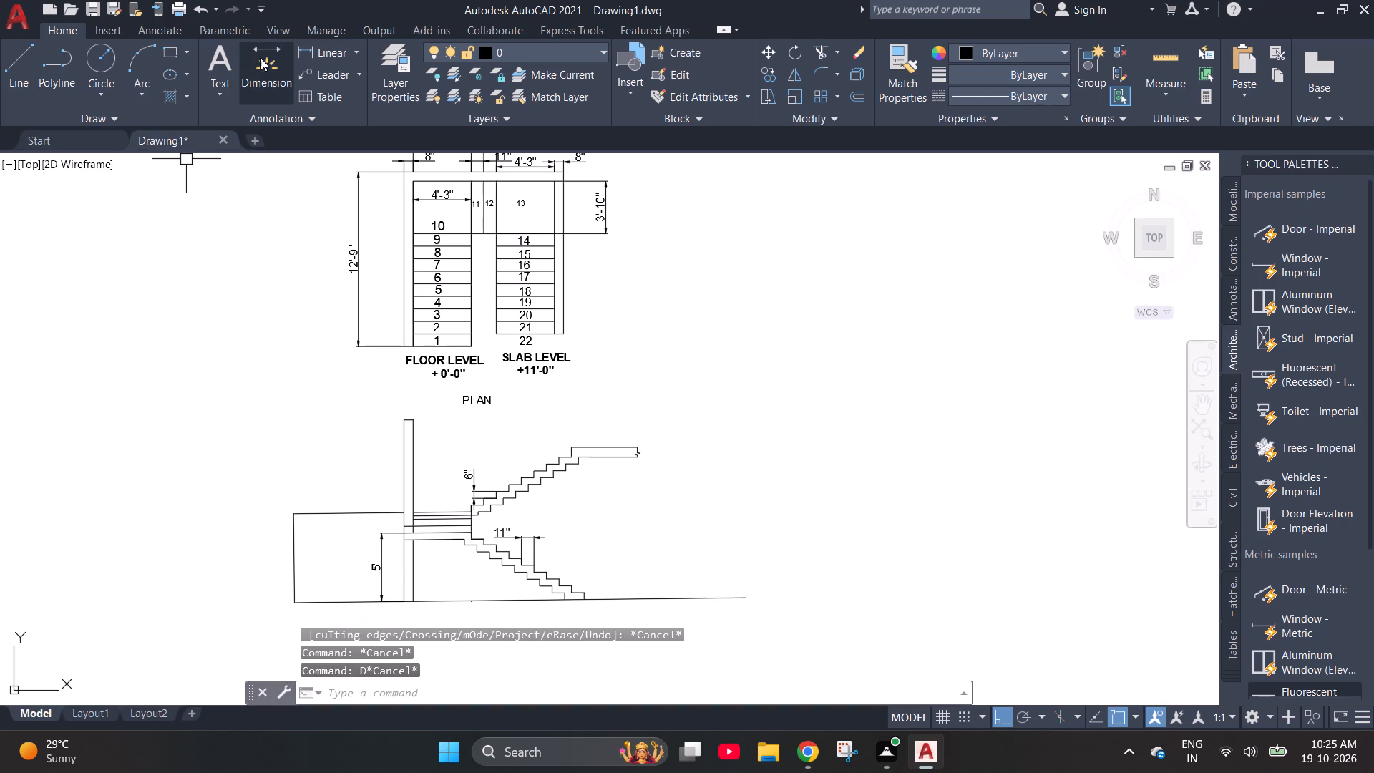
left_click(264, 61)
scroll(624, 482, "up", 3)
left_click(677, 353)
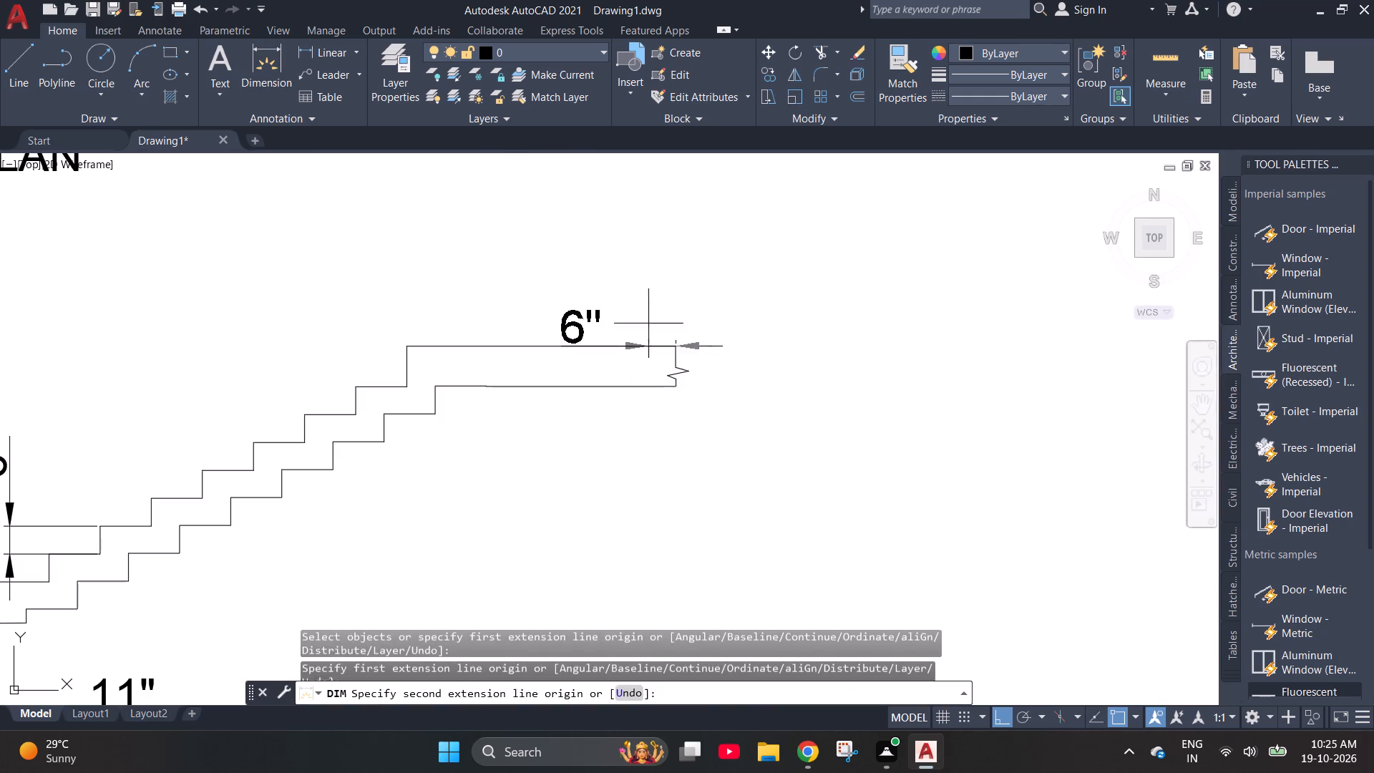
scroll(611, 293, "down", 3)
scroll(629, 456, "up", 4)
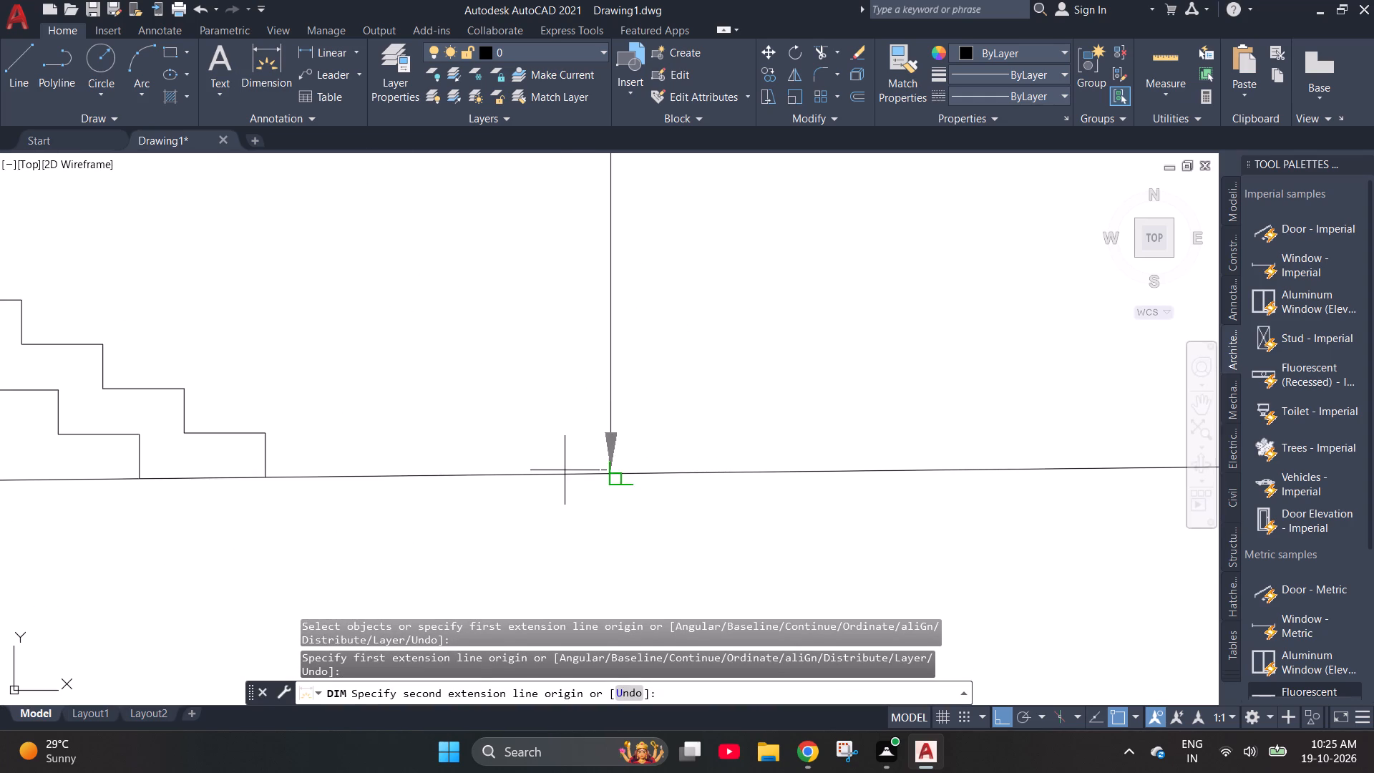
scroll(640, 497, "down", 1)
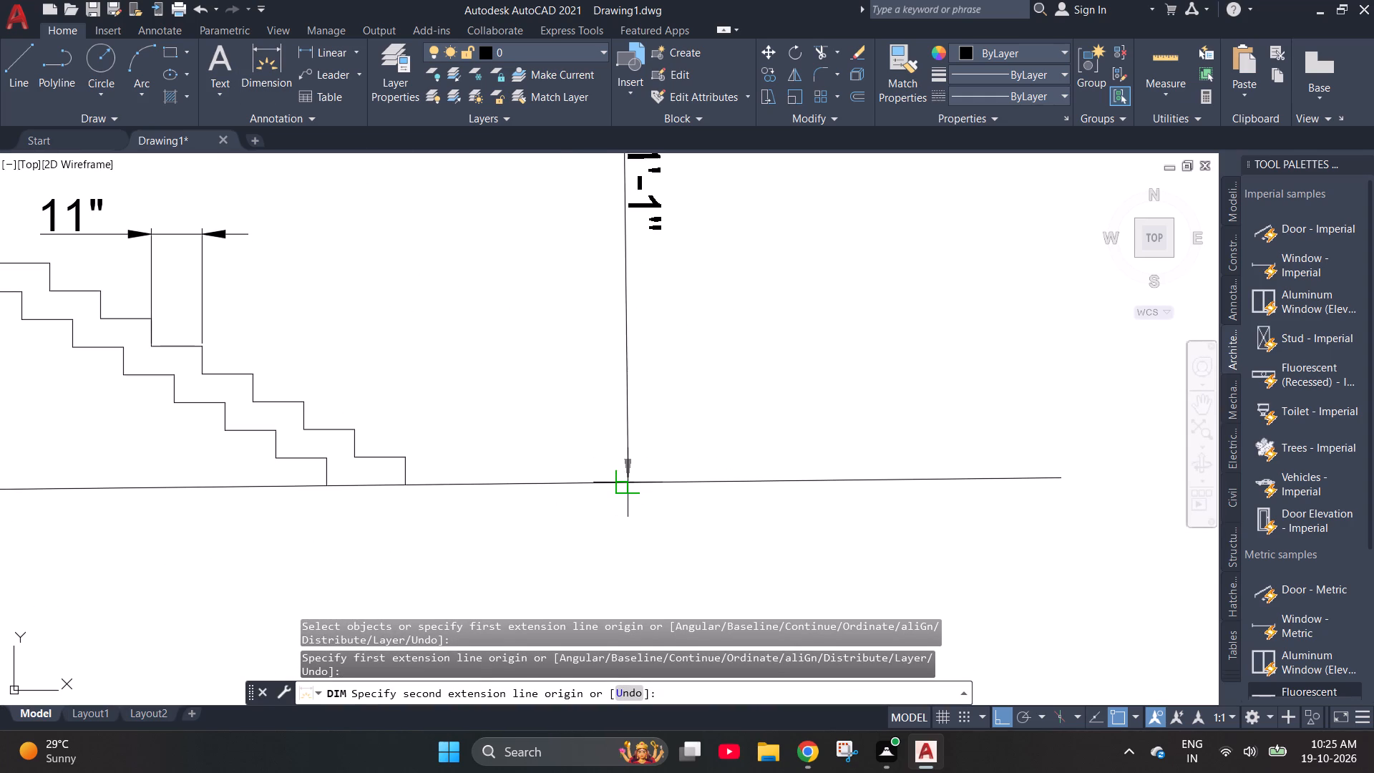
scroll(631, 480, "up", 2)
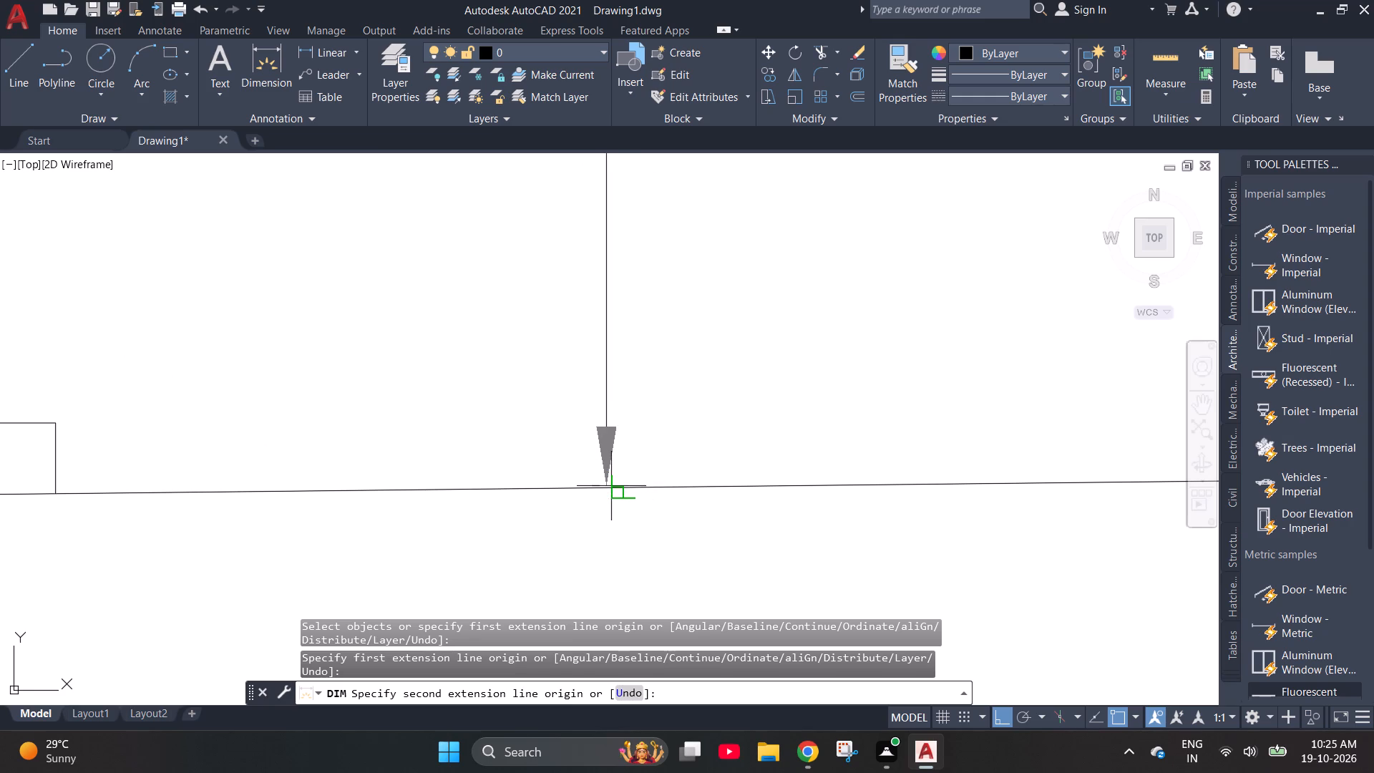
left_click(615, 483)
scroll(618, 494, "down", 4)
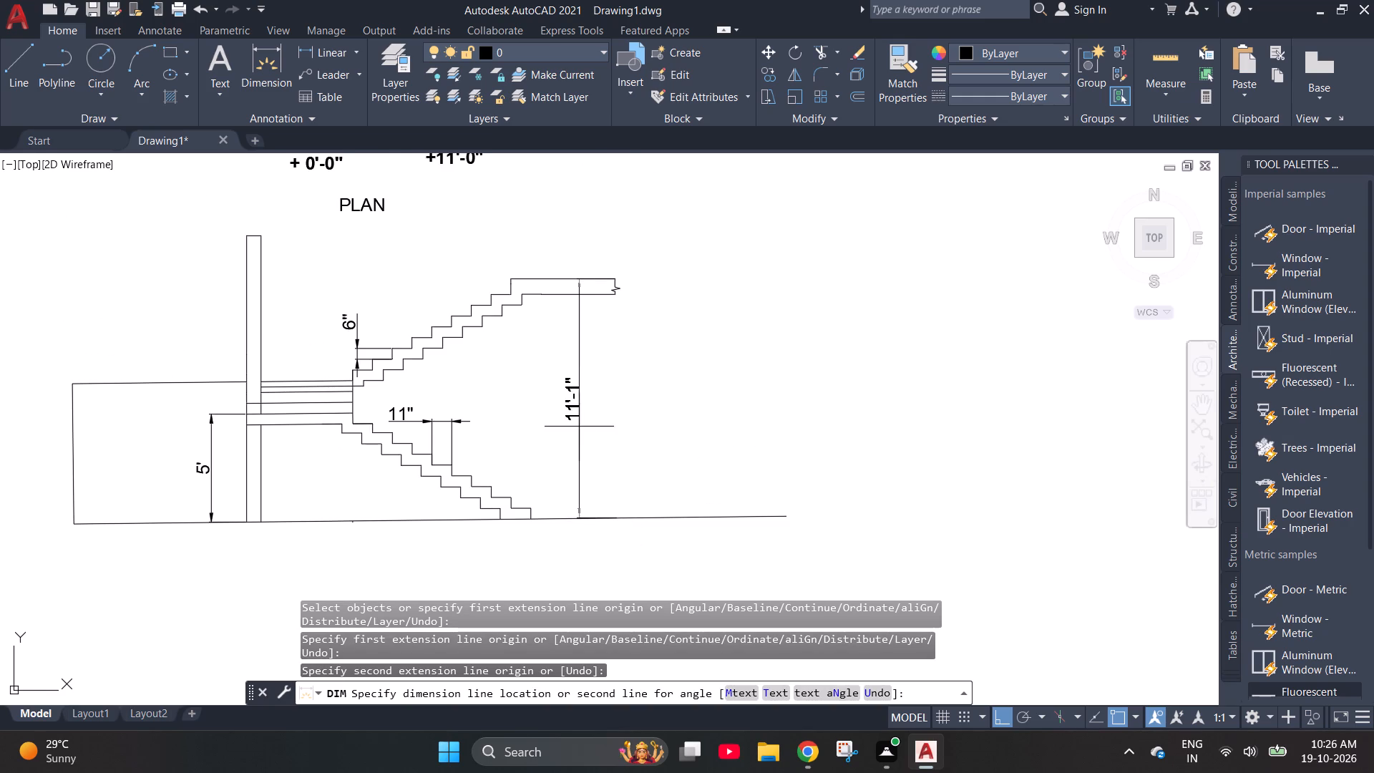
left_click(650, 438)
key("Escape")
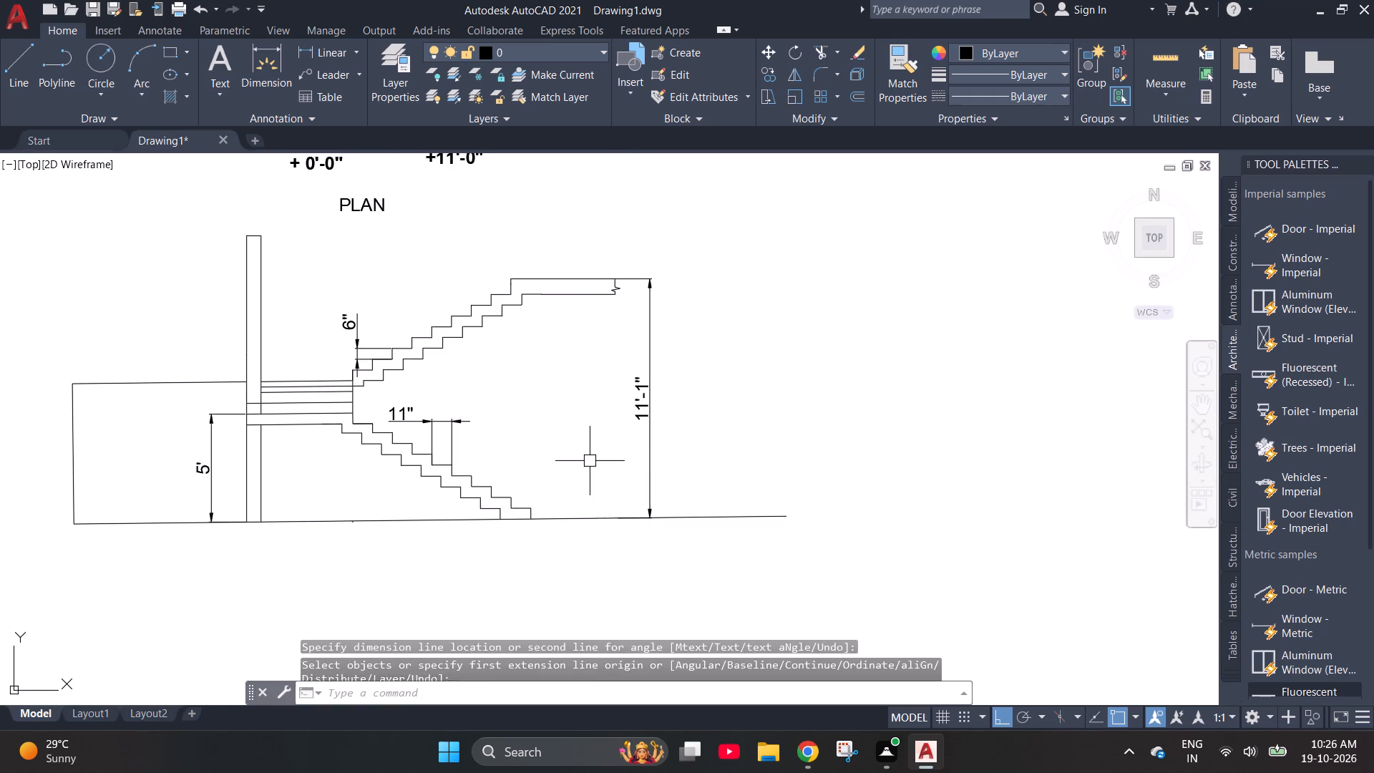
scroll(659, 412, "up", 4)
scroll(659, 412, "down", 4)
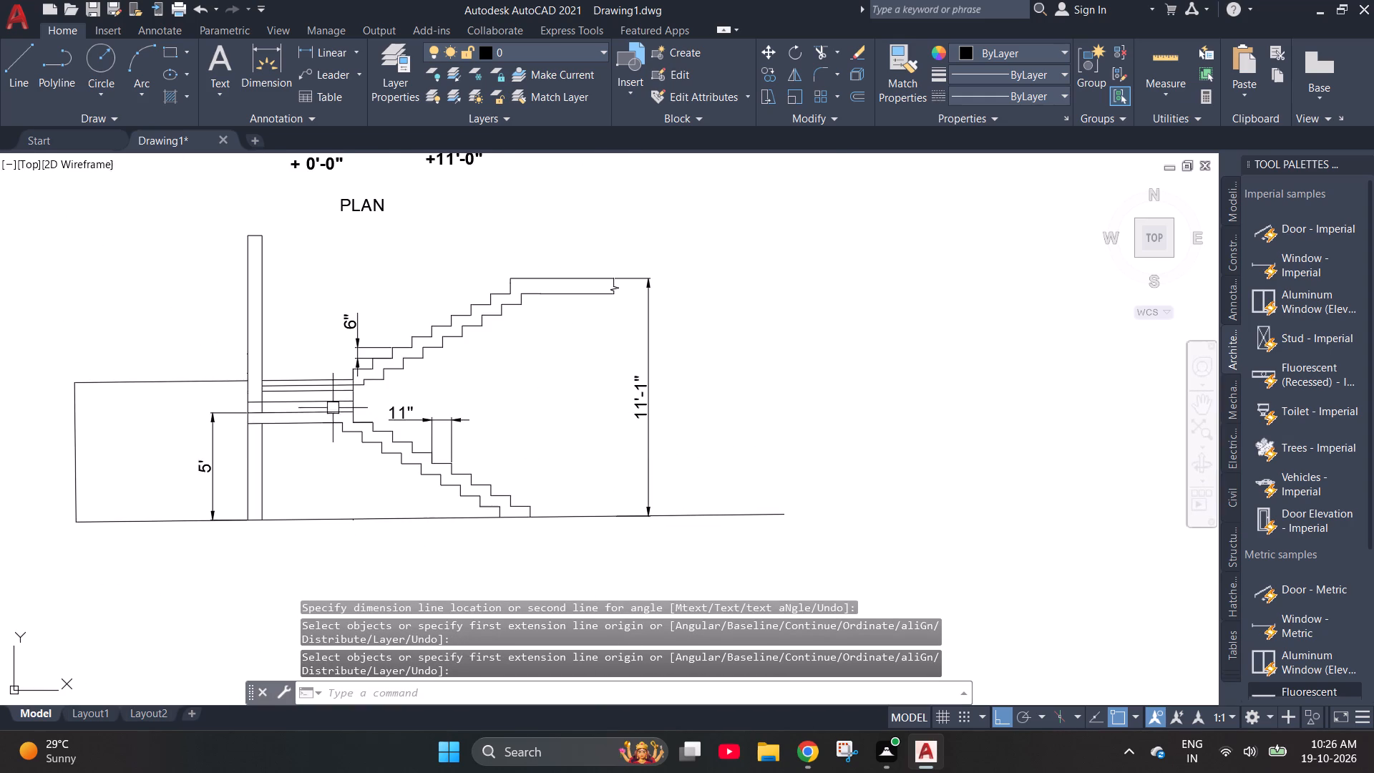
Dimension the vertical height of the line closing the section's left end, placing it just left of the 5' dimension.
scroll(535, 441, "down", 1)
scroll(542, 391, "up", 3)
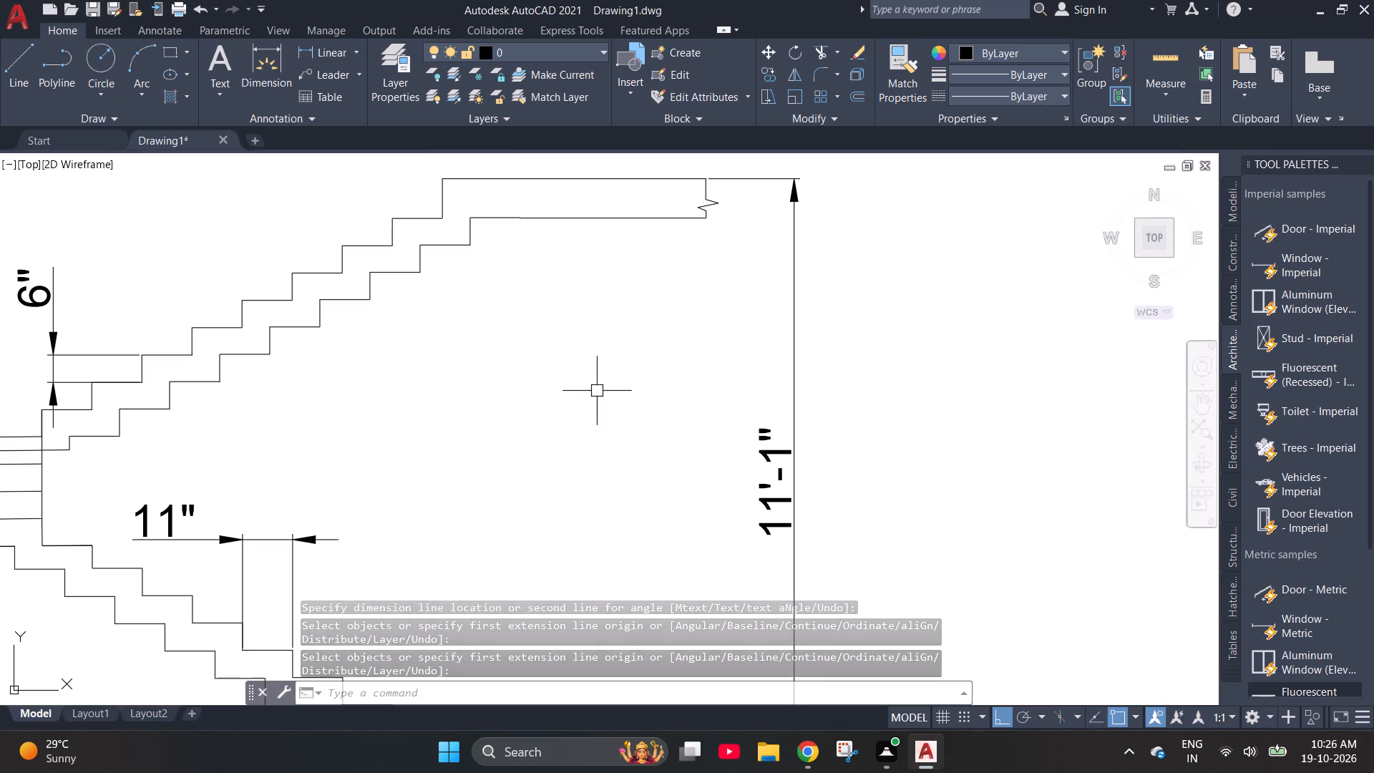
scroll(616, 407, "down", 3)
scroll(434, 437, "up", 2)
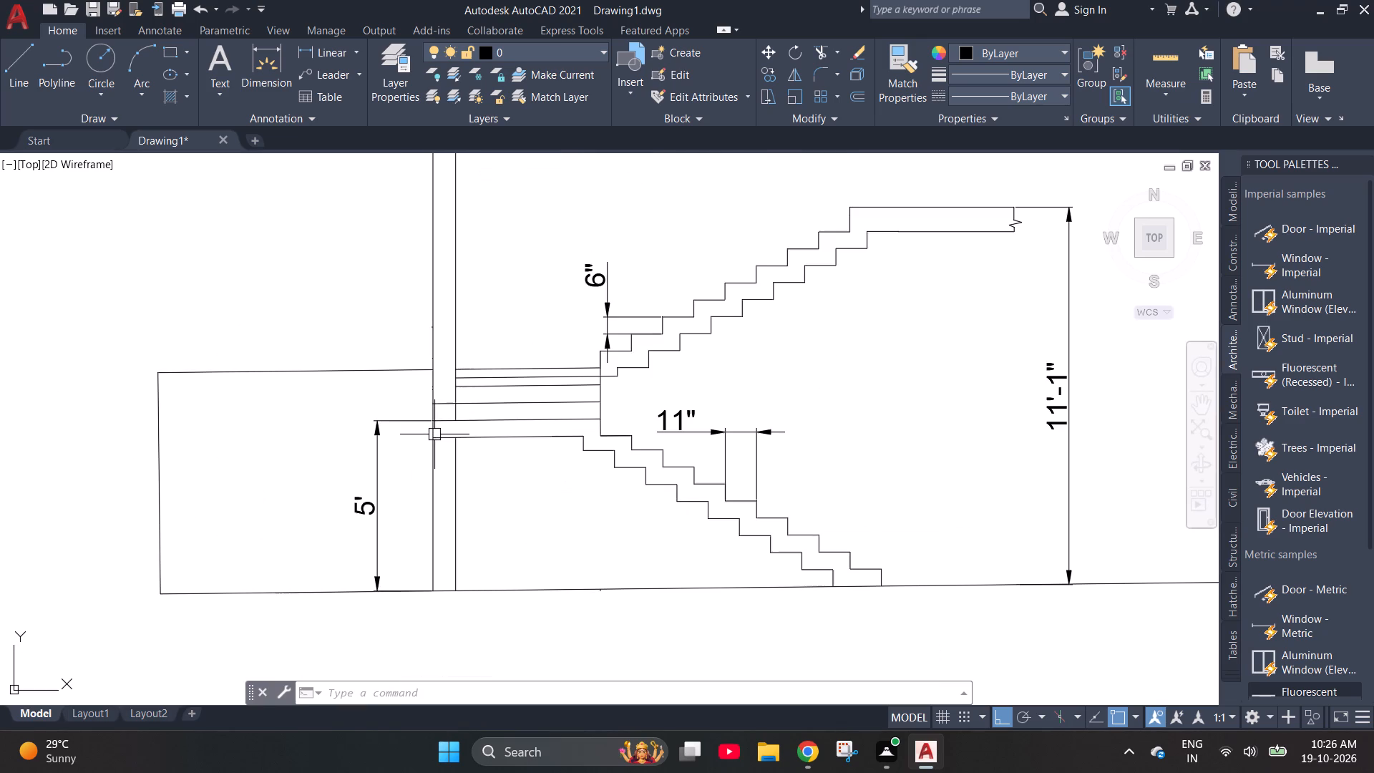
scroll(480, 431, "down", 1)
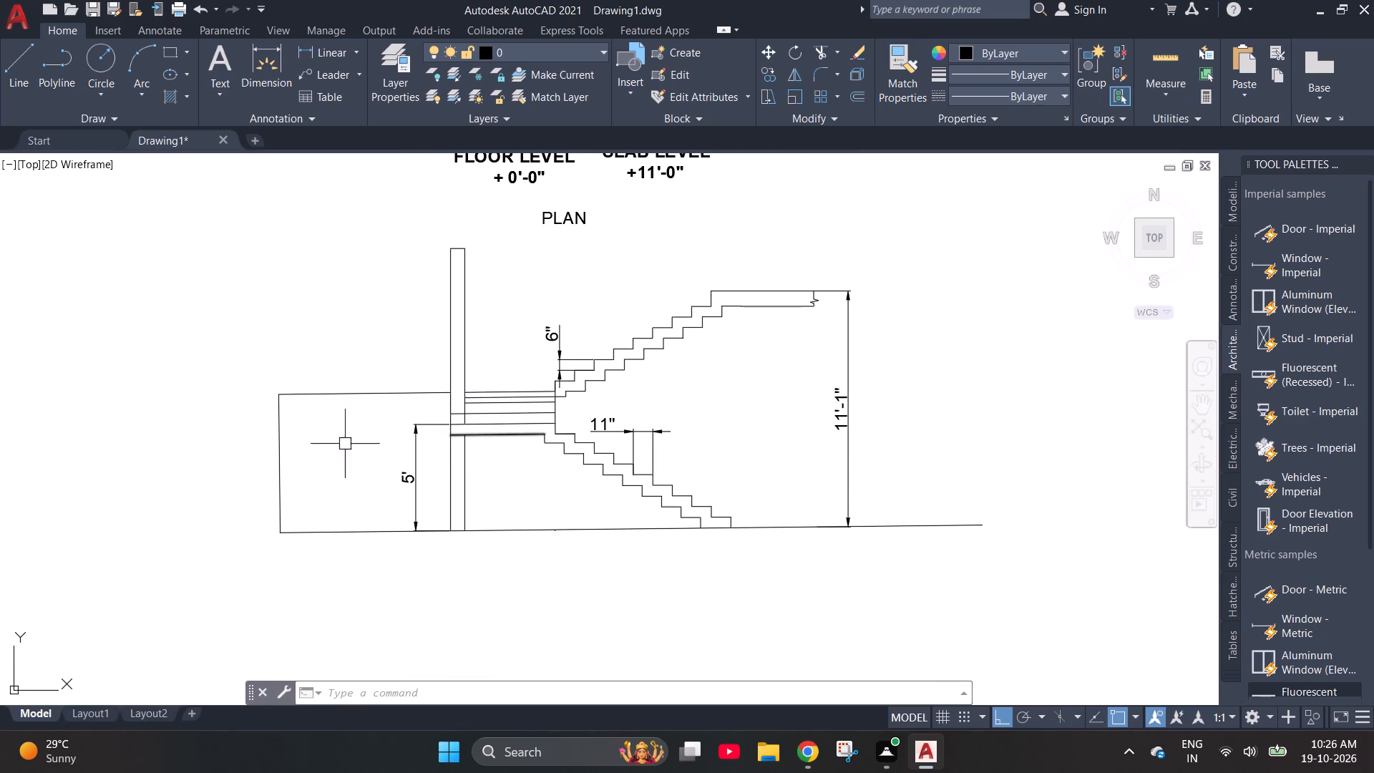
key("space")
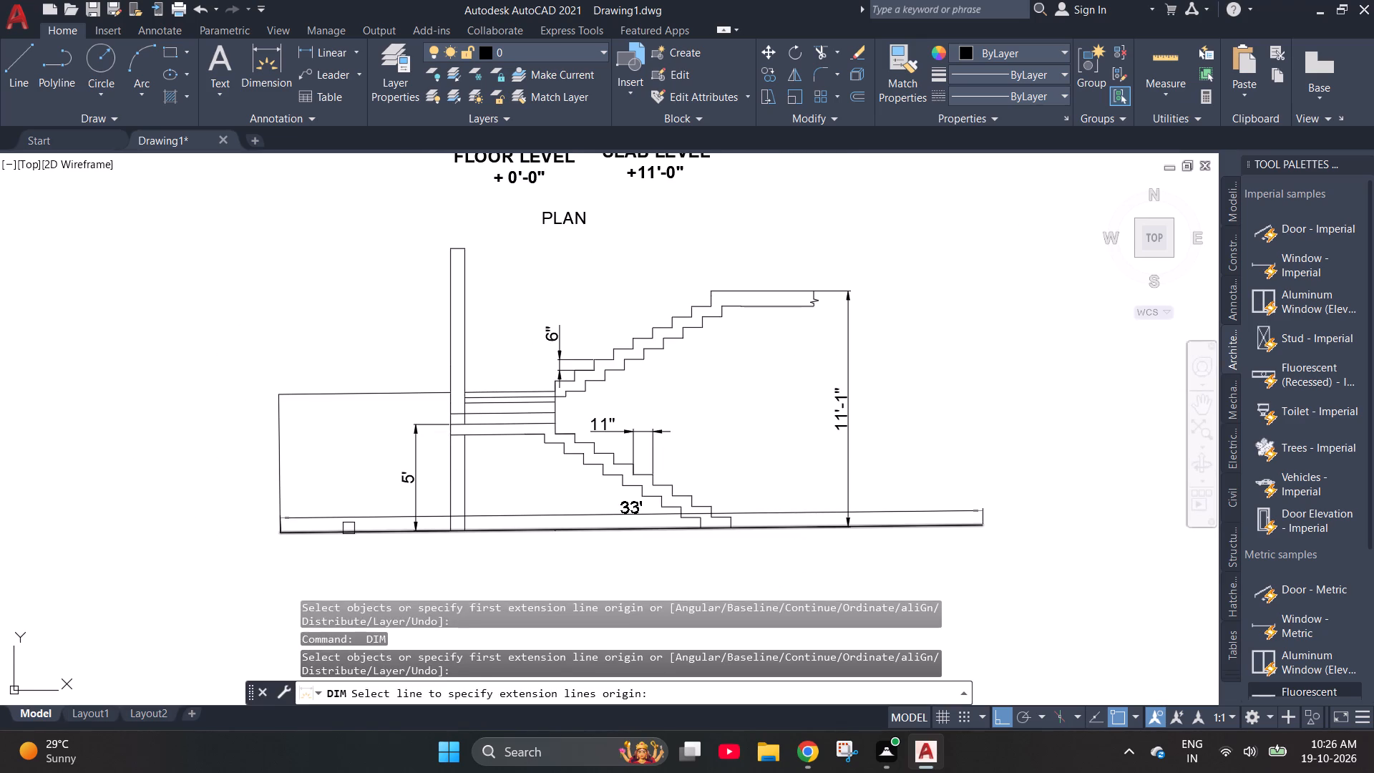
key("Escape")
left_click(258, 67)
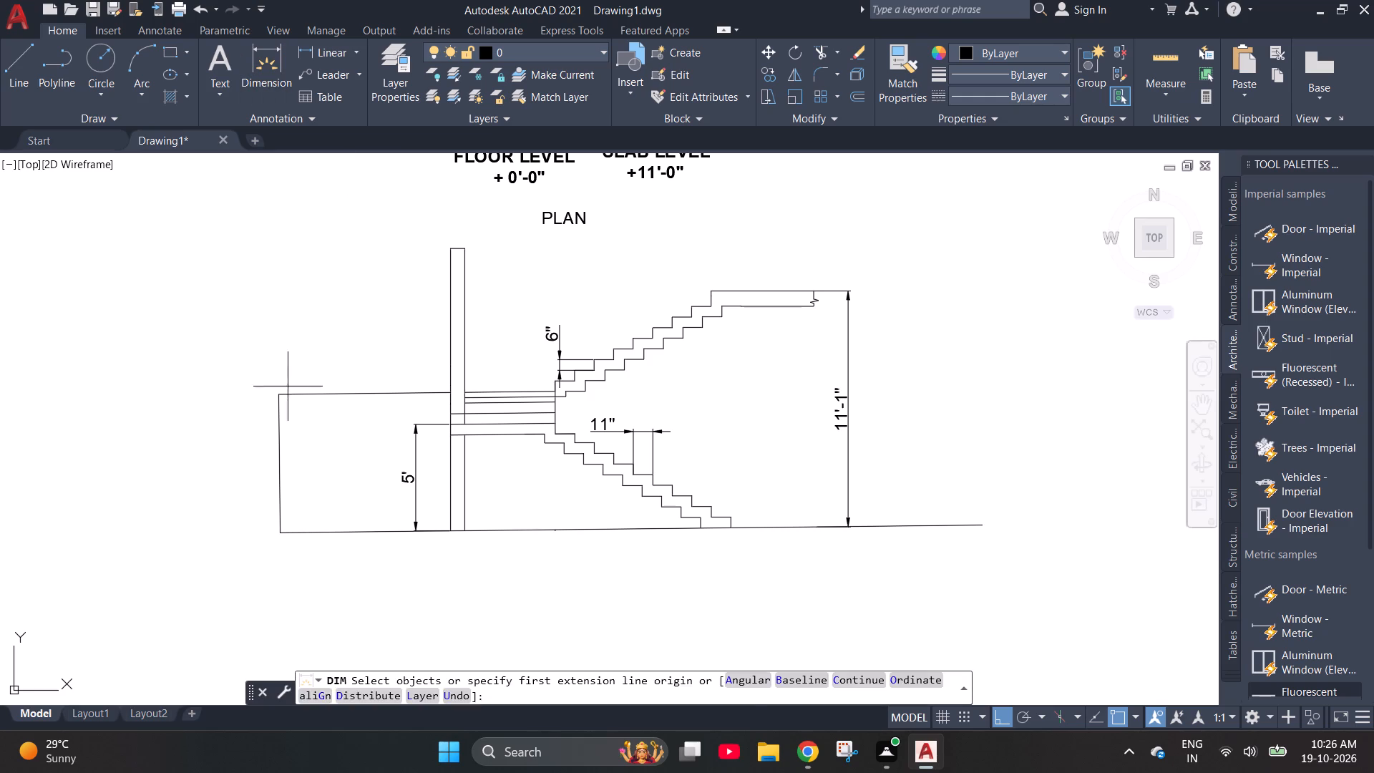
left_click(278, 398)
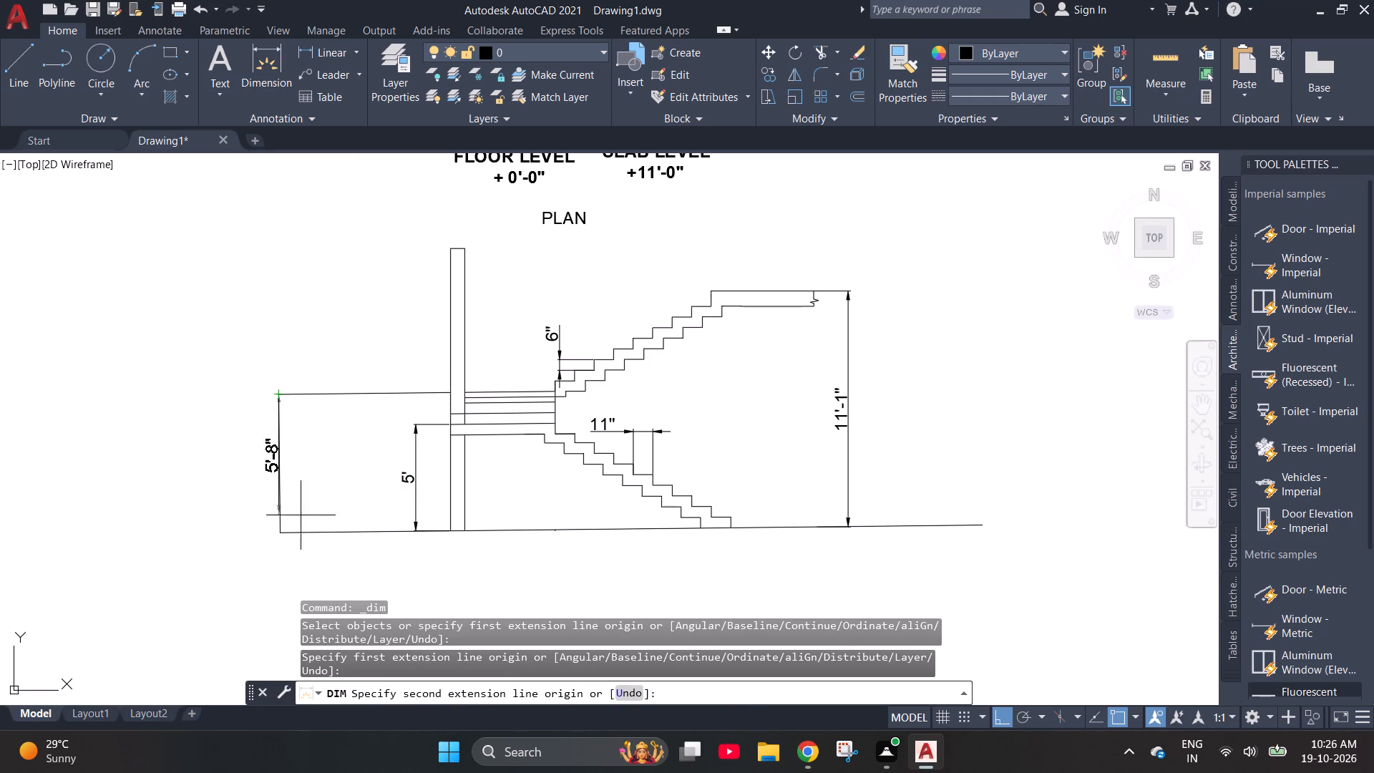
left_click(284, 529)
left_click(370, 517)
key("Escape")
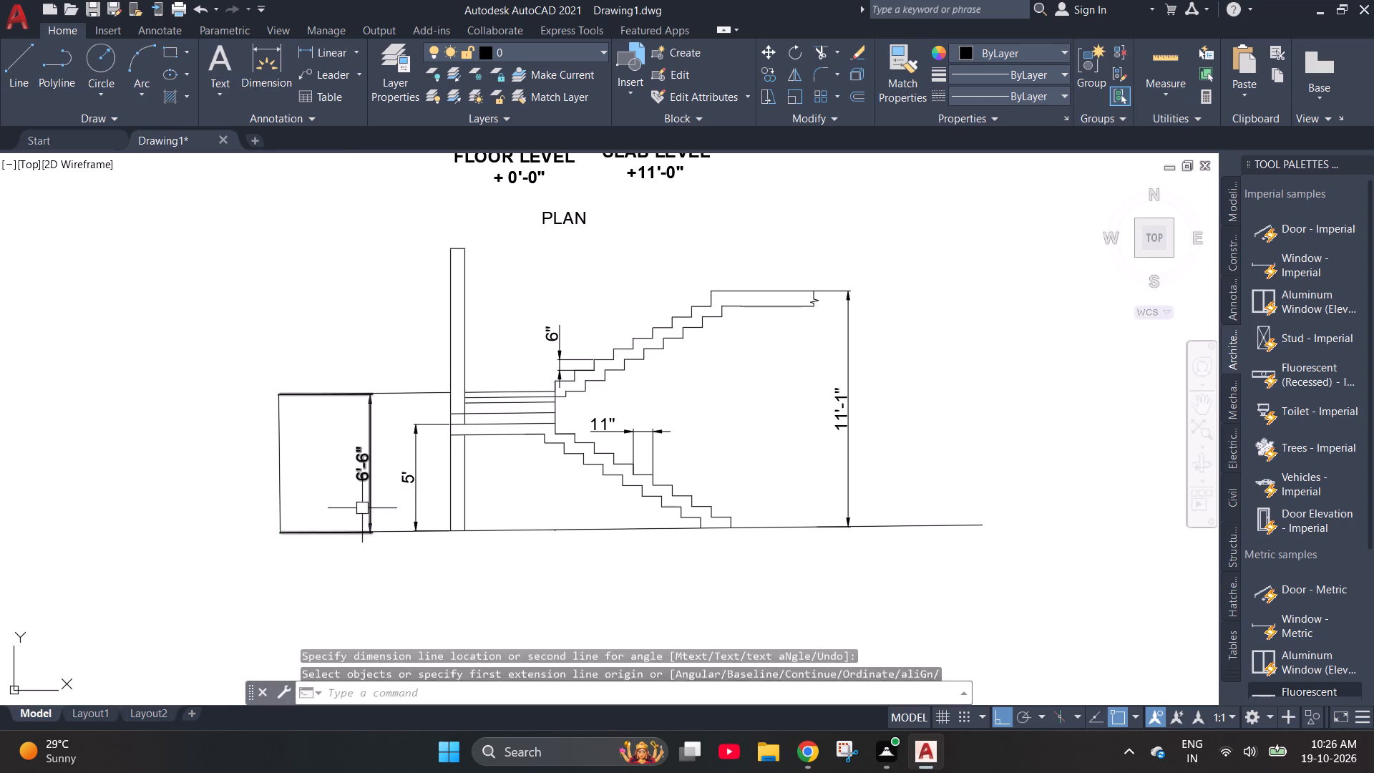
Trim away the vertical line closing the left end between the upper horizontal line and the ground line.
type("TR")
key("space")
left_click(275, 462)
key("Escape")
key("Escape")
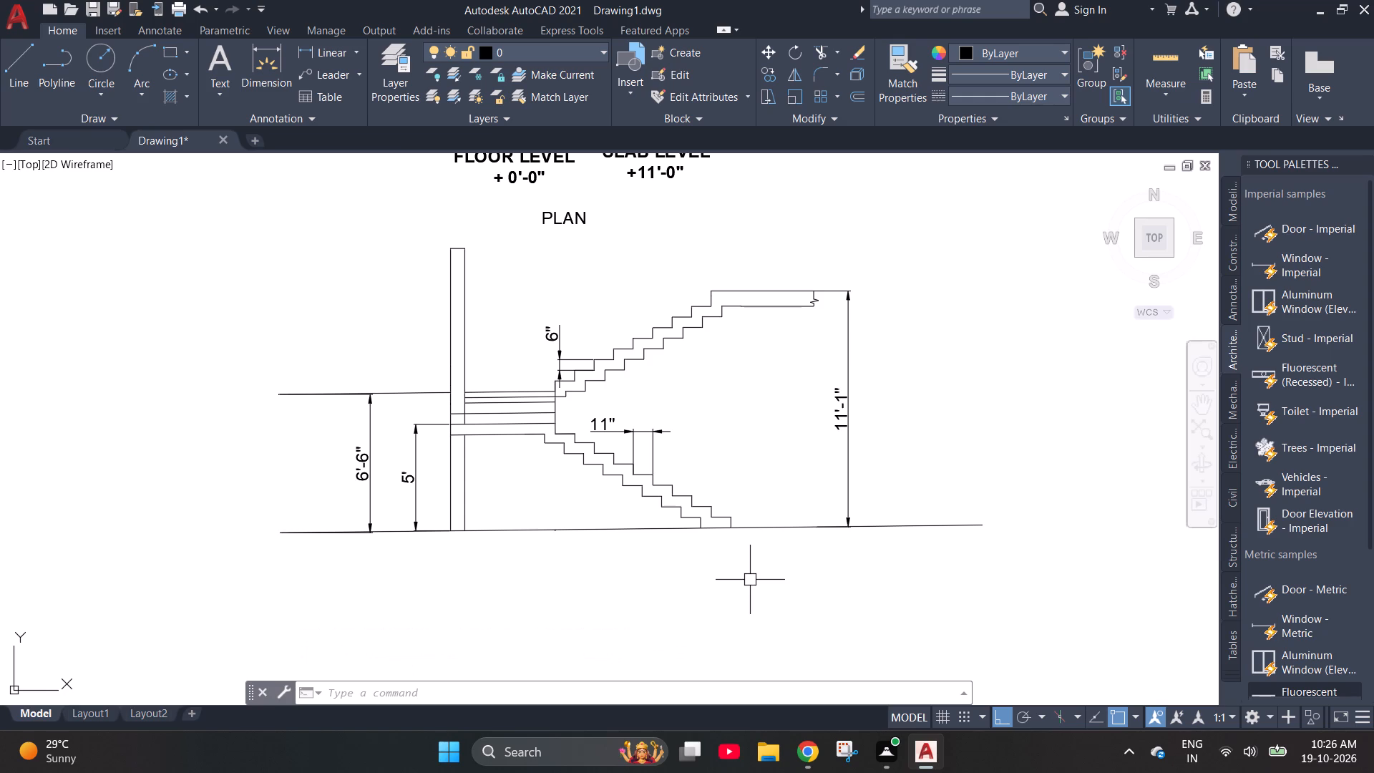
Trim the line segment crossing the wall above the landing and the extra line just beneath the topmost line between wall and flights.
scroll(453, 455, "up", 5)
scroll(454, 451, "down", 2)
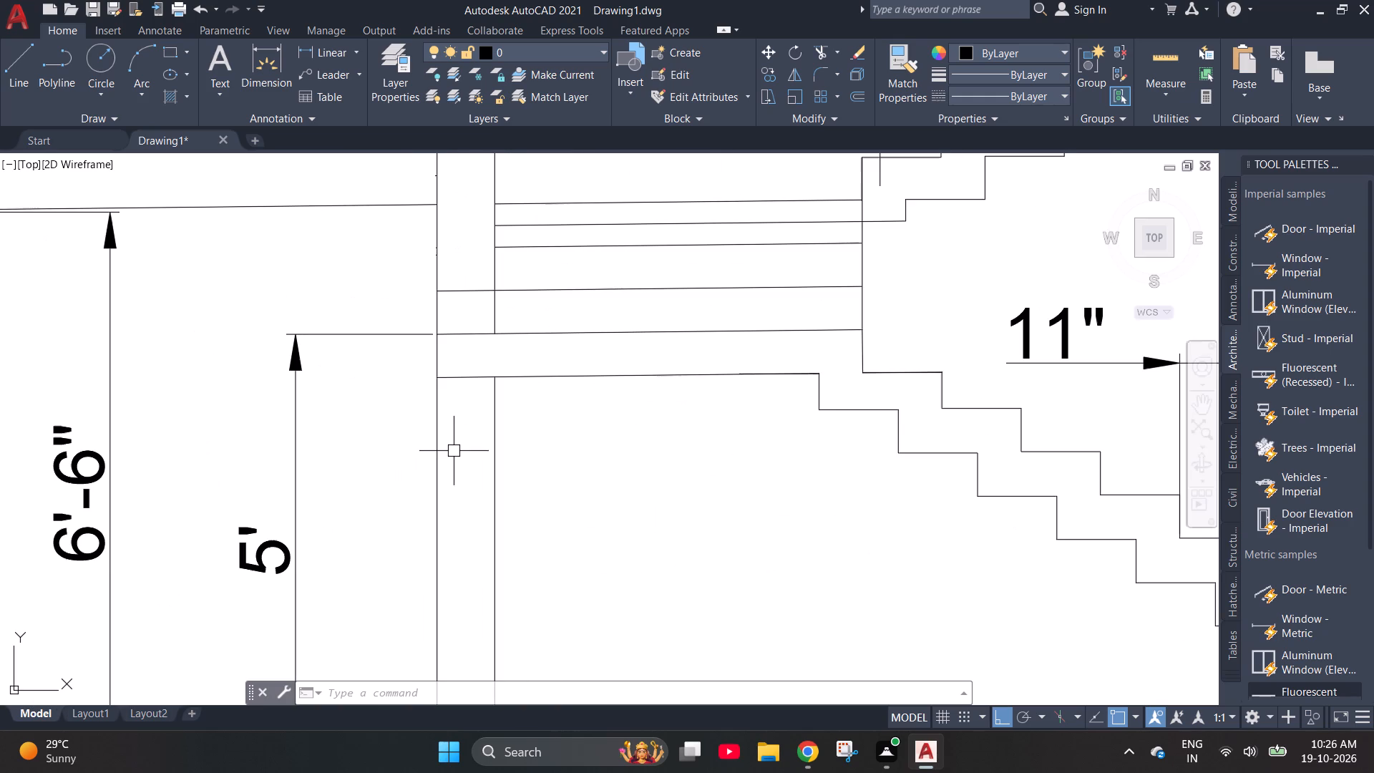
key("Escape")
type("`TR")
key("space")
left_click(467, 293)
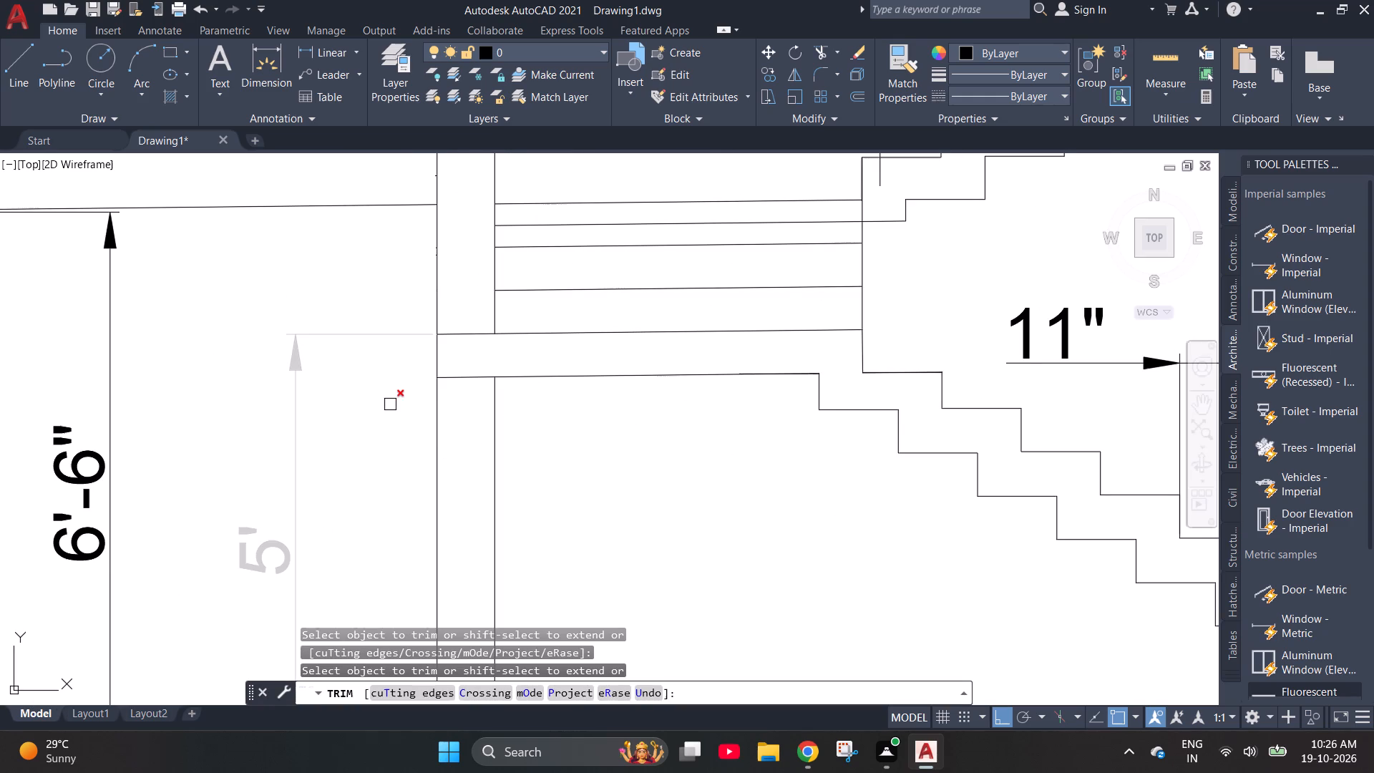
scroll(619, 372, "down", 1)
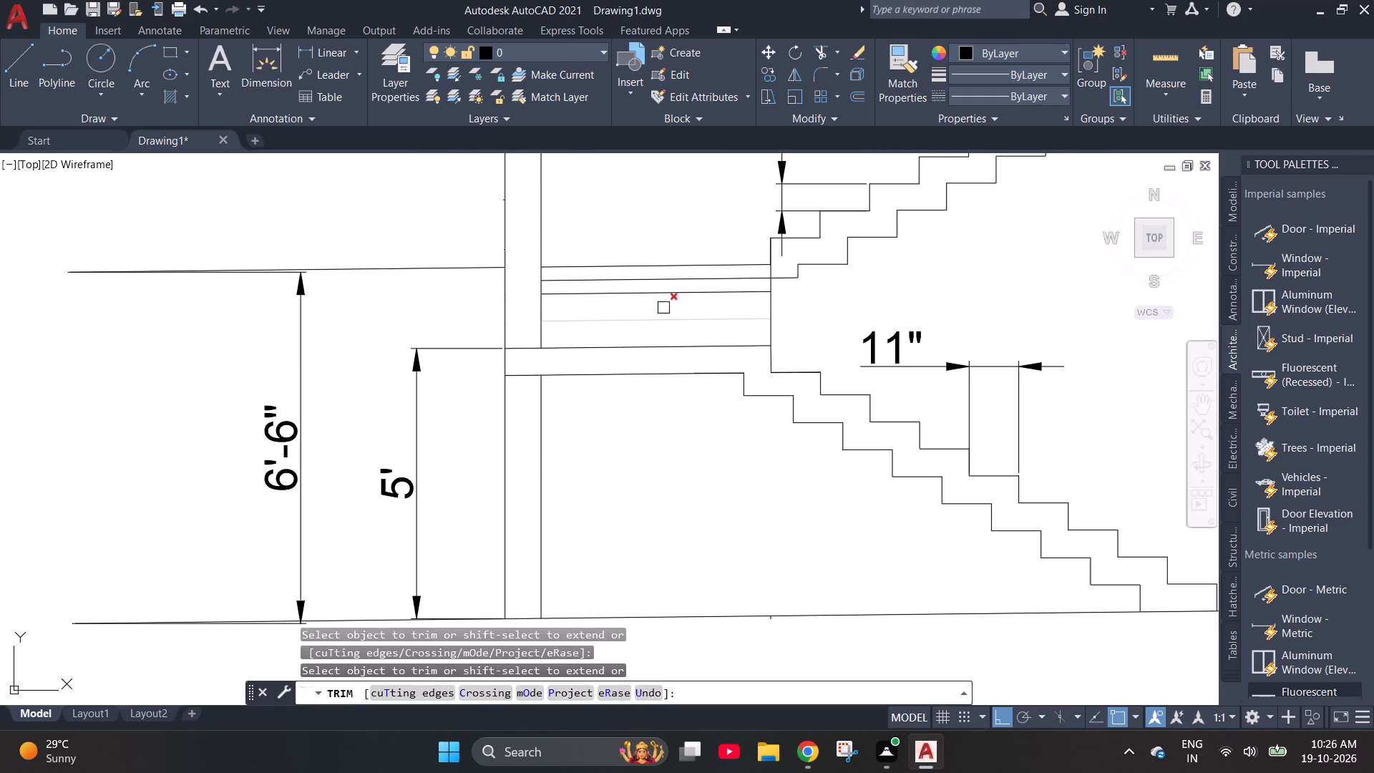
scroll(672, 283, "up", 2)
left_click(698, 272)
scroll(523, 347, "down", 1)
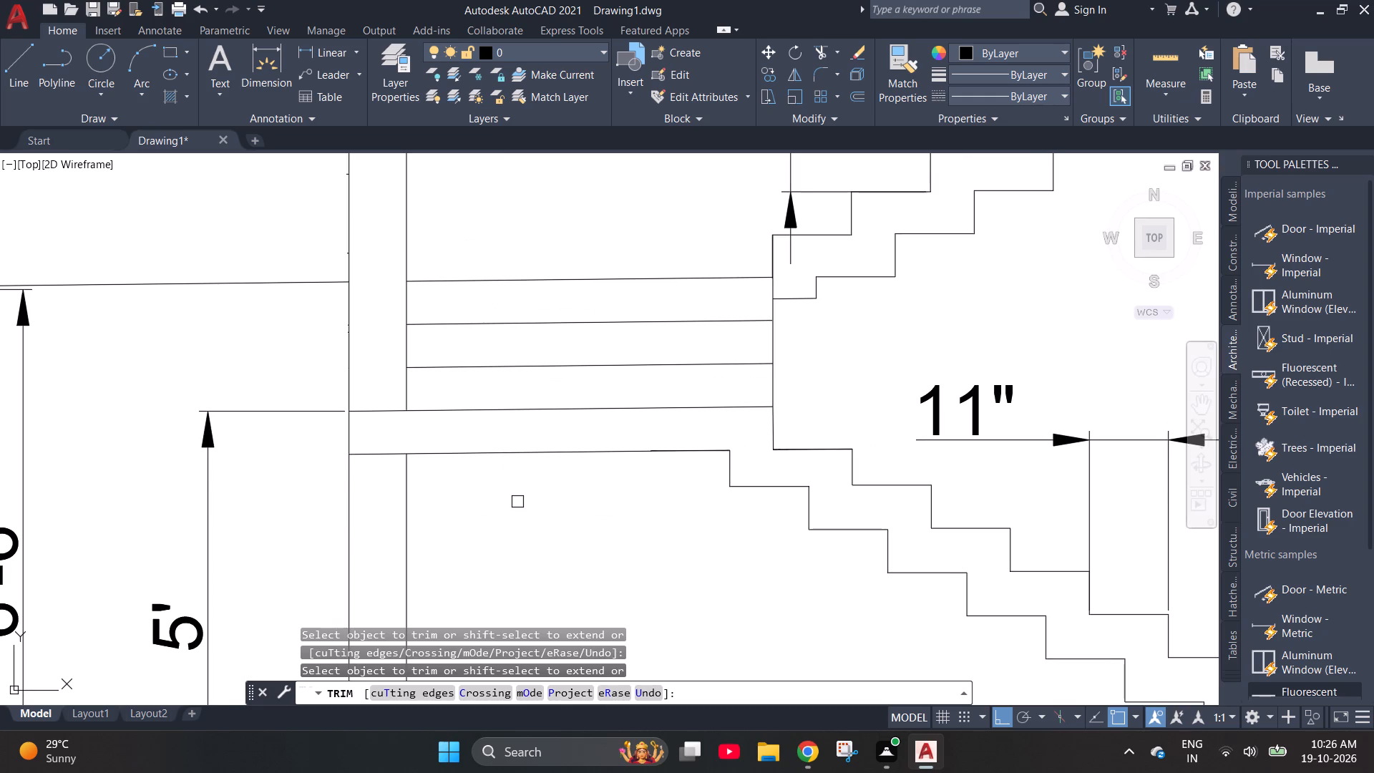
key("Escape")
key("Escape")
scroll(517, 502, "down", 2)
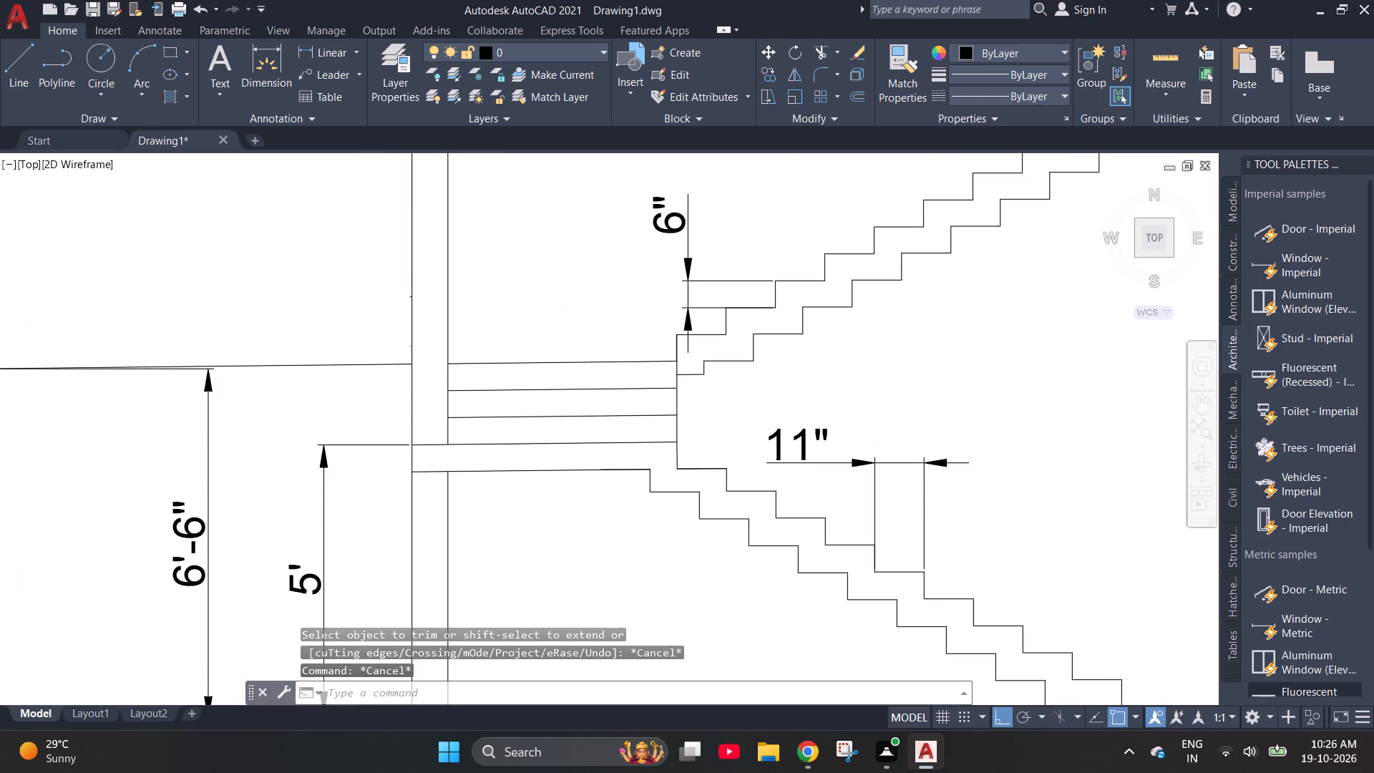
scroll(539, 487, "down", 1)
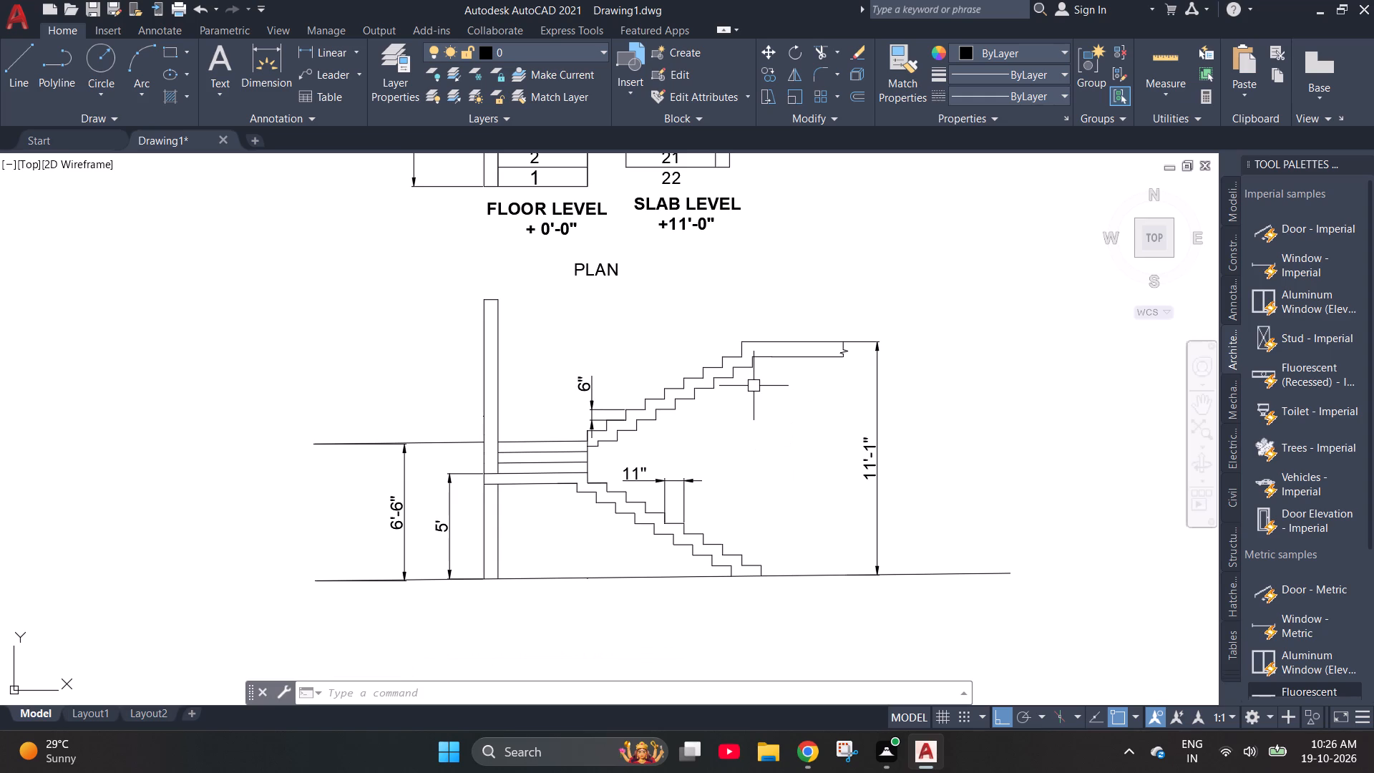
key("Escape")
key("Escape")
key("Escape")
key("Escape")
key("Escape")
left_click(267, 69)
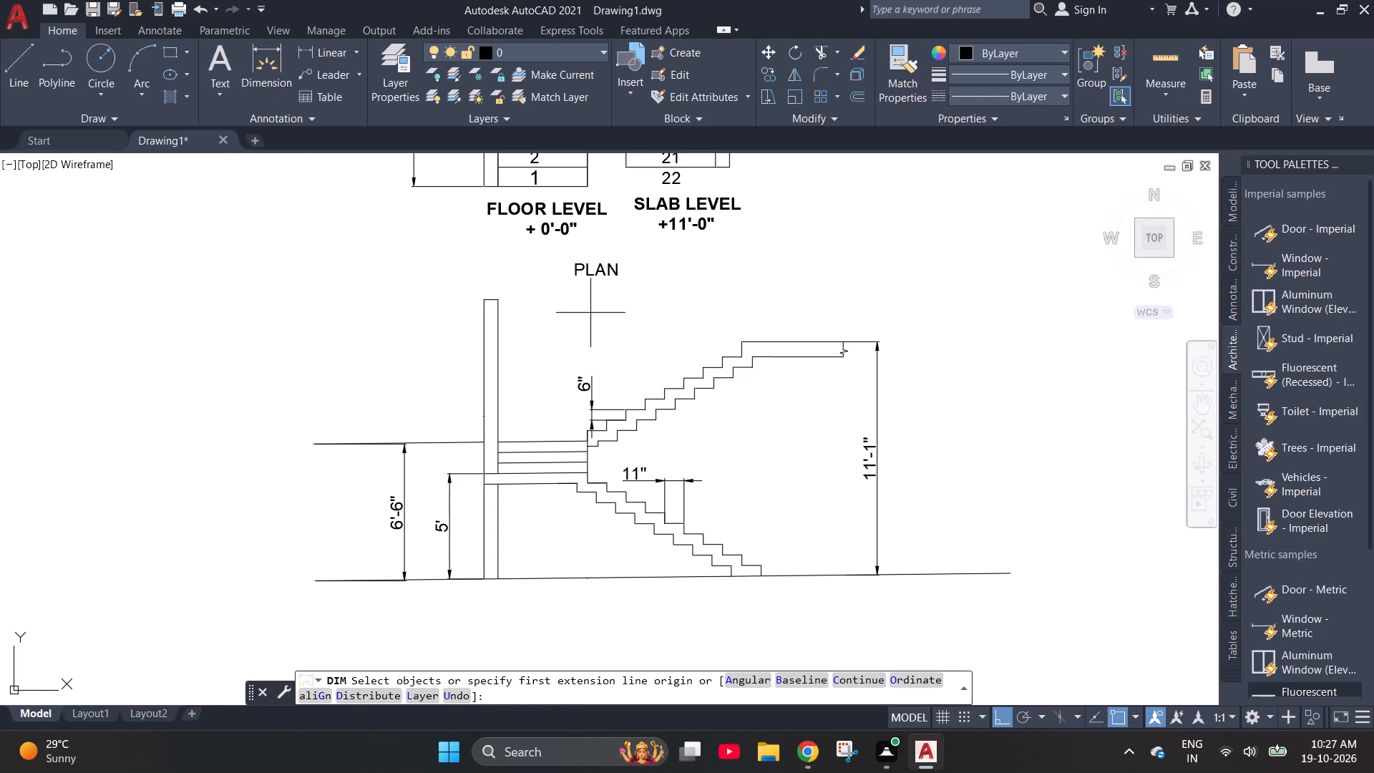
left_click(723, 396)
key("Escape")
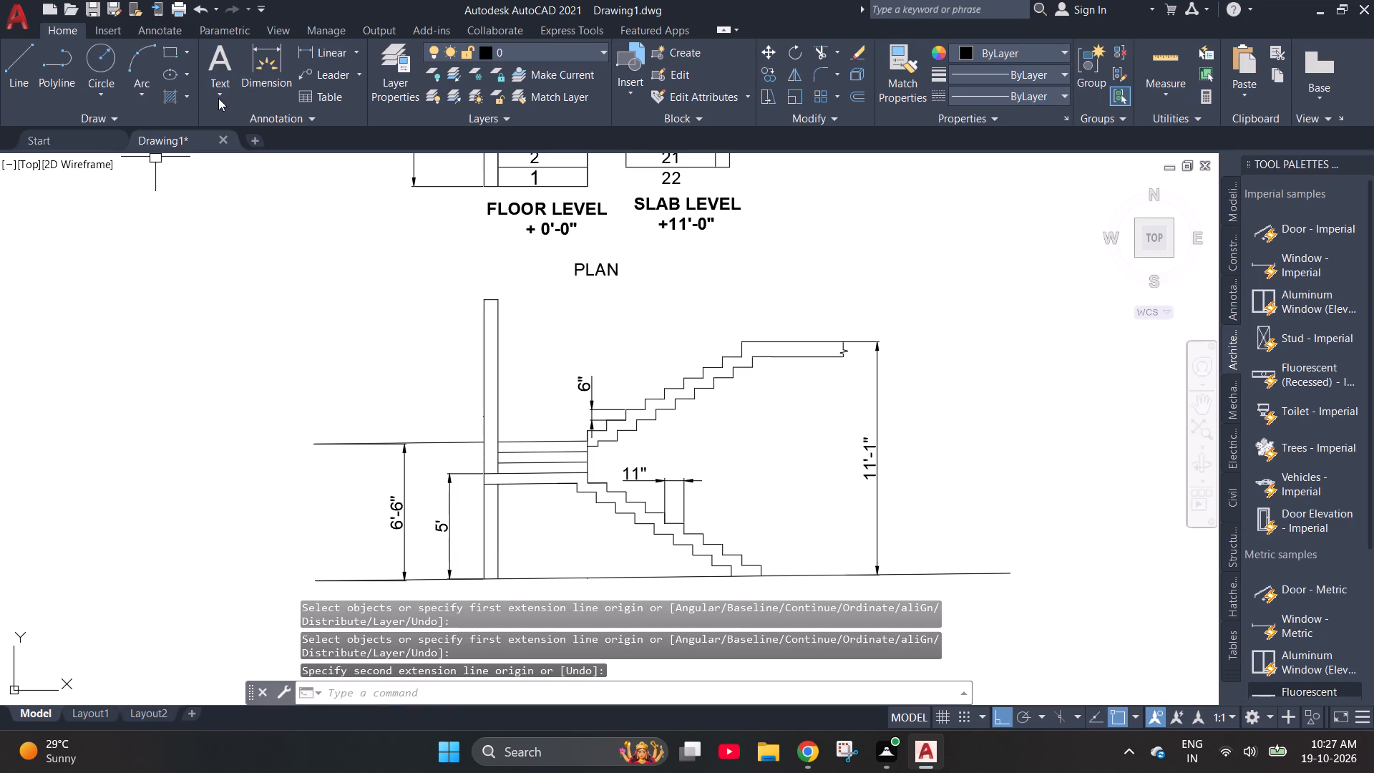
Add a multiline text note reading TREAD - 0'11" in the open space below the upper flight.
left_click(218, 98)
left_click(227, 133)
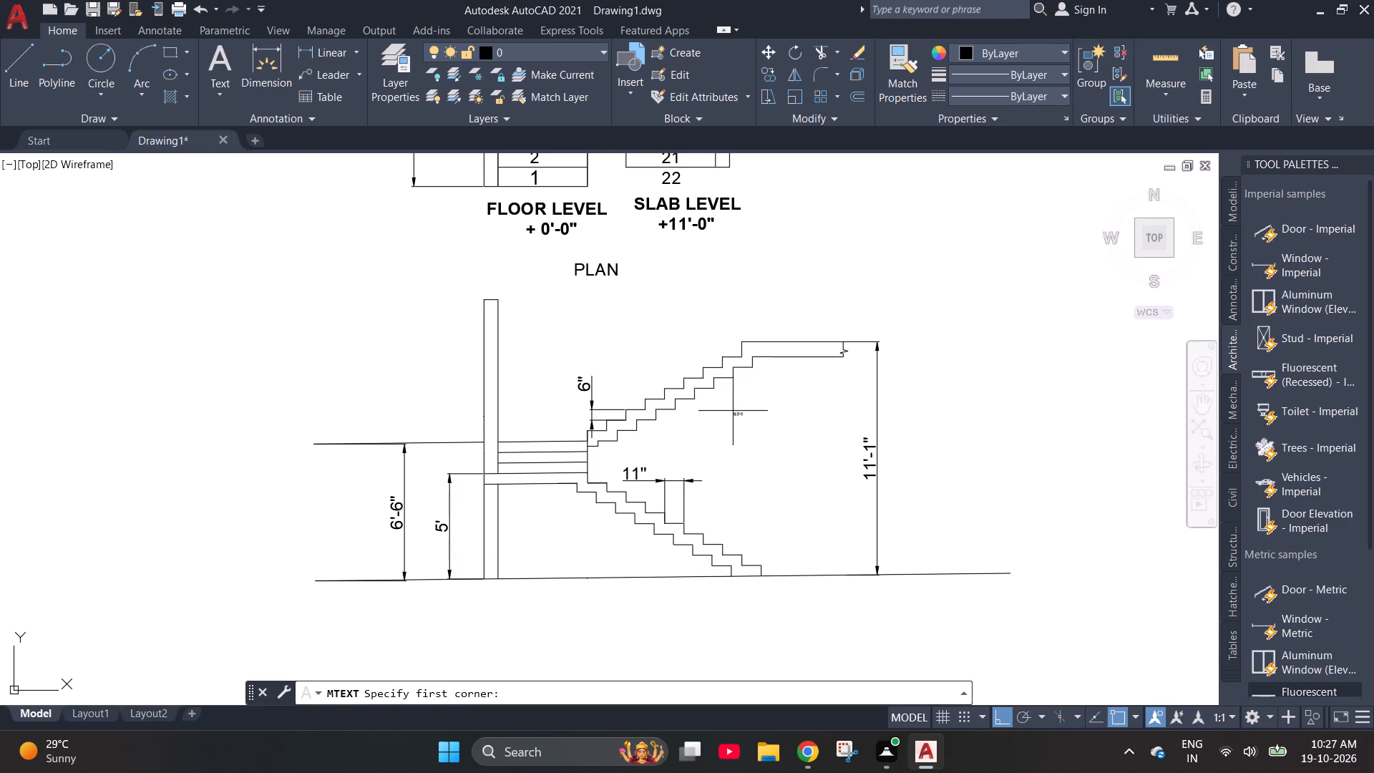
left_click(733, 411)
left_click(852, 512)
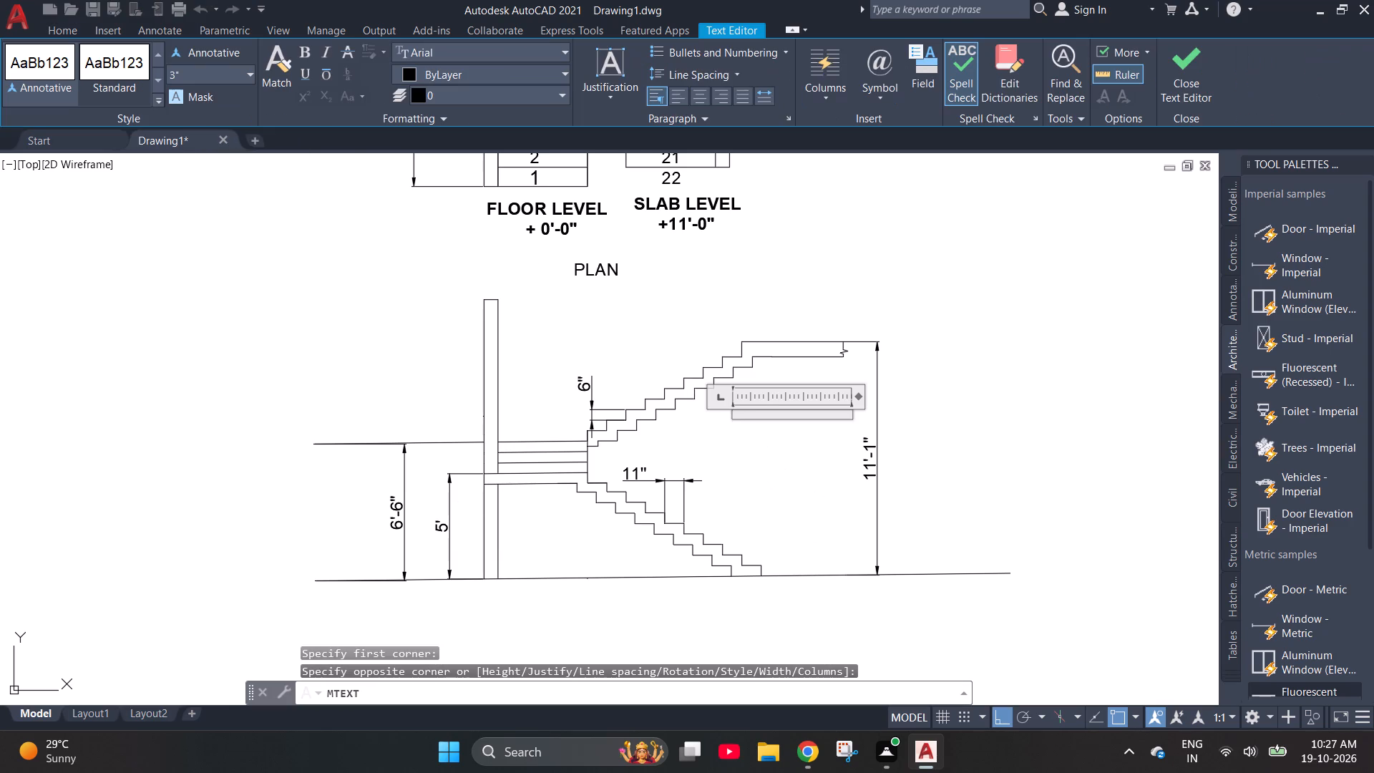
left_click(754, 419)
type("TR")
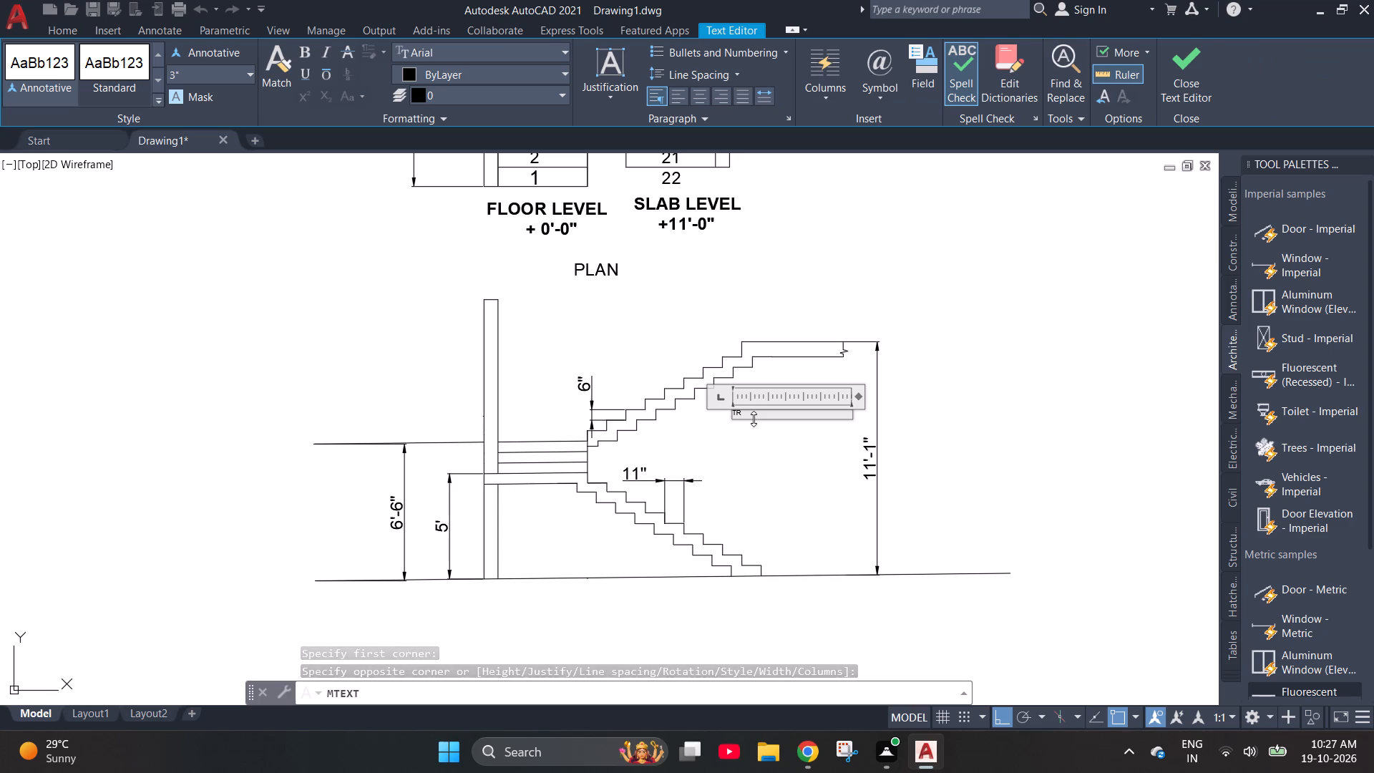
type("EAD")
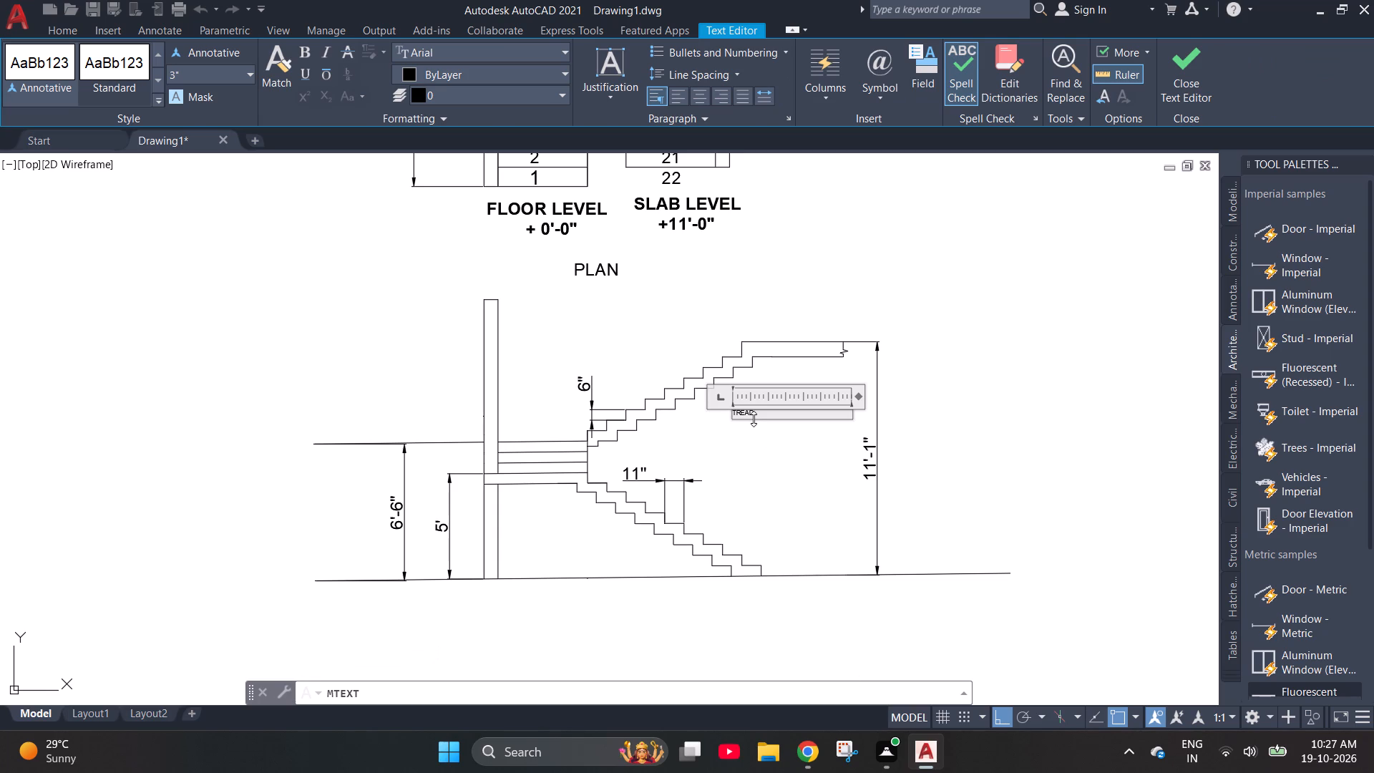
type("-0'11:\"")
key("BackSpace")
key("ctrl+a")
type("TR")
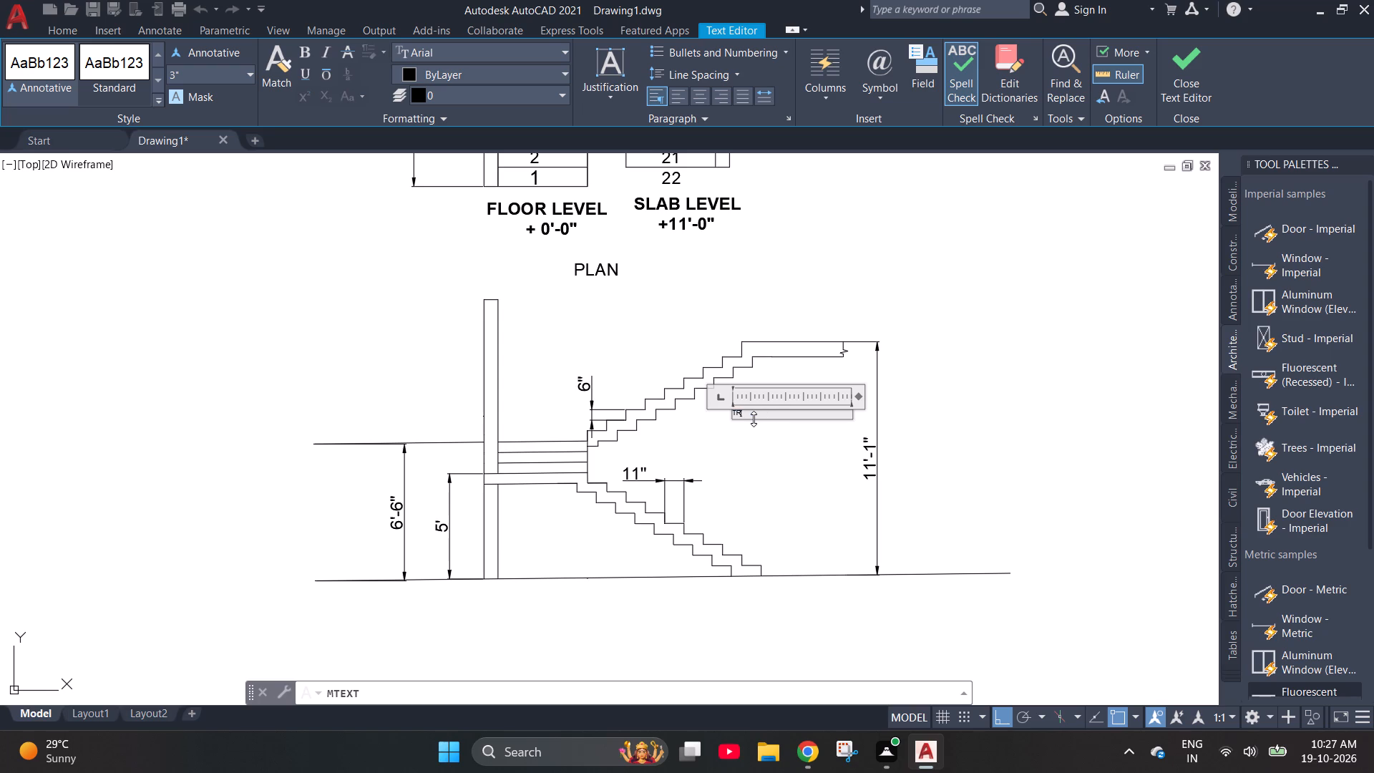
type("EAD")
key("space")
type("- 0'")
type("11\"")
Insert a hyphen between the feet and inches so the note reads TREAD - 0'-11".
key("ctrl+a")
scroll(744, 409, "up", 4)
left_click(962, 437)
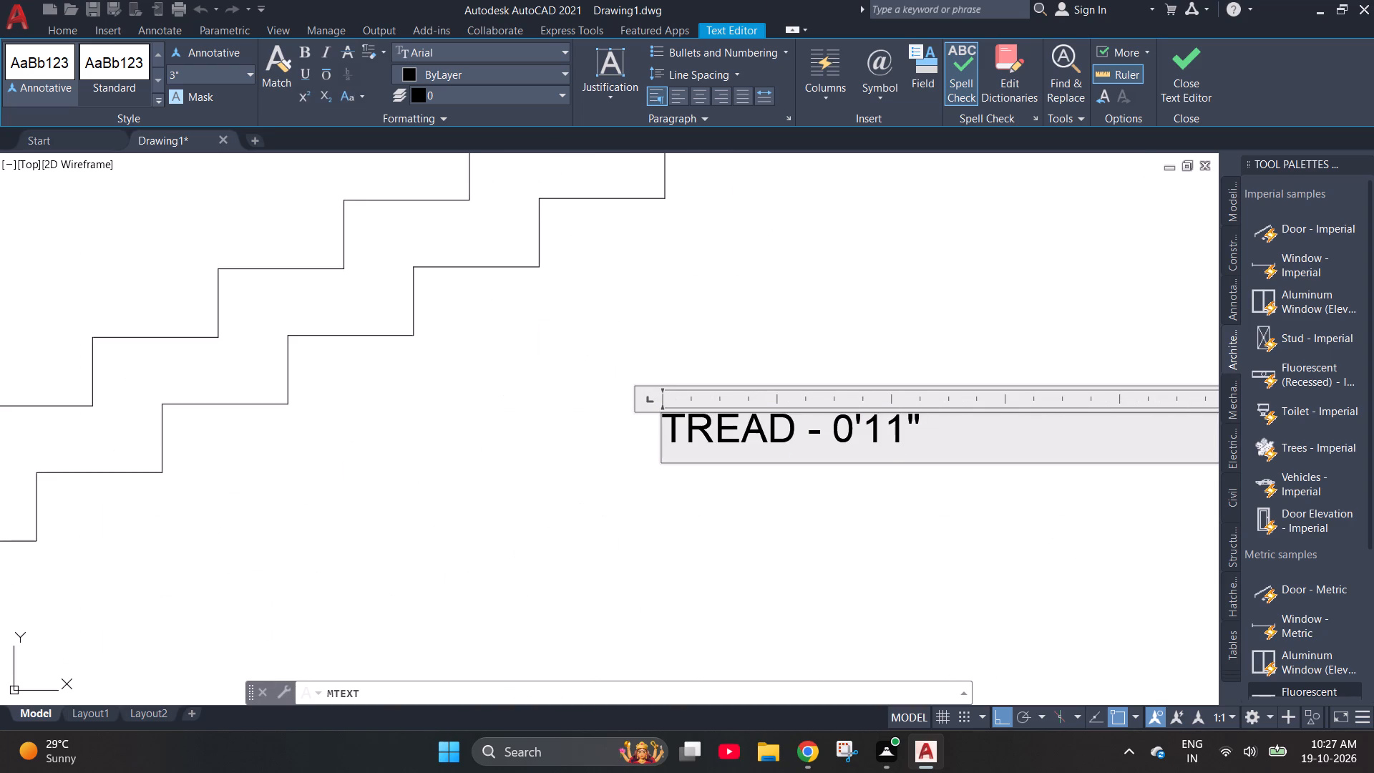
left_click(869, 434)
key("minus")
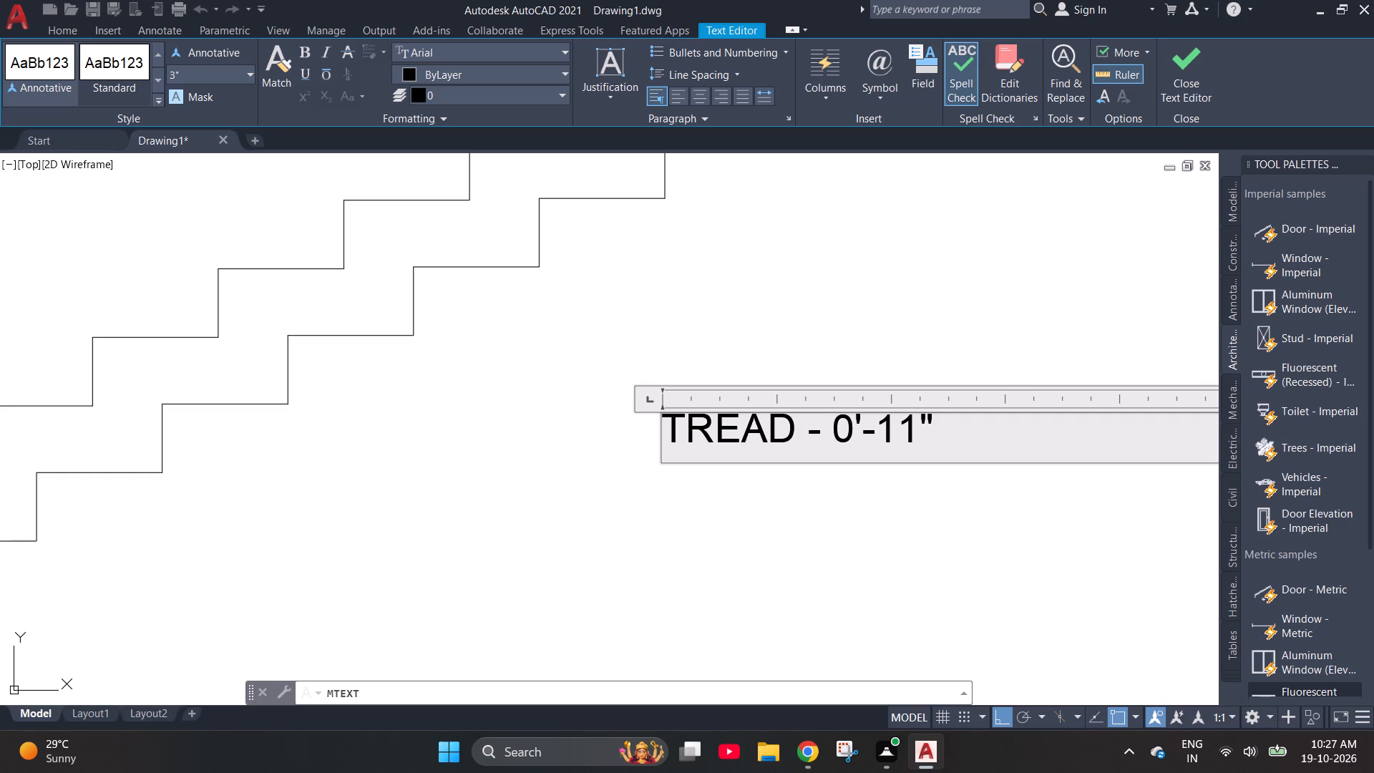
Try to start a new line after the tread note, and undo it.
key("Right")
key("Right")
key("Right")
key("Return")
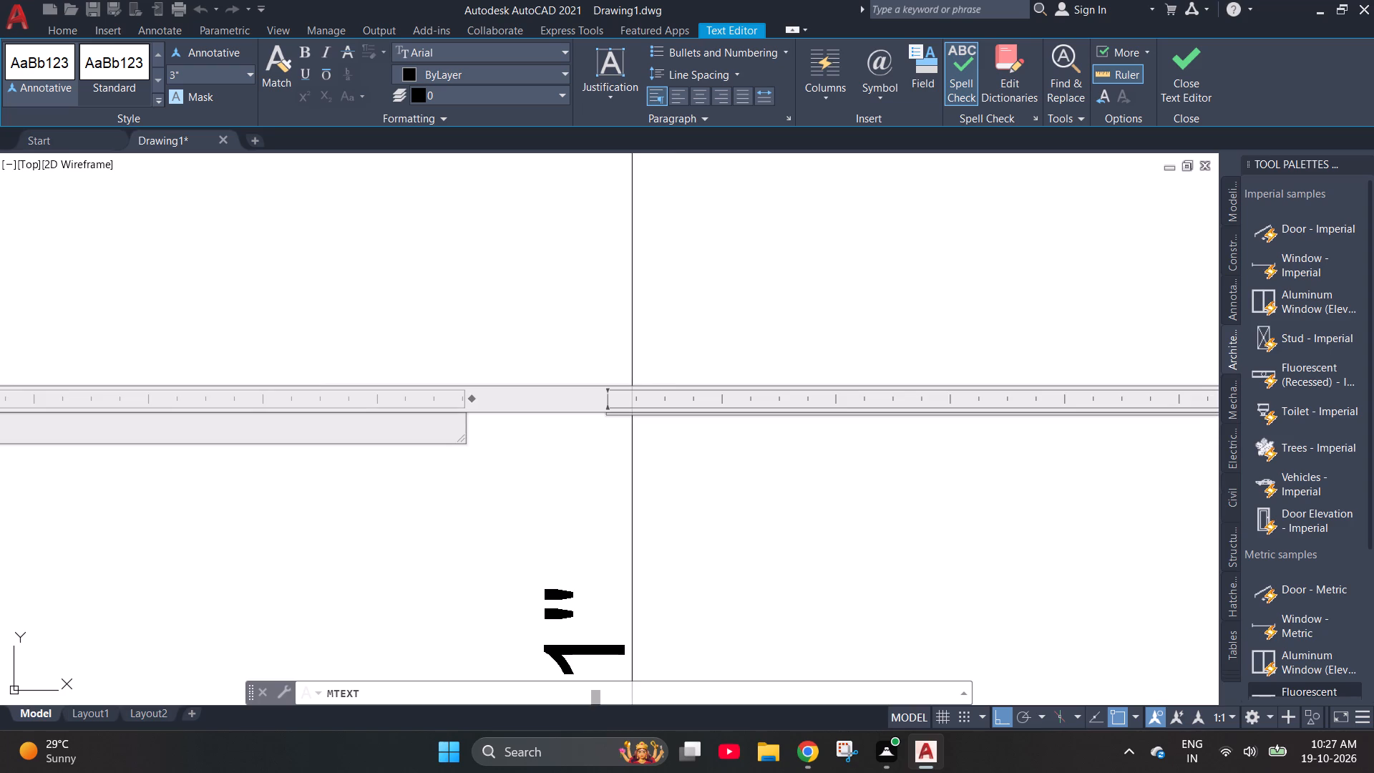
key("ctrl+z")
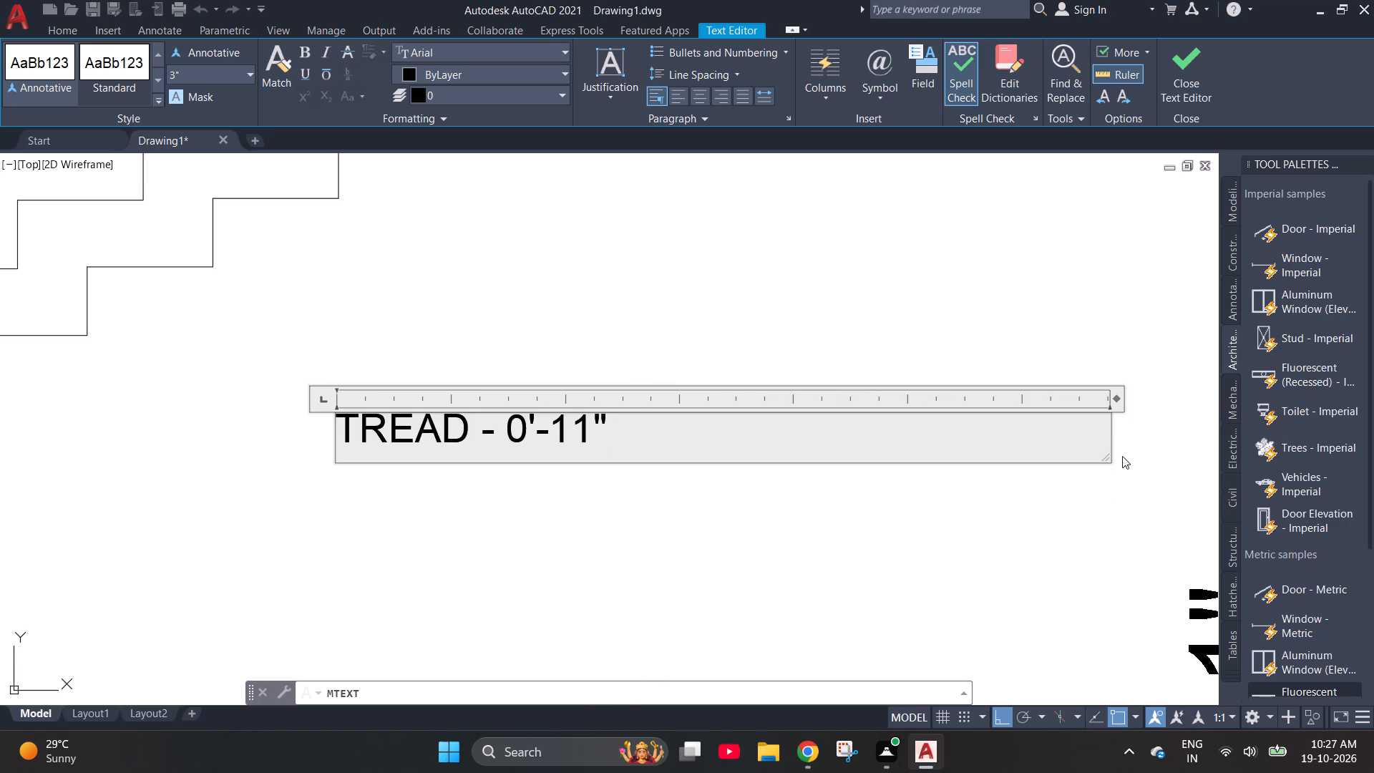
Enlarge the tread note's text box downward and add a second line reading RISER - 0'-6".
left_click(1108, 458)
scroll(763, 336, "down", 1)
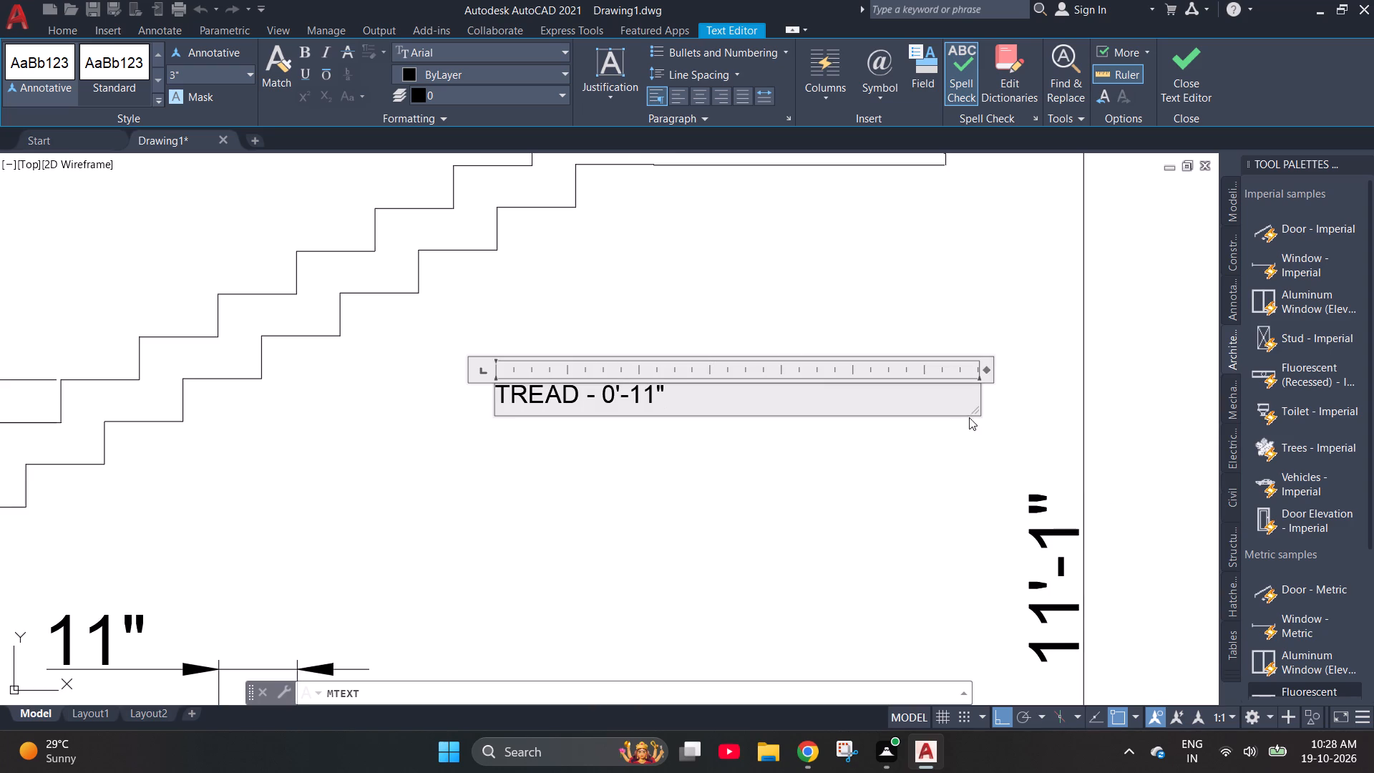
left_click_drag(980, 414, 971, 697)
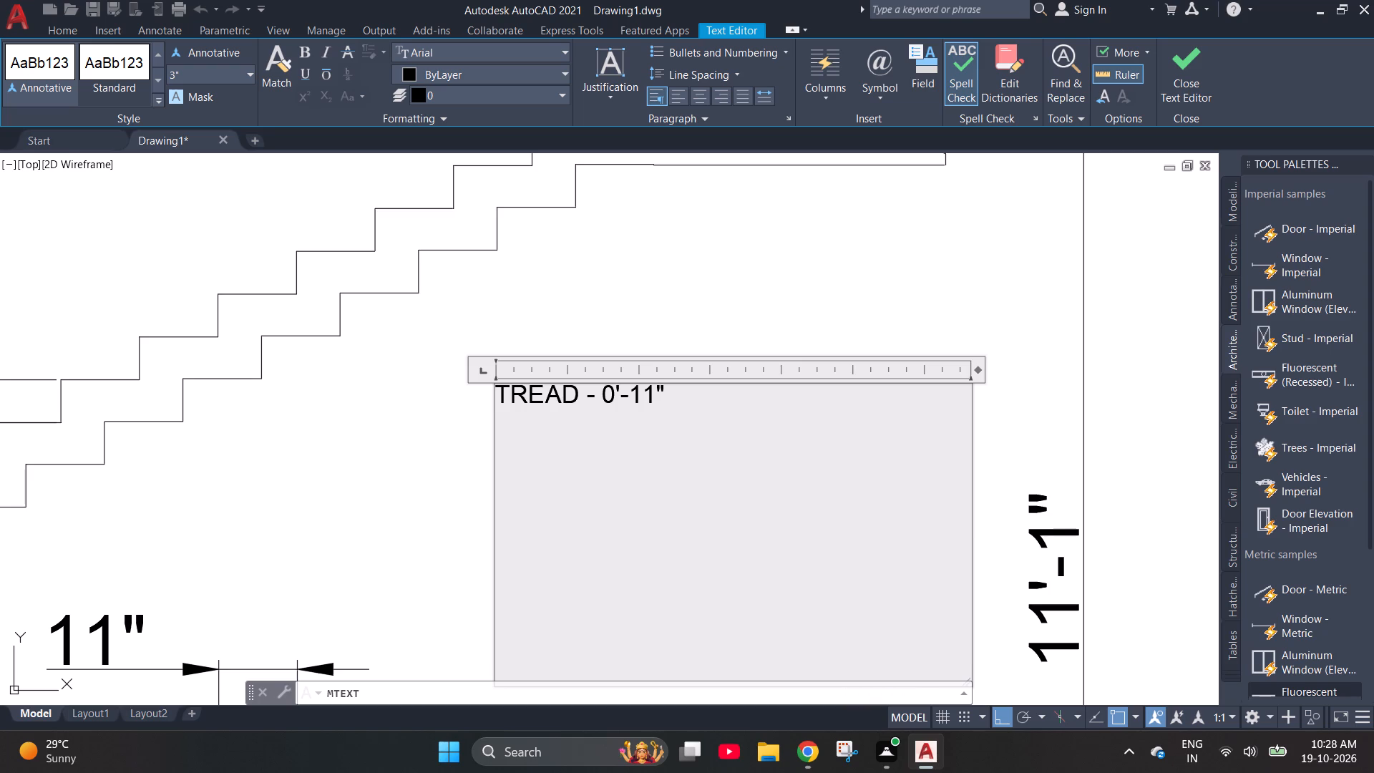
key("Return")
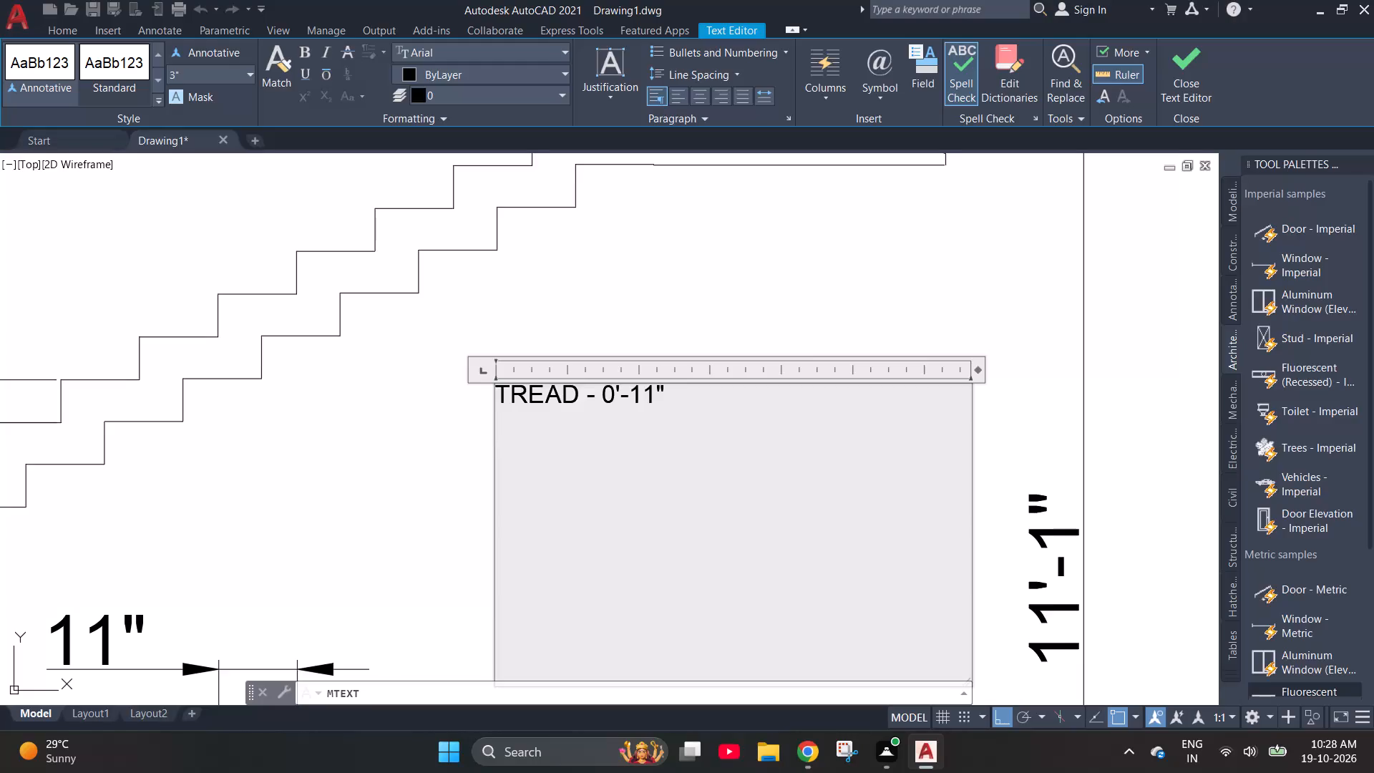
type("RISER")
key("space")
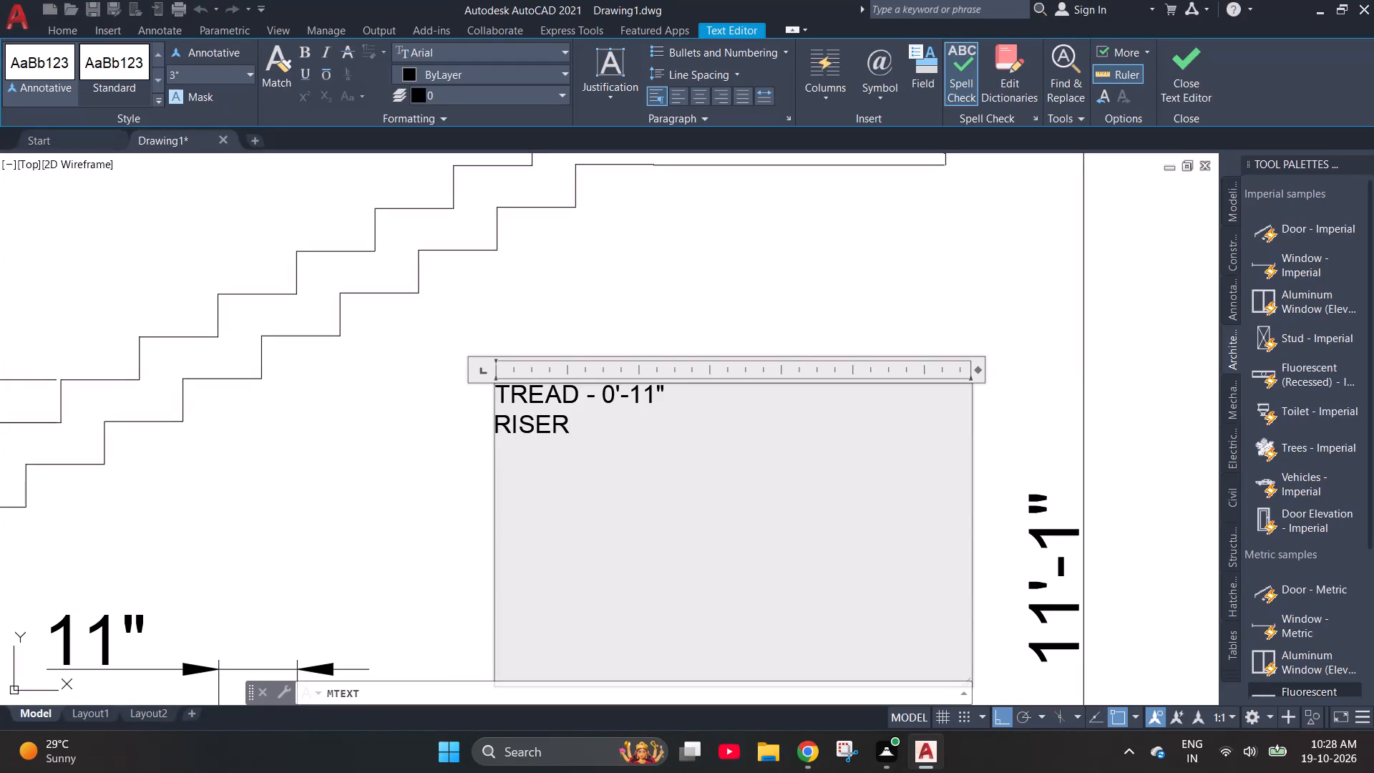
type("- 0'6\"")
key("Left")
key("Left")
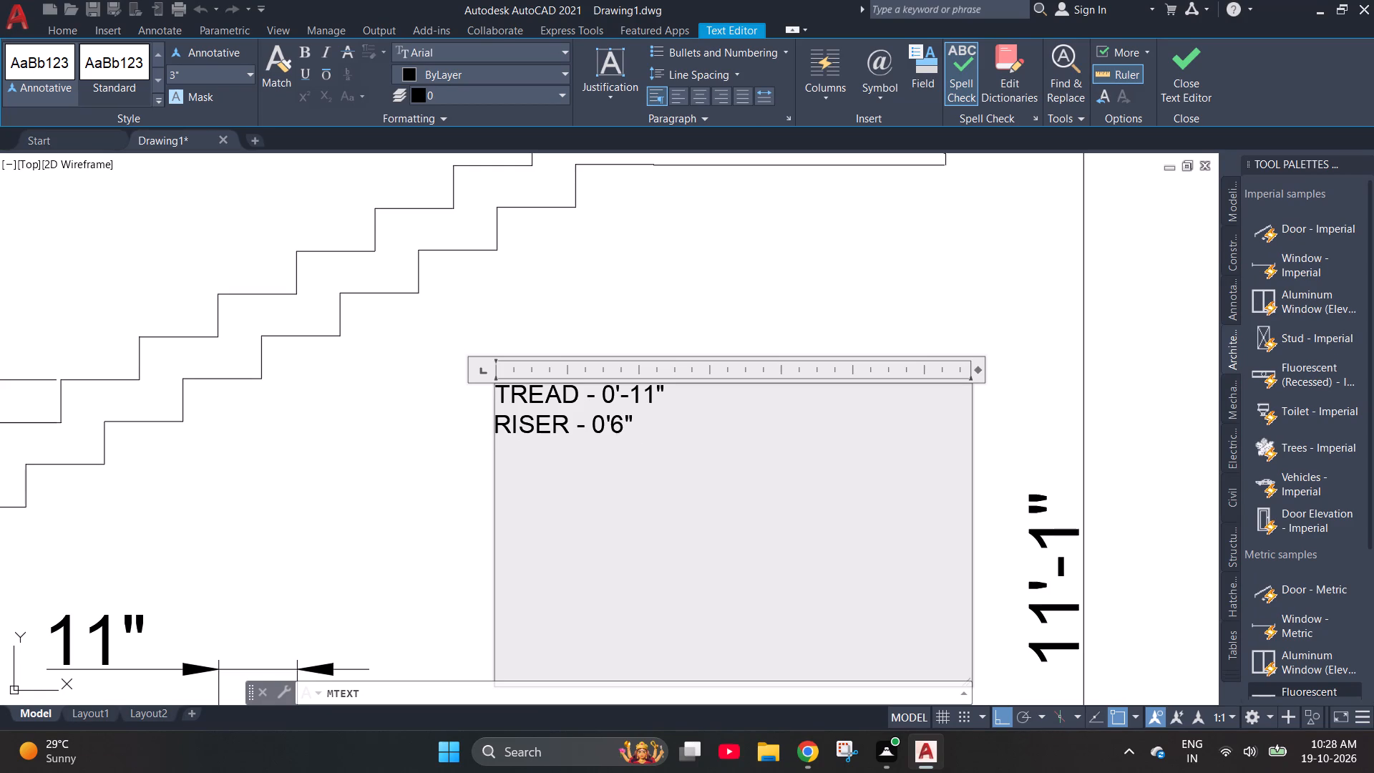
key("Left")
key("Right")
key("minus")
key("Right")
key("Right")
Add two more lines to the note reading WIDTH-4'-3" and HEIGHT - 11'-0".
key("Return")
type("WI")
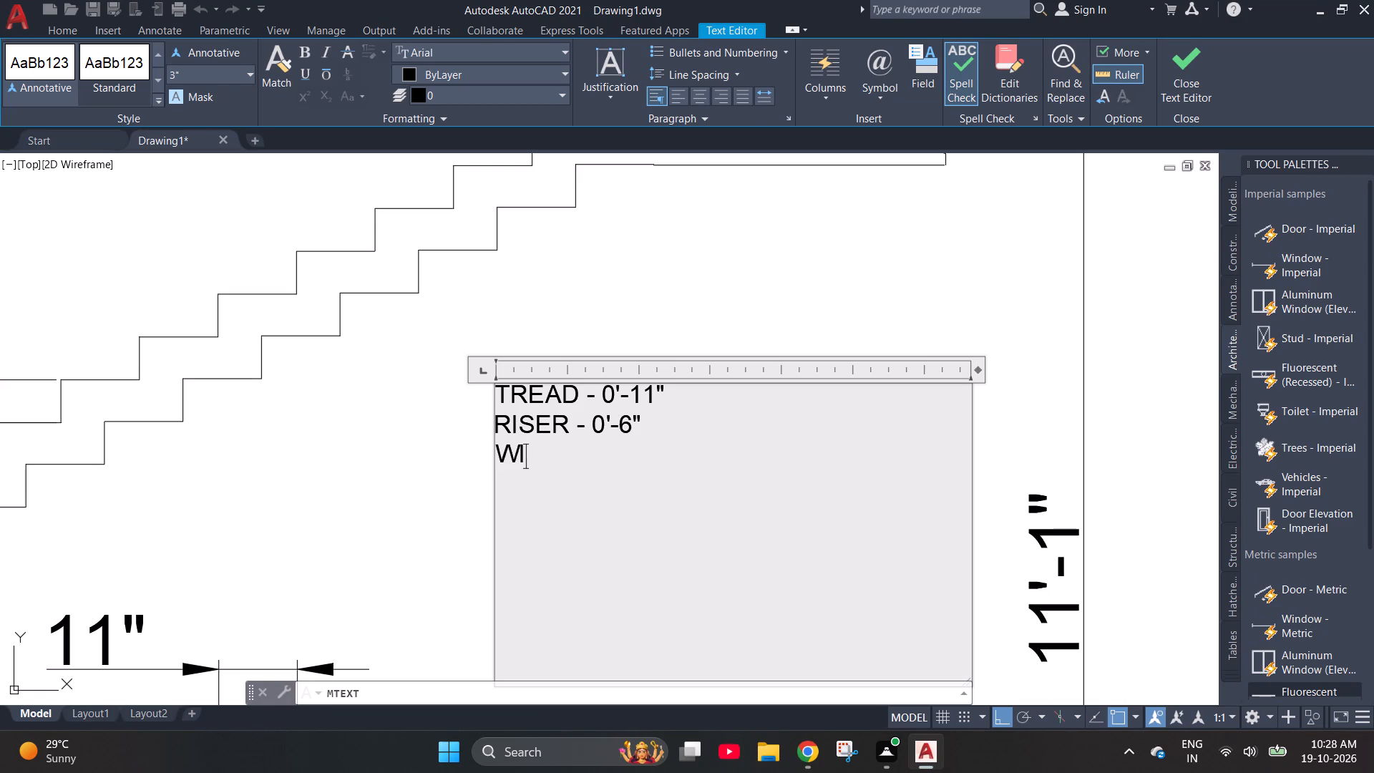
type("DTH")
key("minus")
type("4'")
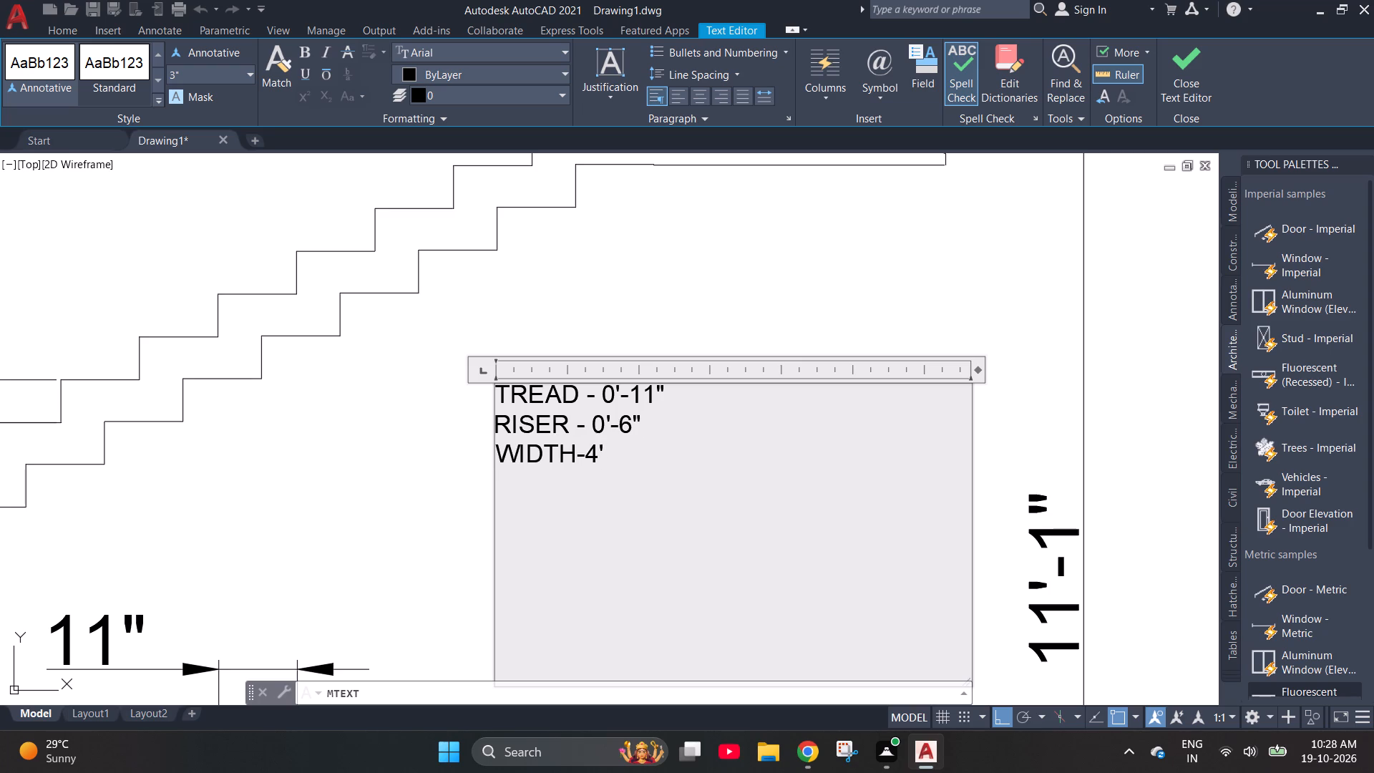
key("minus")
key("3")
key("shift+quotedbl")
key("Return")
type("HEI")
type("GHT - 11'-0\"")
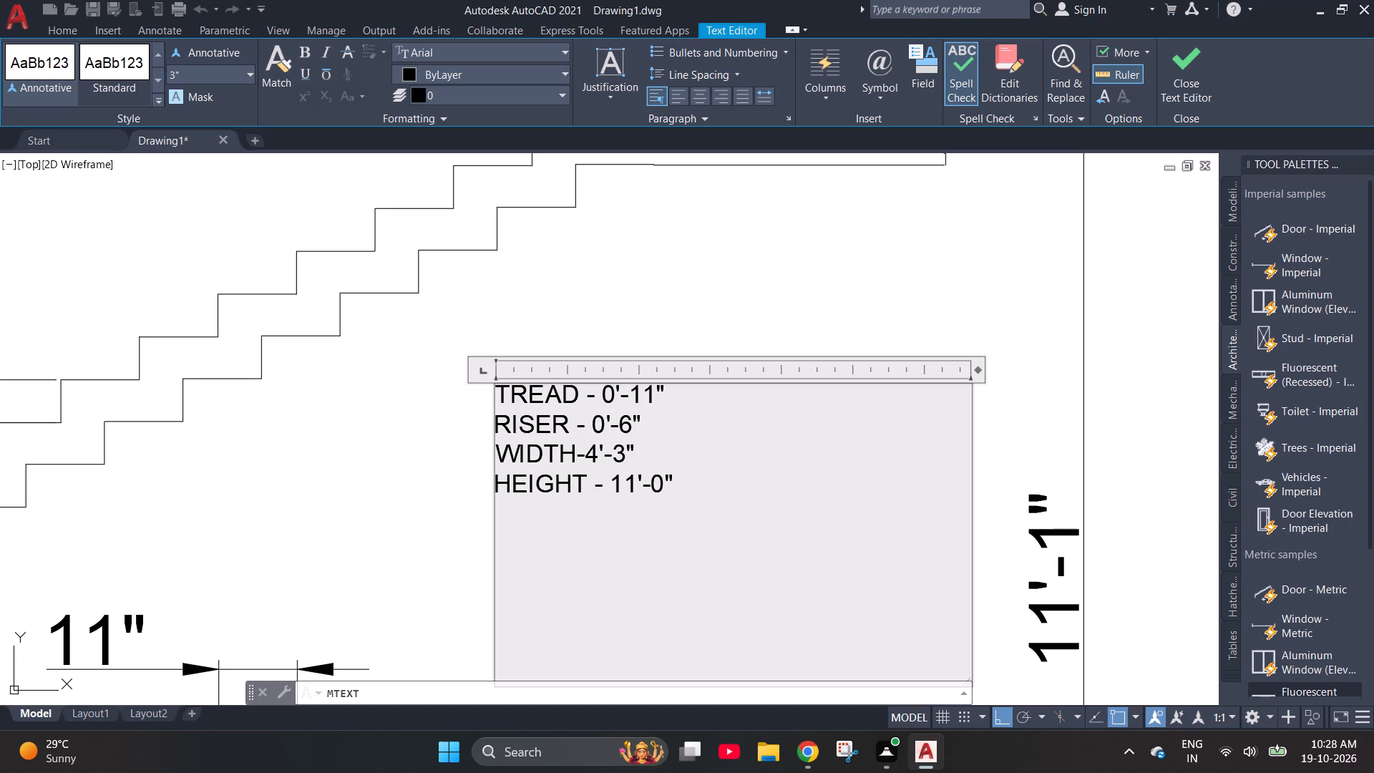
Make all four lines of the stair note bold, set their text height to 5", and finish the note.
key("ctrl+a")
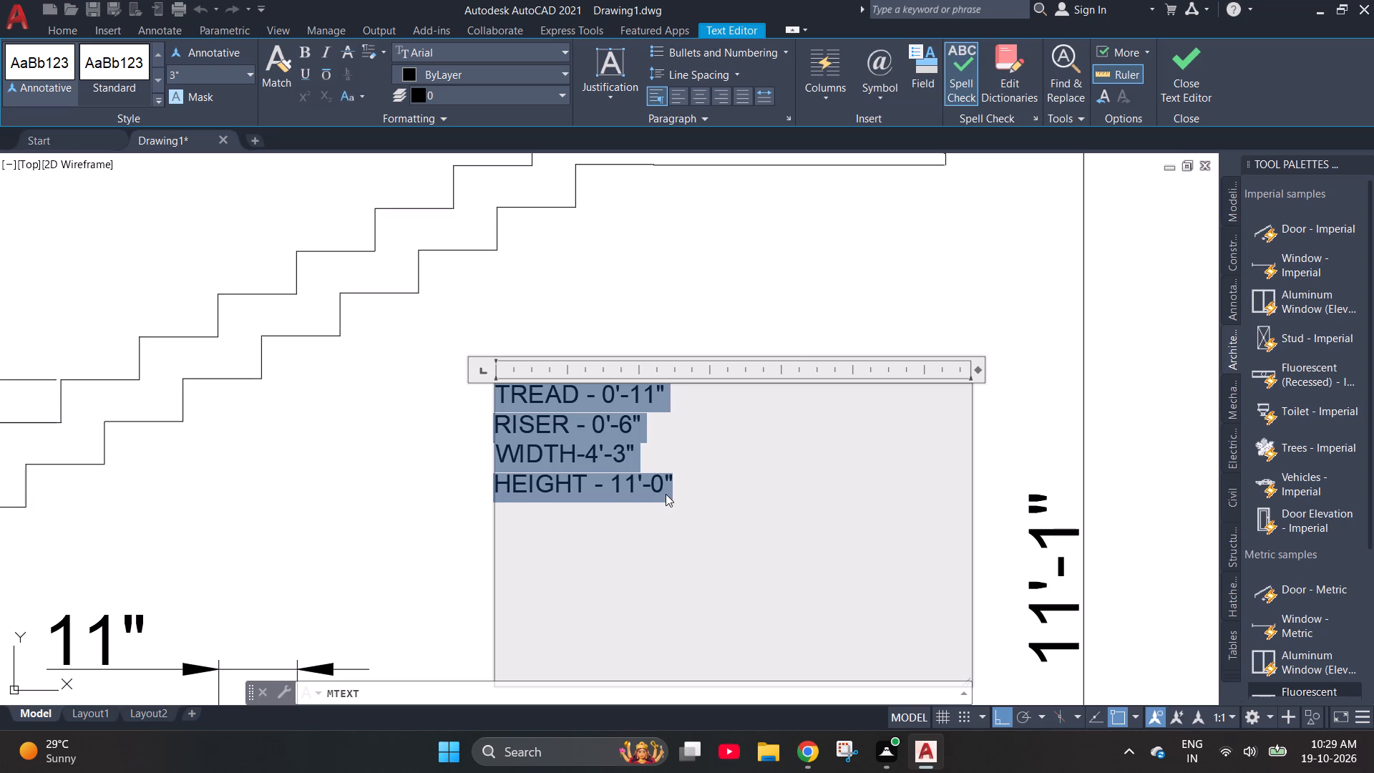
key("ctrl+b")
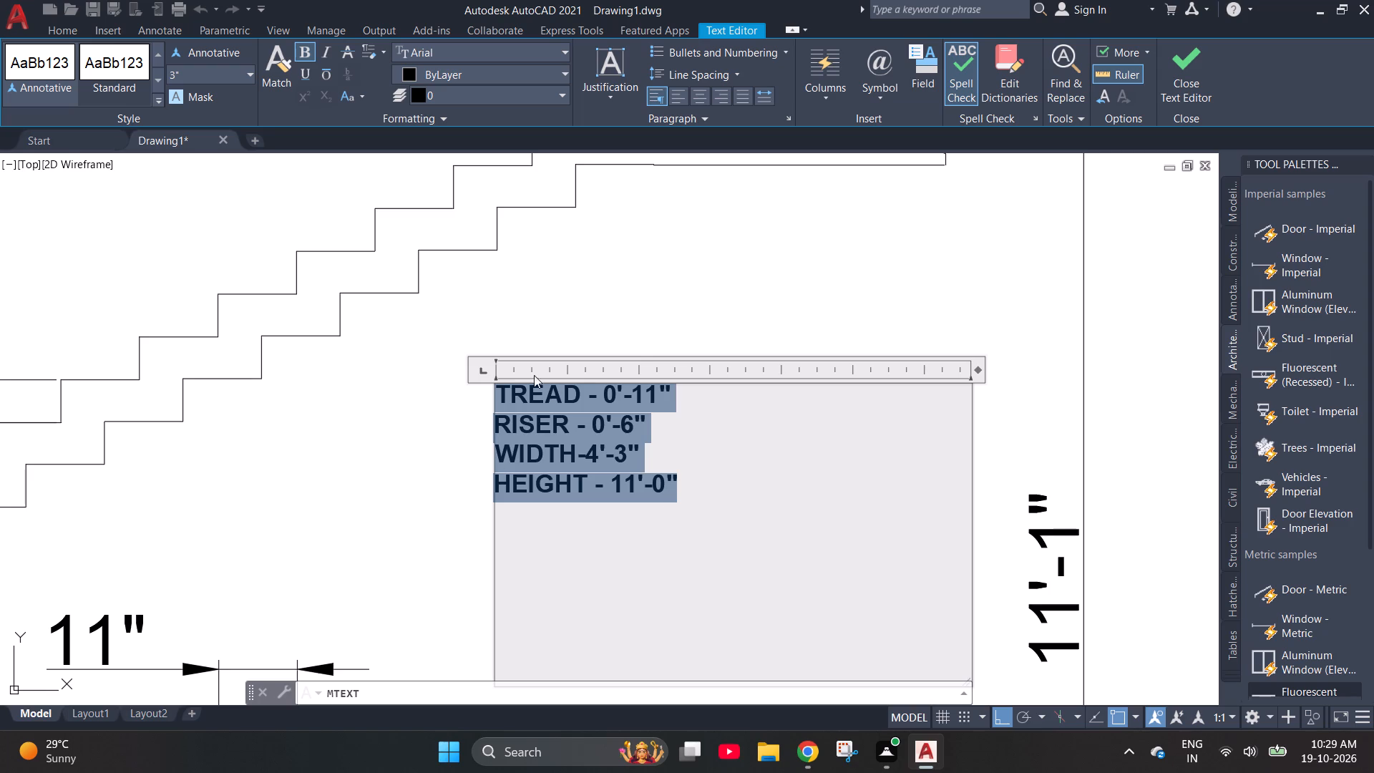
left_click(509, 403)
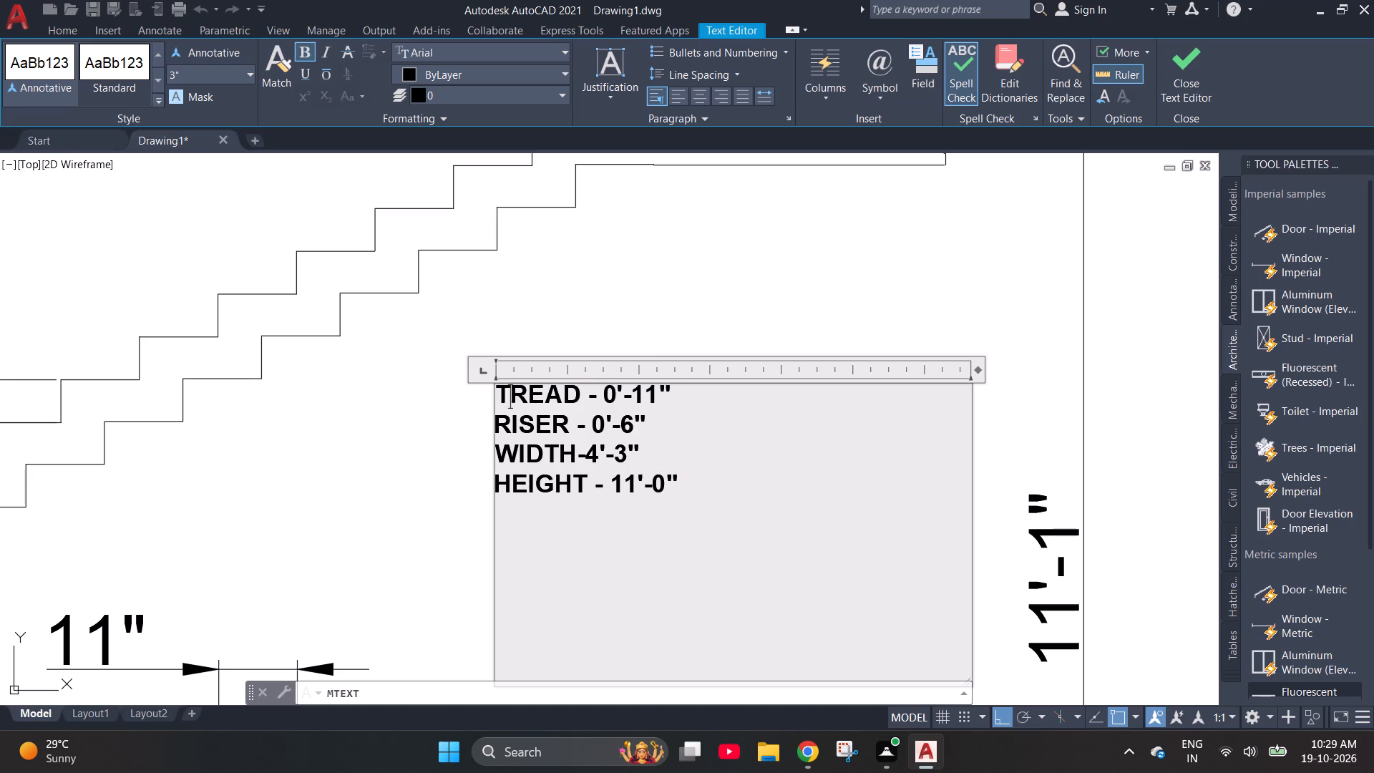
key("ctrl+a")
left_click(205, 69)
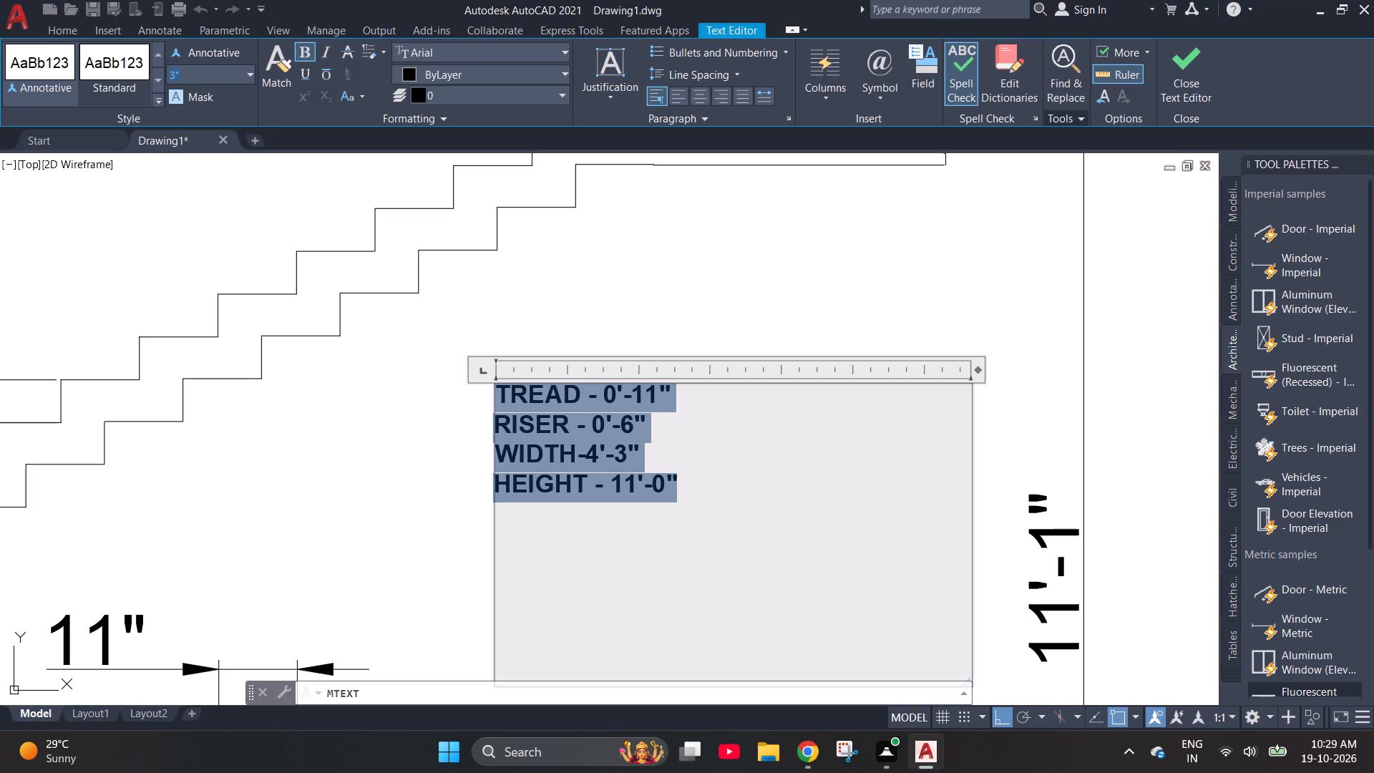
type("5\"")
key("space")
left_click(213, 70)
key("Return")
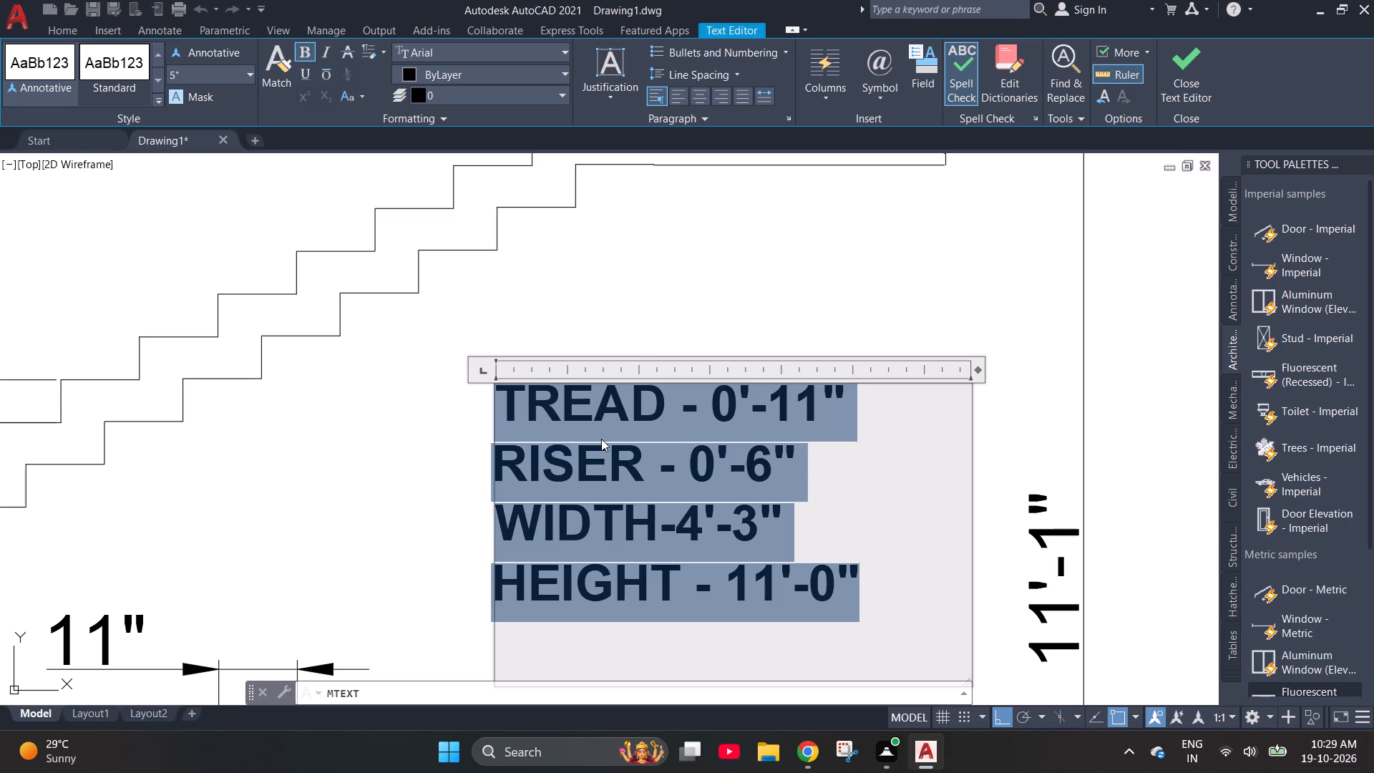
left_click(718, 295)
scroll(547, 351, "down", 2)
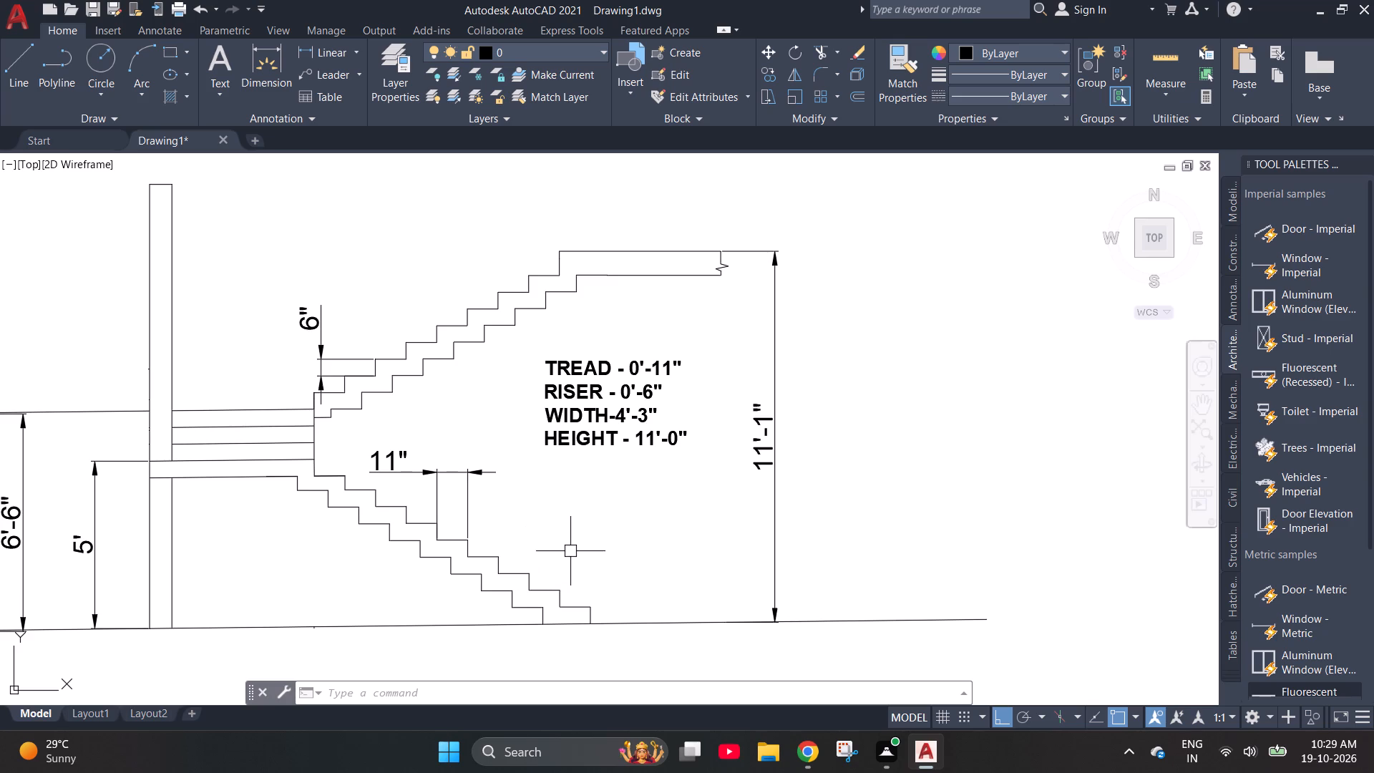
scroll(572, 550, "down", 1)
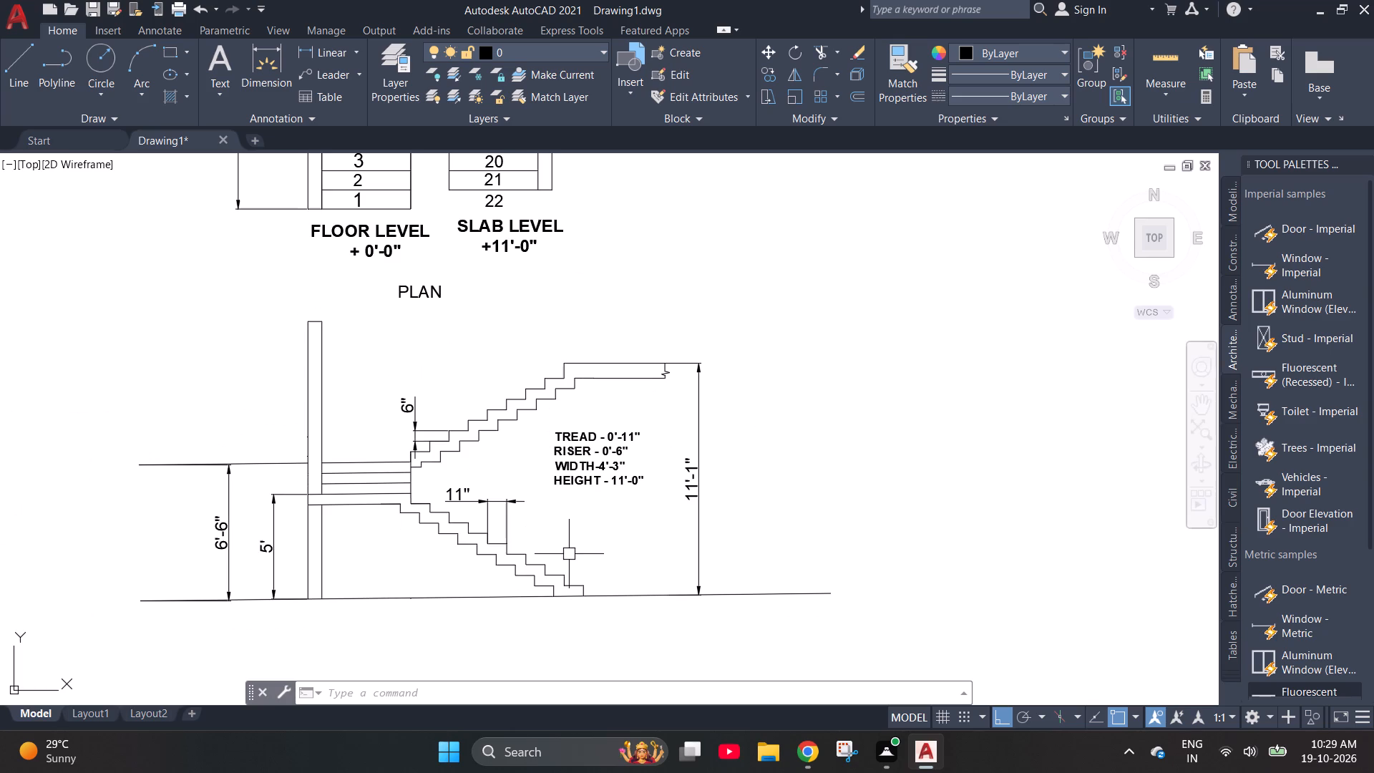
key("Escape")
Add a multiline text label reading FIRST LANDING +5'-0" LVL beside the wall, above the 5' dimension.
left_click(219, 77)
left_click(268, 120)
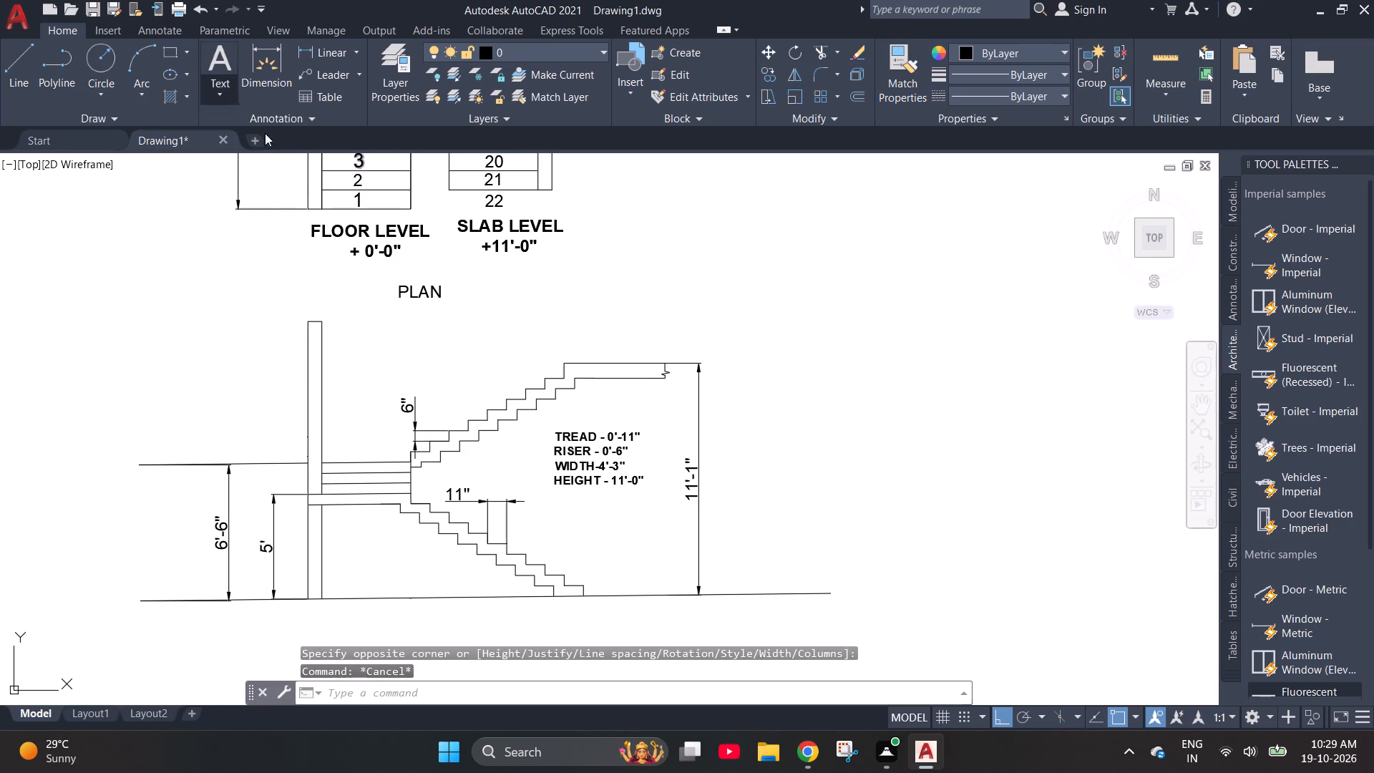
scroll(277, 569, "up", 3)
scroll(215, 366, "down", 1)
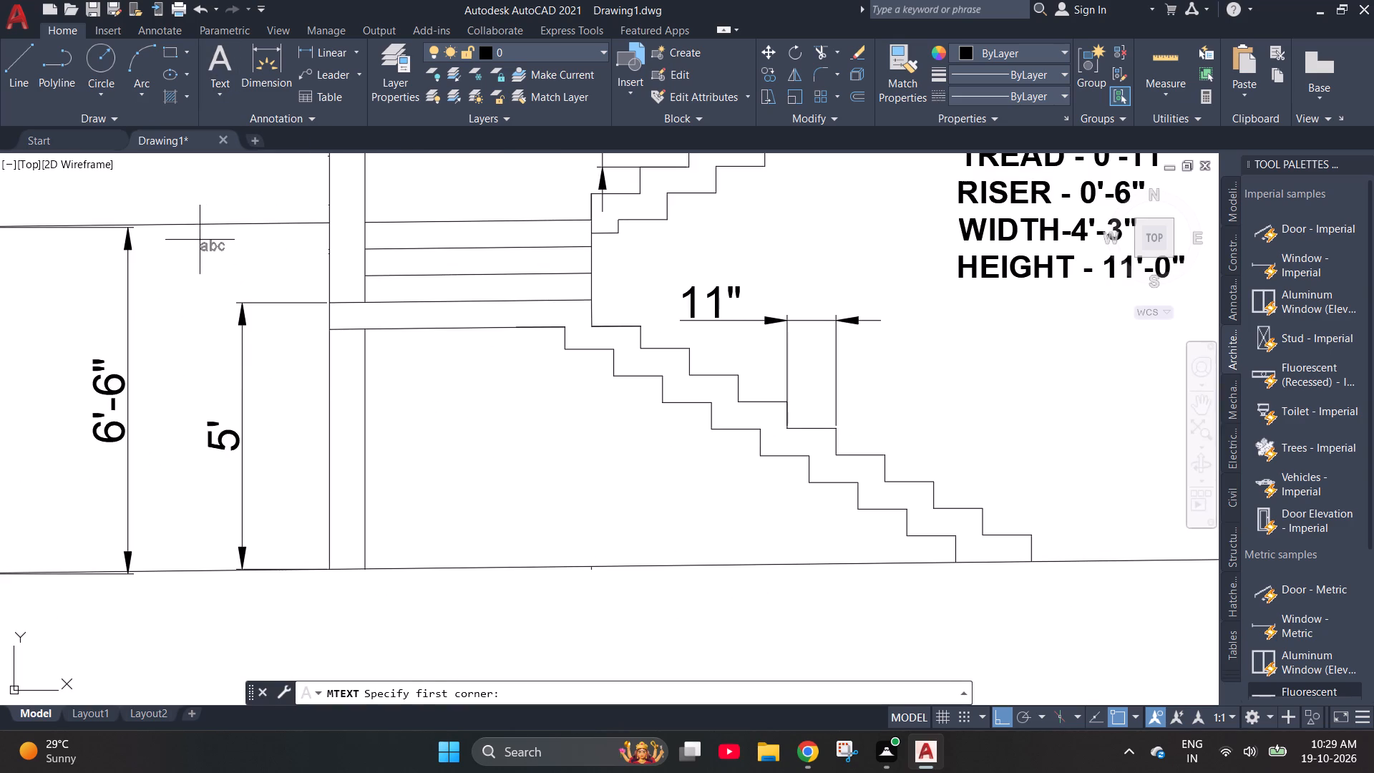
left_click(188, 240)
left_click(295, 287)
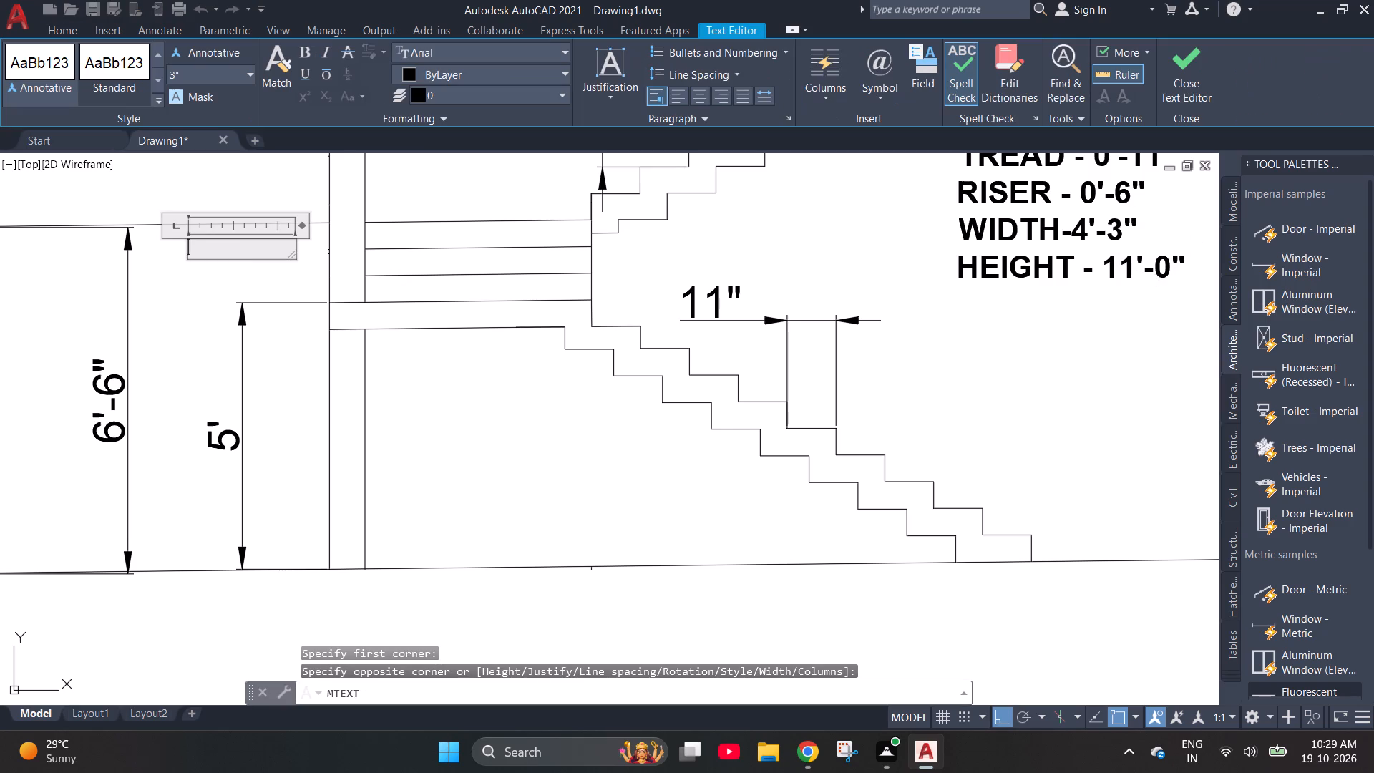
type("FI")
type("RST LAND")
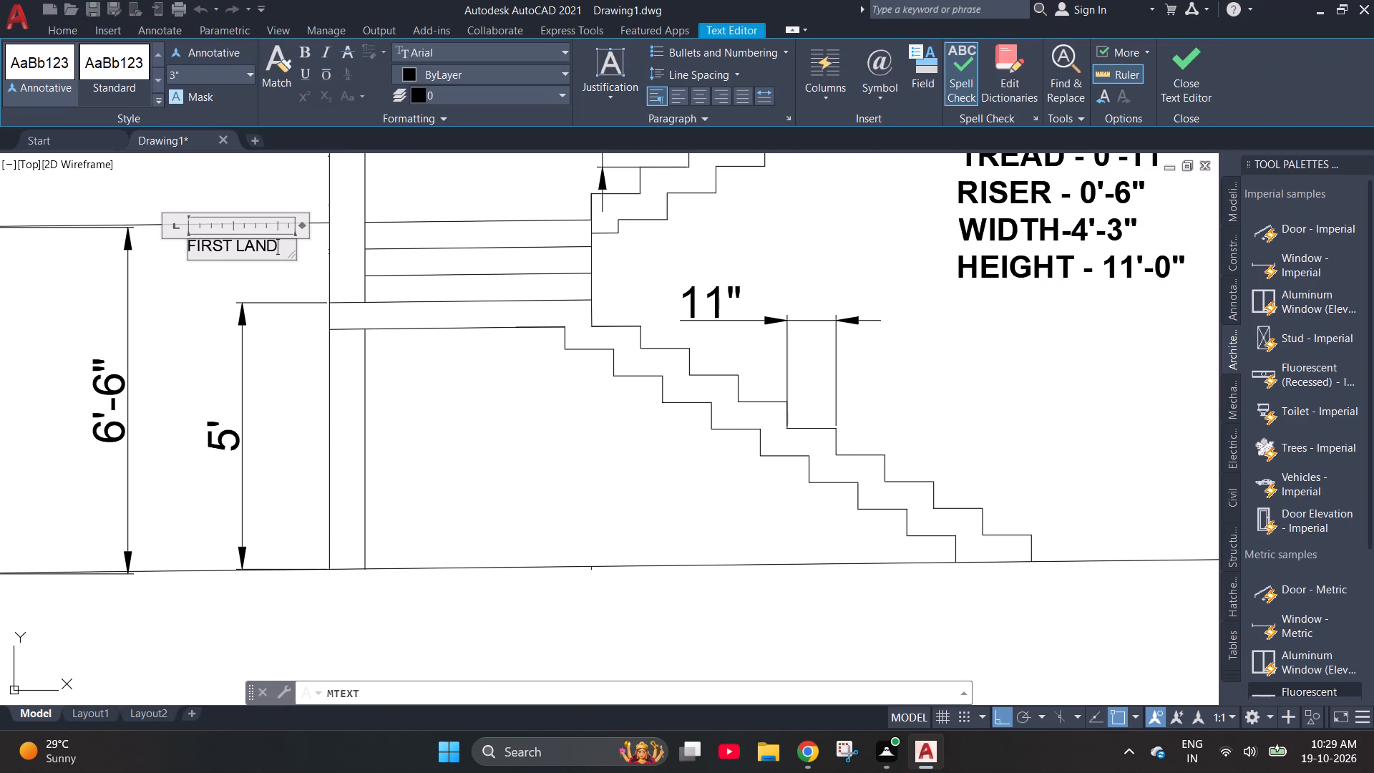
type("ING")
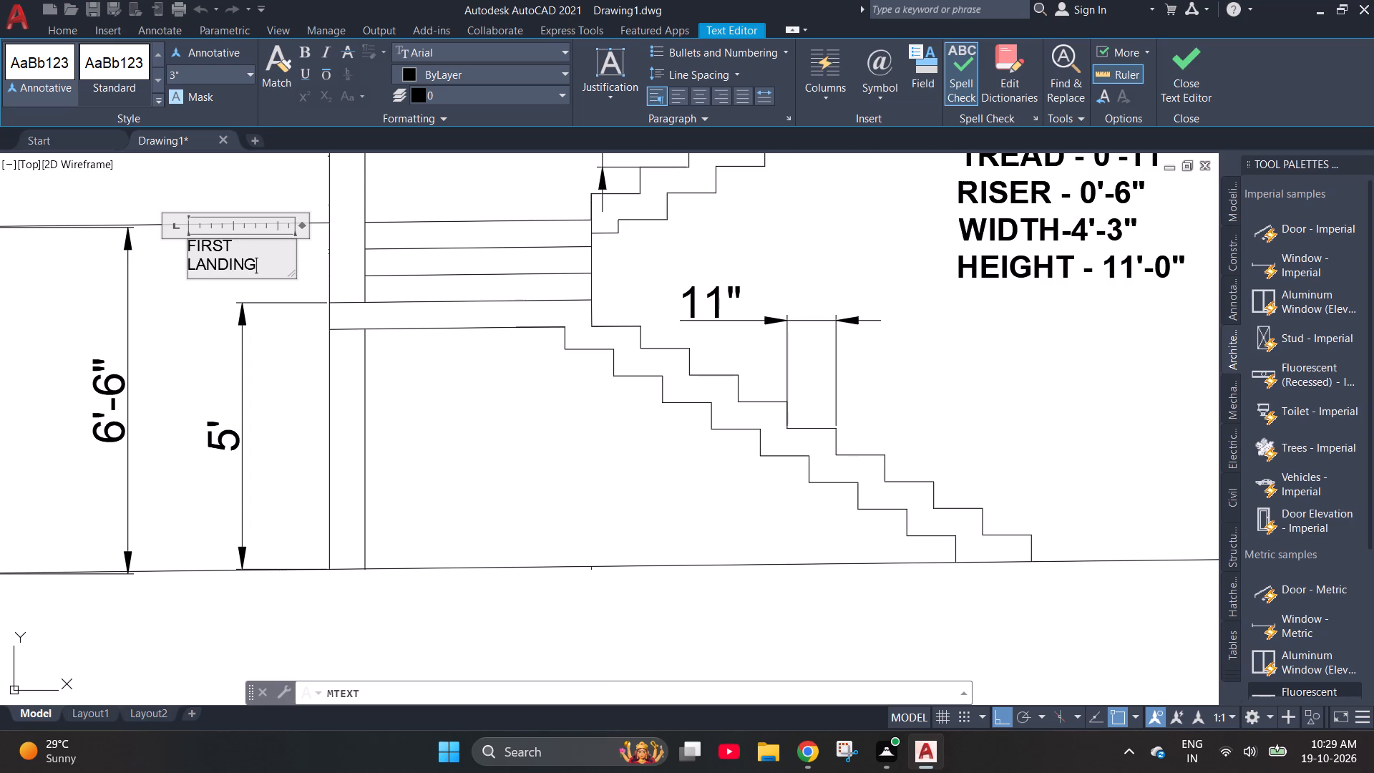
key("space")
type("+")
type("5'0")
key("BackSpace")
type("-0\"")
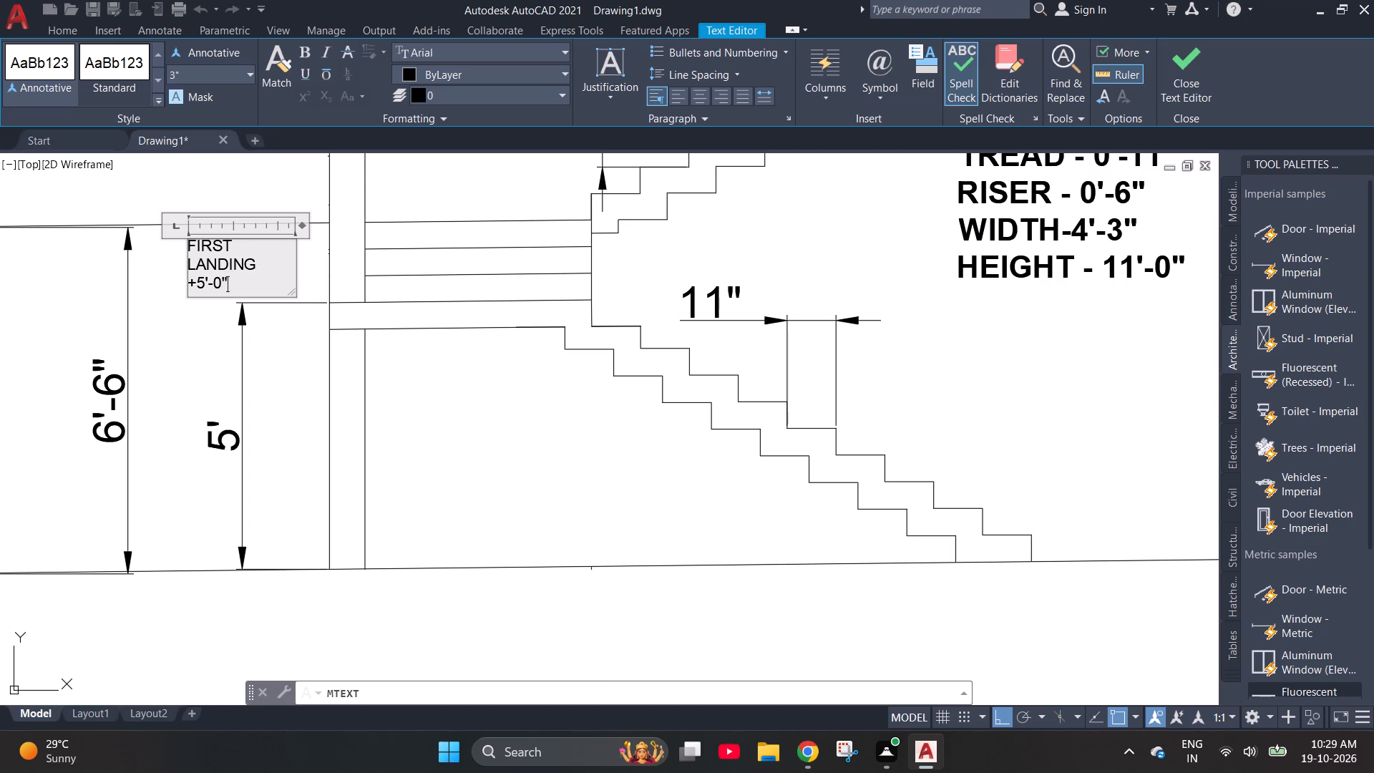
key("space")
type("LVL")
Widen the landing label's text box so FIRST LANDING fits on one line, and make and copy the text bold.
left_click_drag(293, 294, 294, 298)
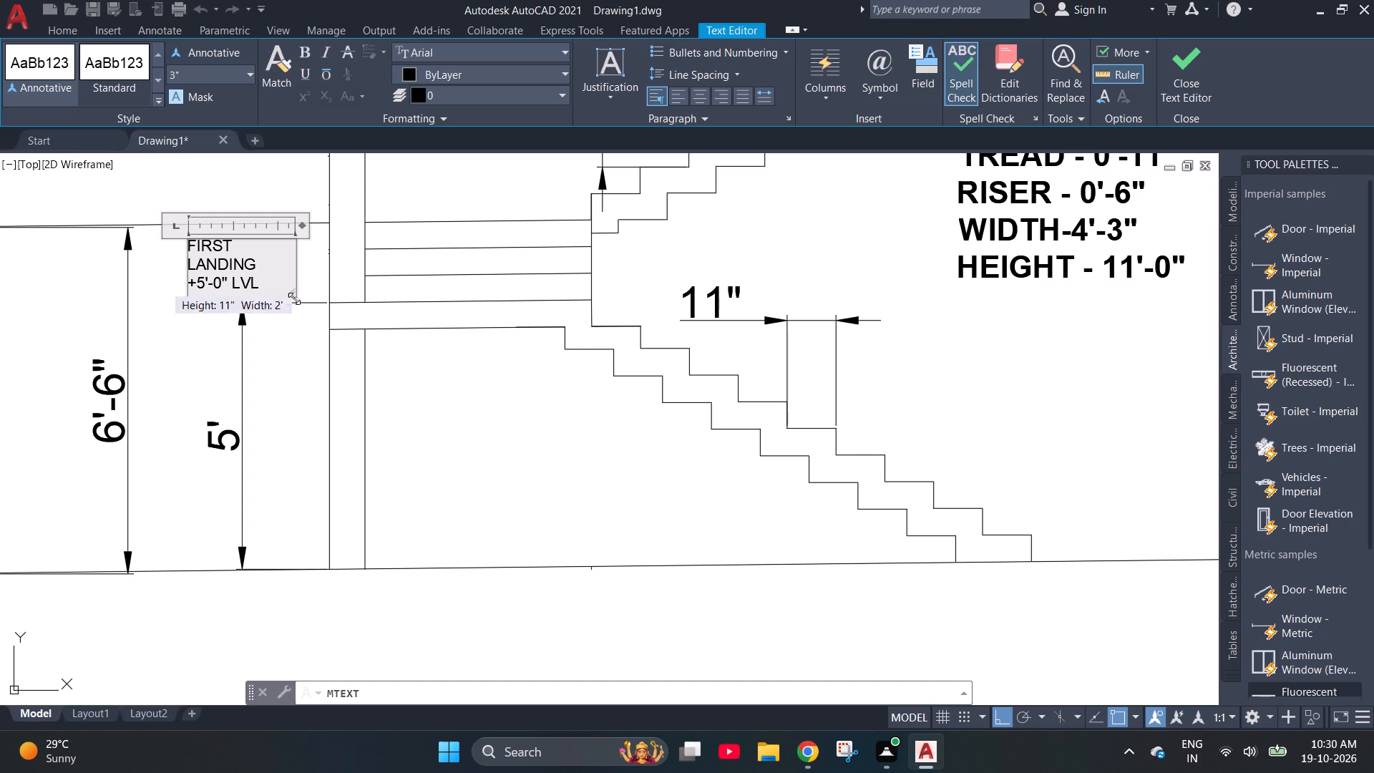
left_click_drag(294, 298, 340, 319)
key("ctrl+a")
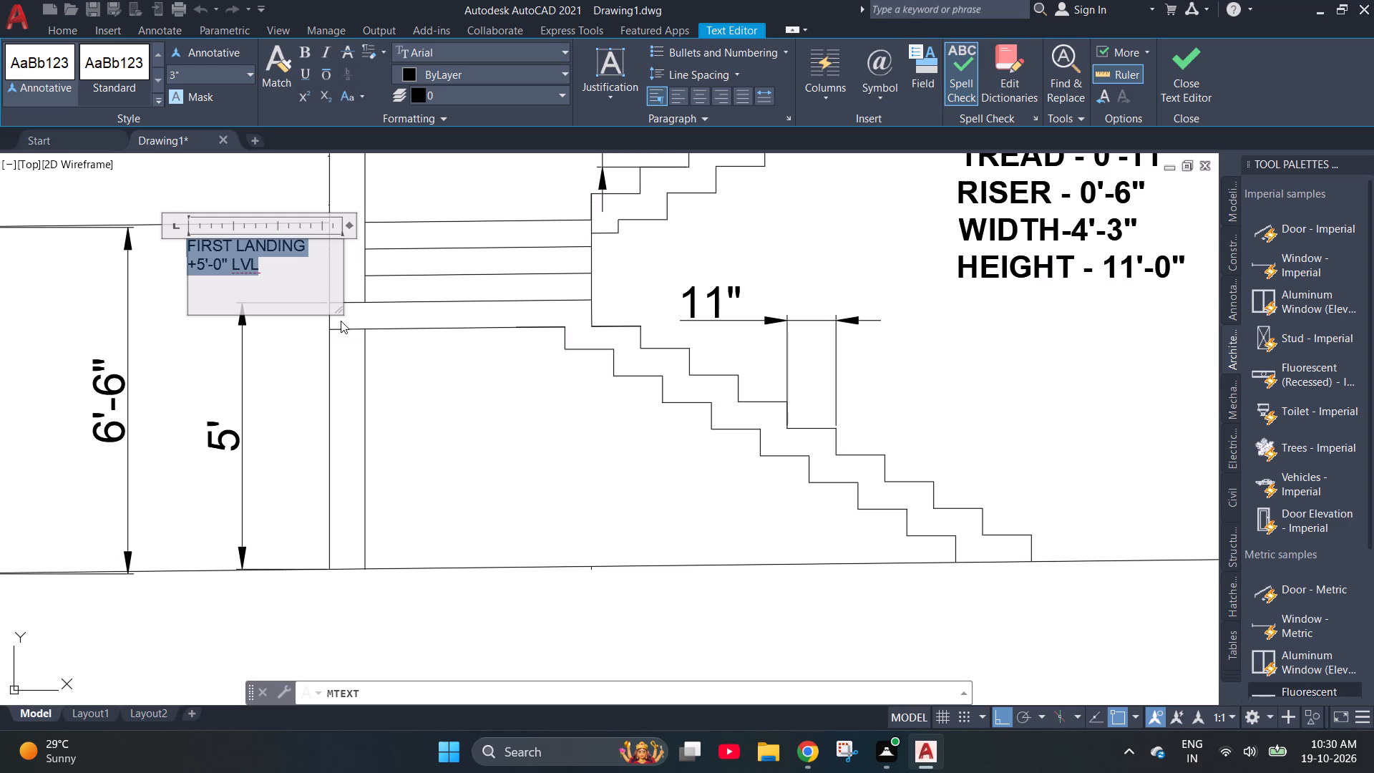
key("ctrl+b")
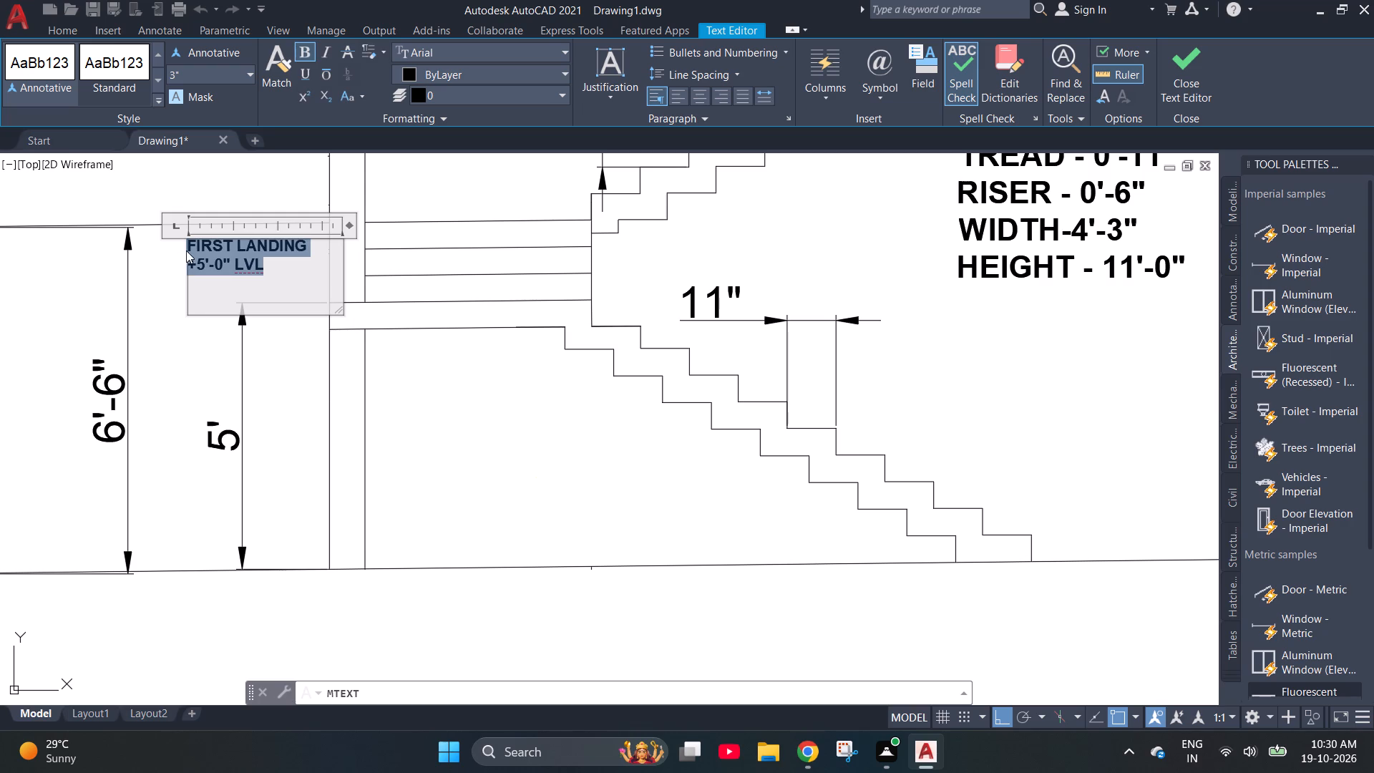
key("ctrl+c")
left_click(156, 257)
Move the FIRST LANDING label straight down, just above the 5' dimension.
left_click(203, 251)
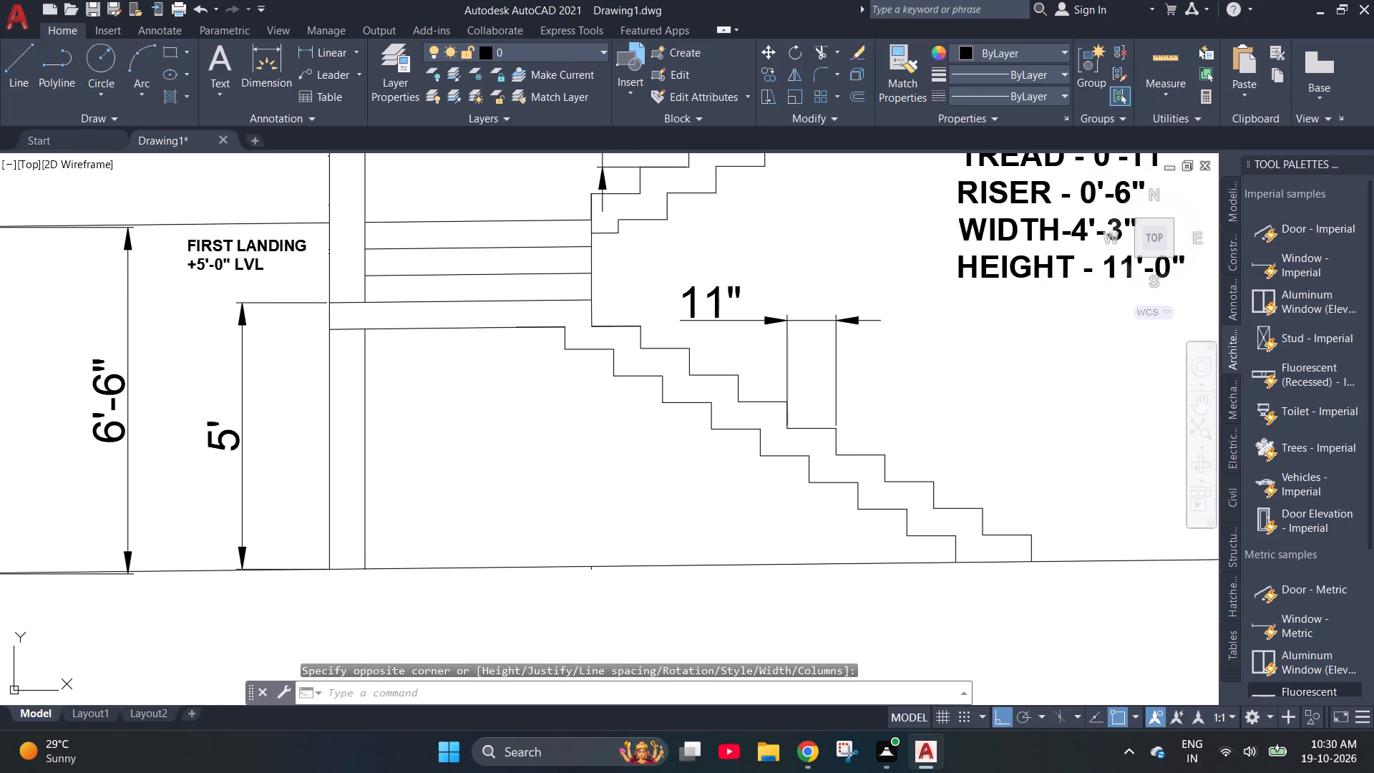
left_click(185, 233)
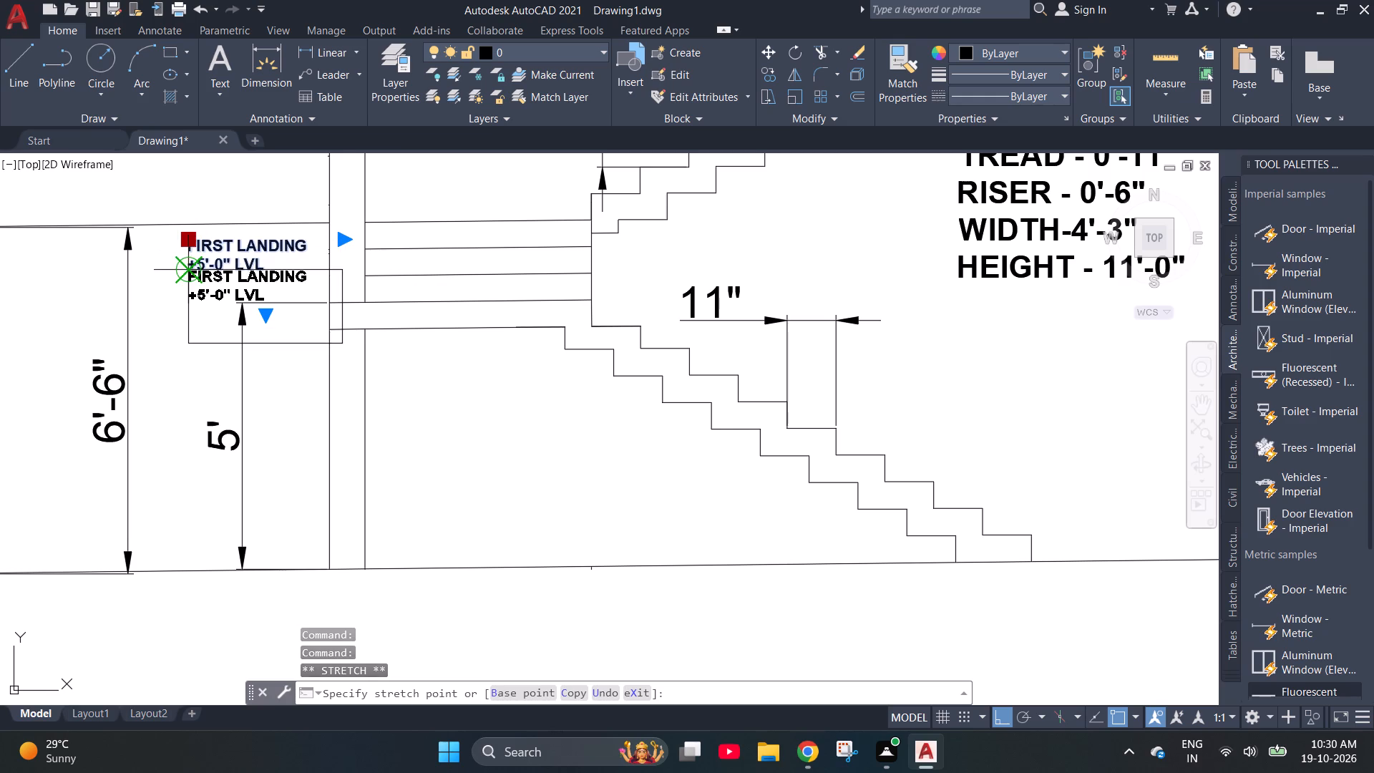
left_click(196, 258)
key("grave")
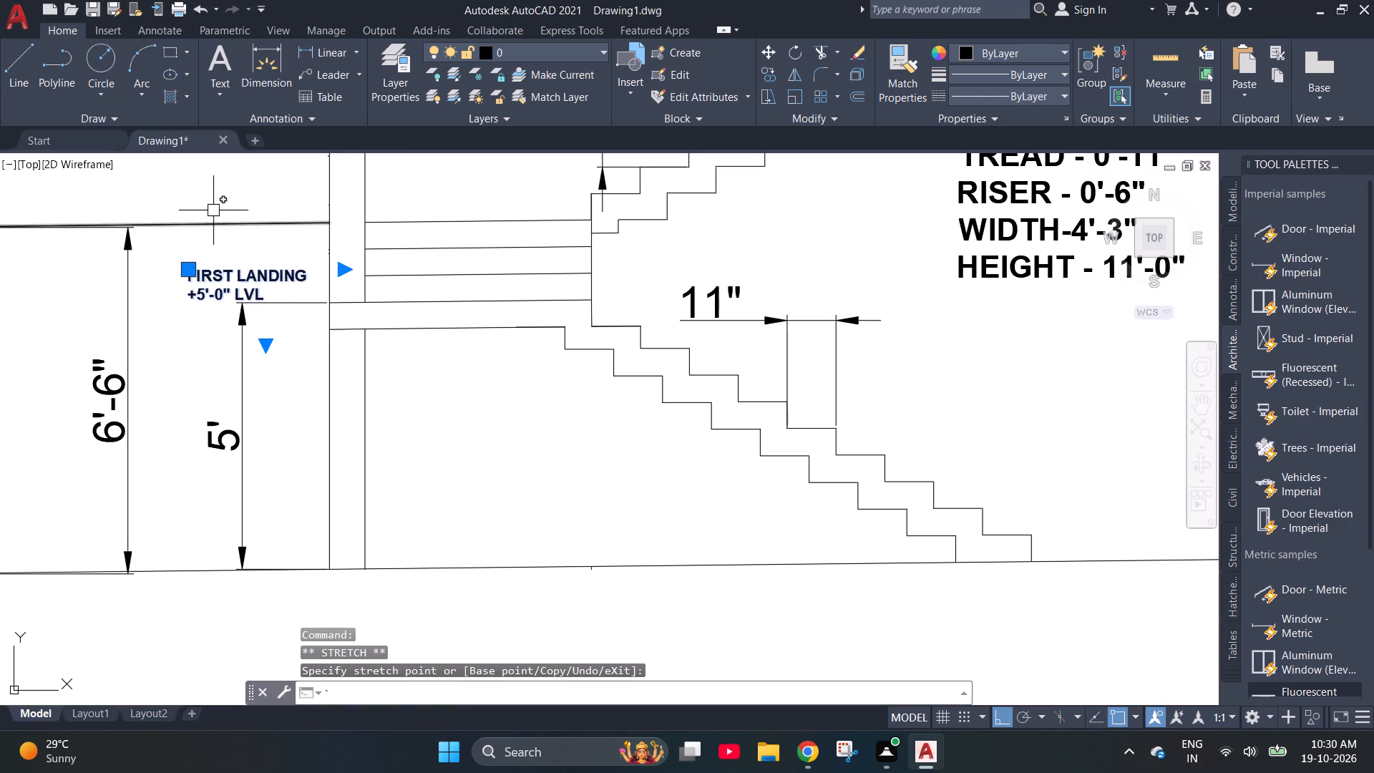
key("Escape")
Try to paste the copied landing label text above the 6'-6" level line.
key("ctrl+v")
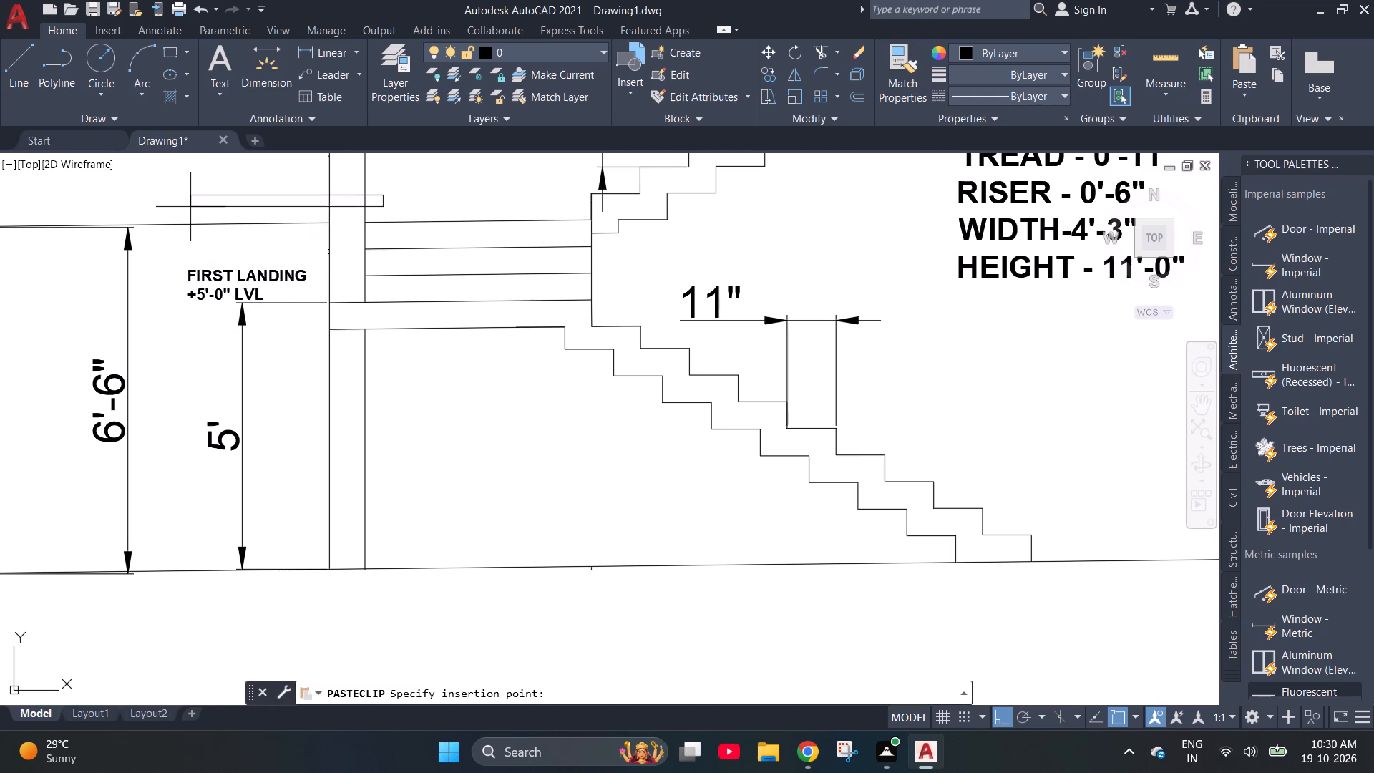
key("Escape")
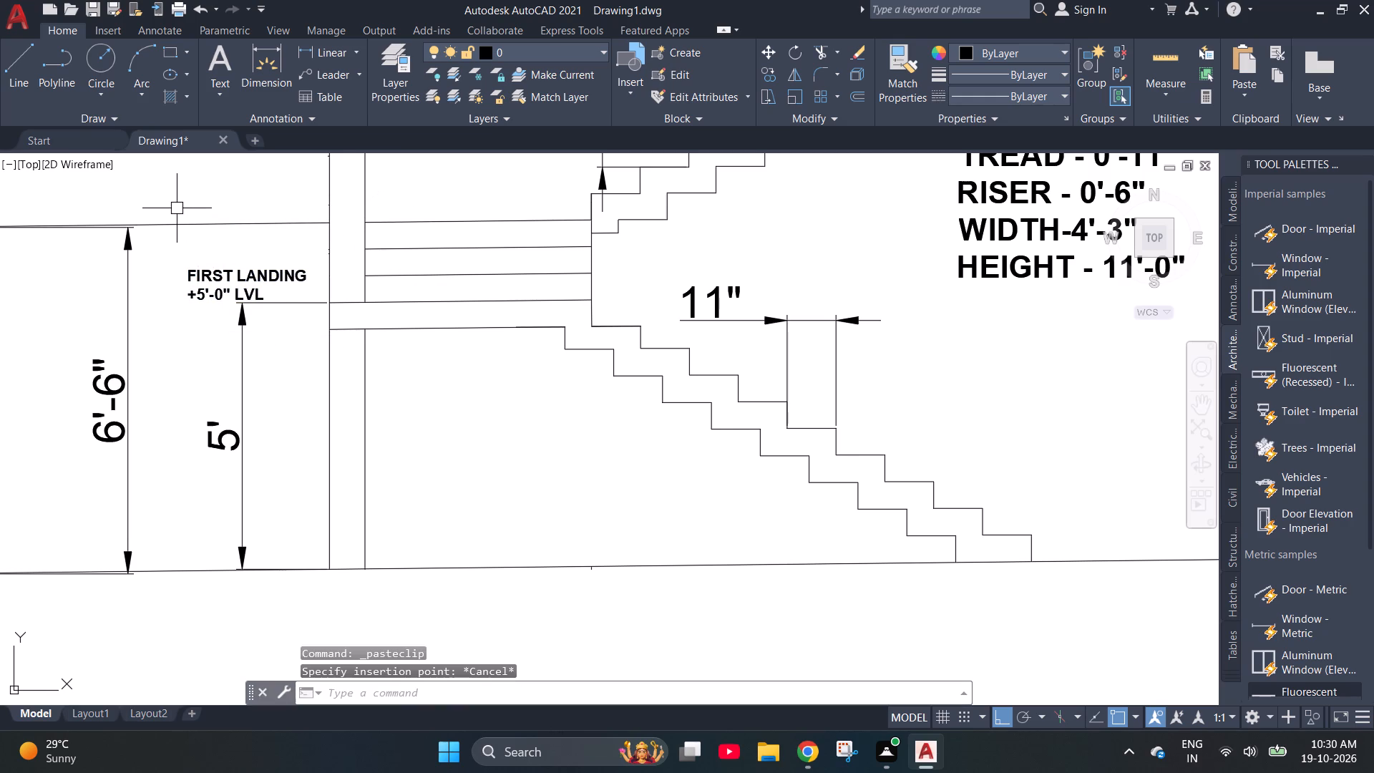
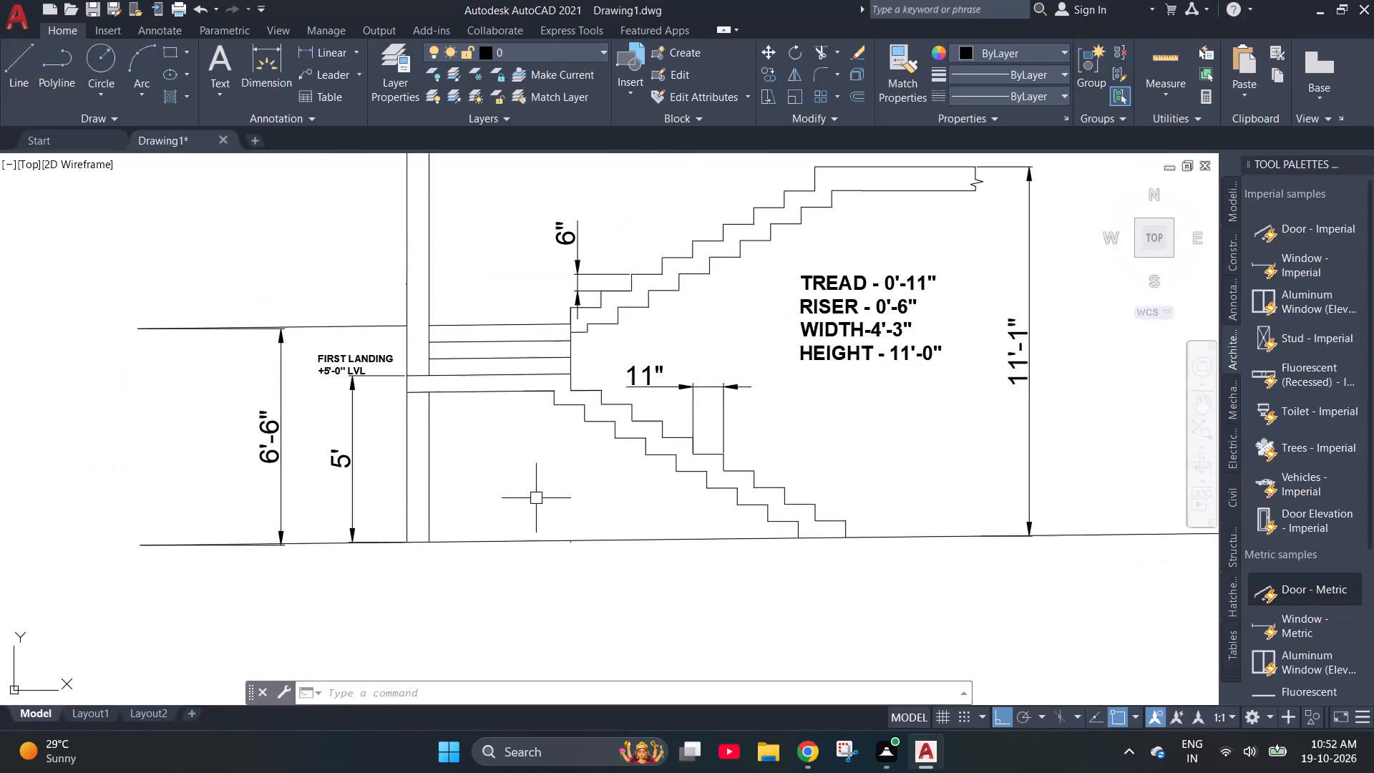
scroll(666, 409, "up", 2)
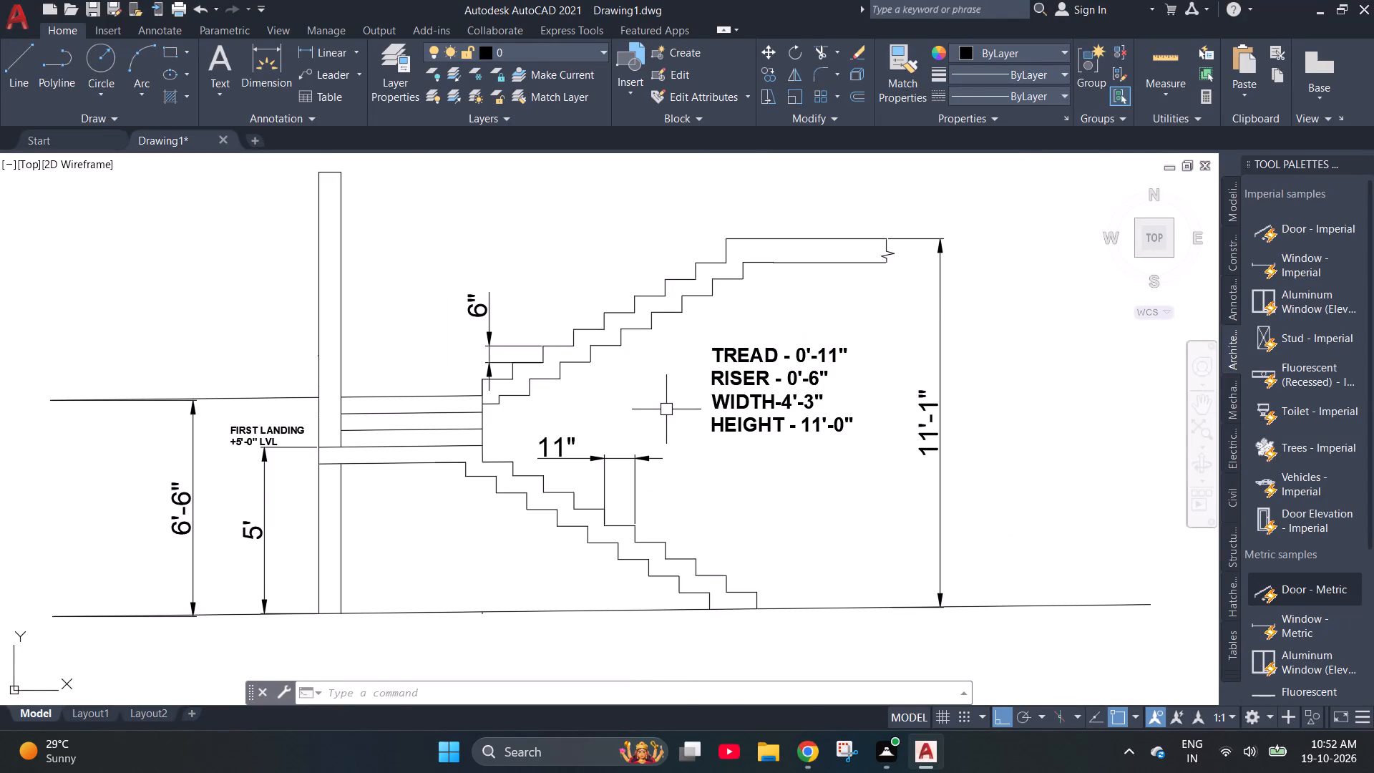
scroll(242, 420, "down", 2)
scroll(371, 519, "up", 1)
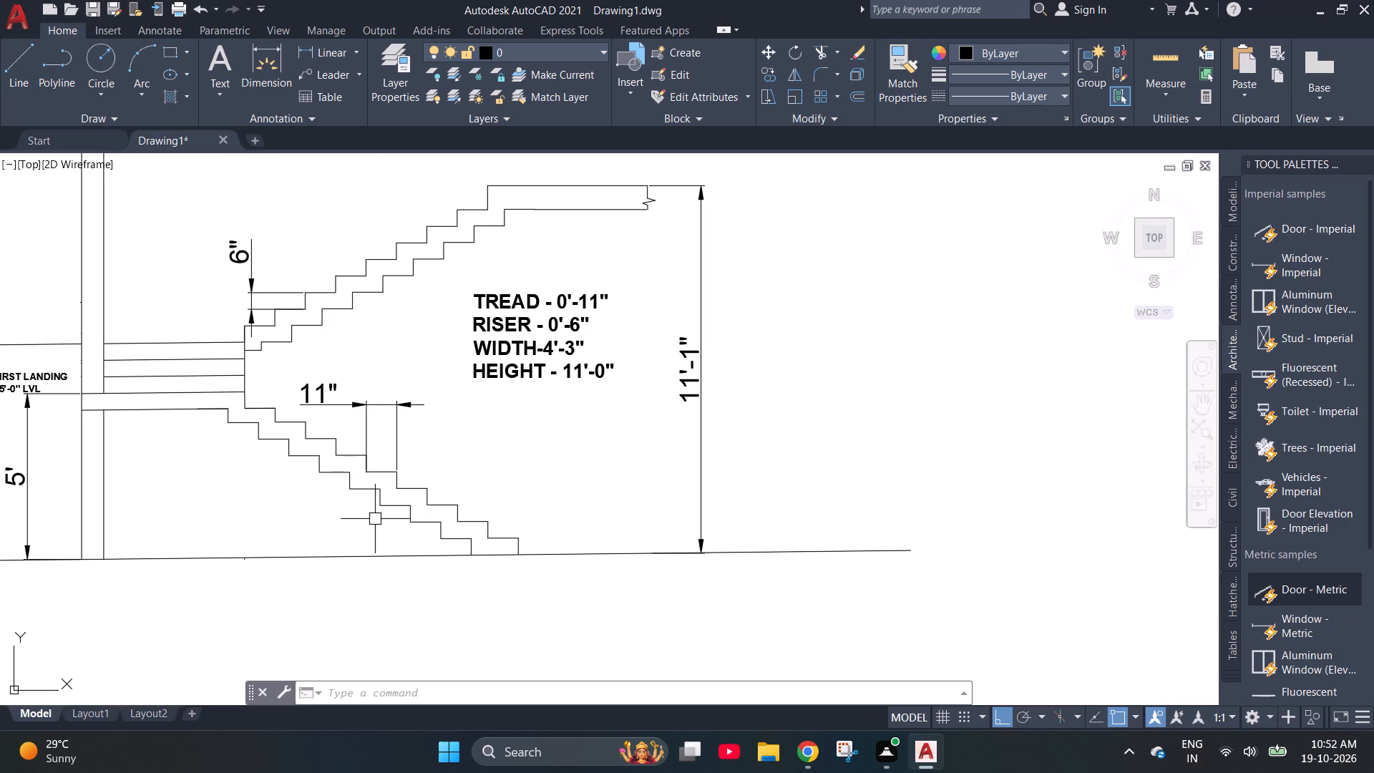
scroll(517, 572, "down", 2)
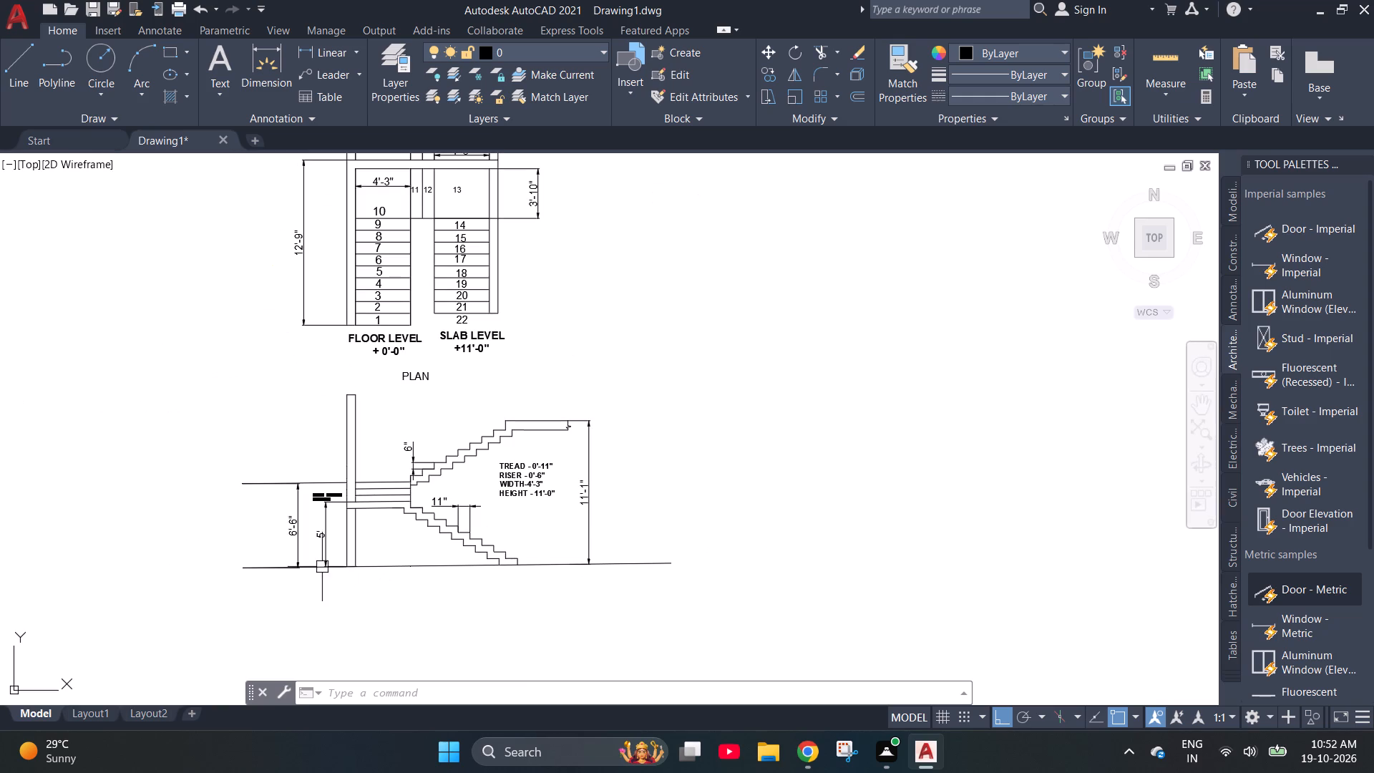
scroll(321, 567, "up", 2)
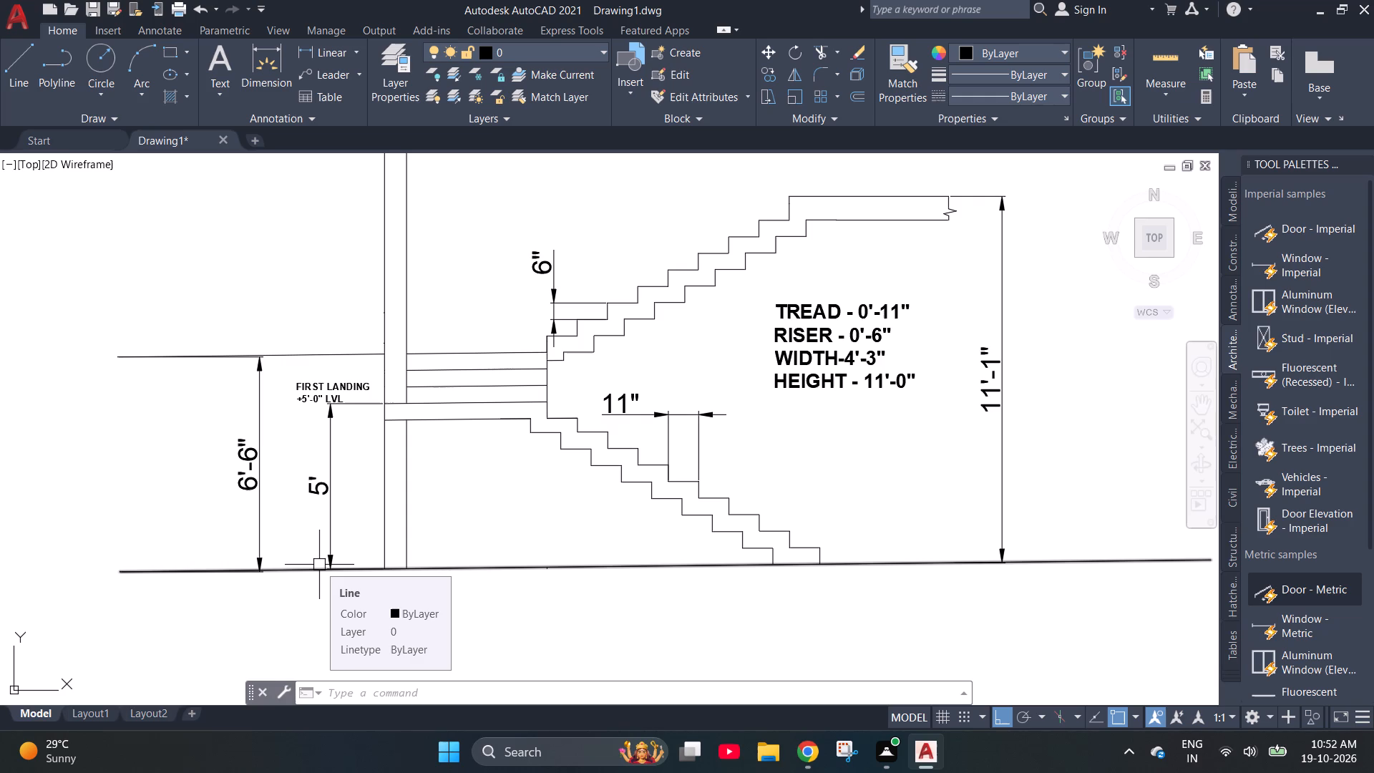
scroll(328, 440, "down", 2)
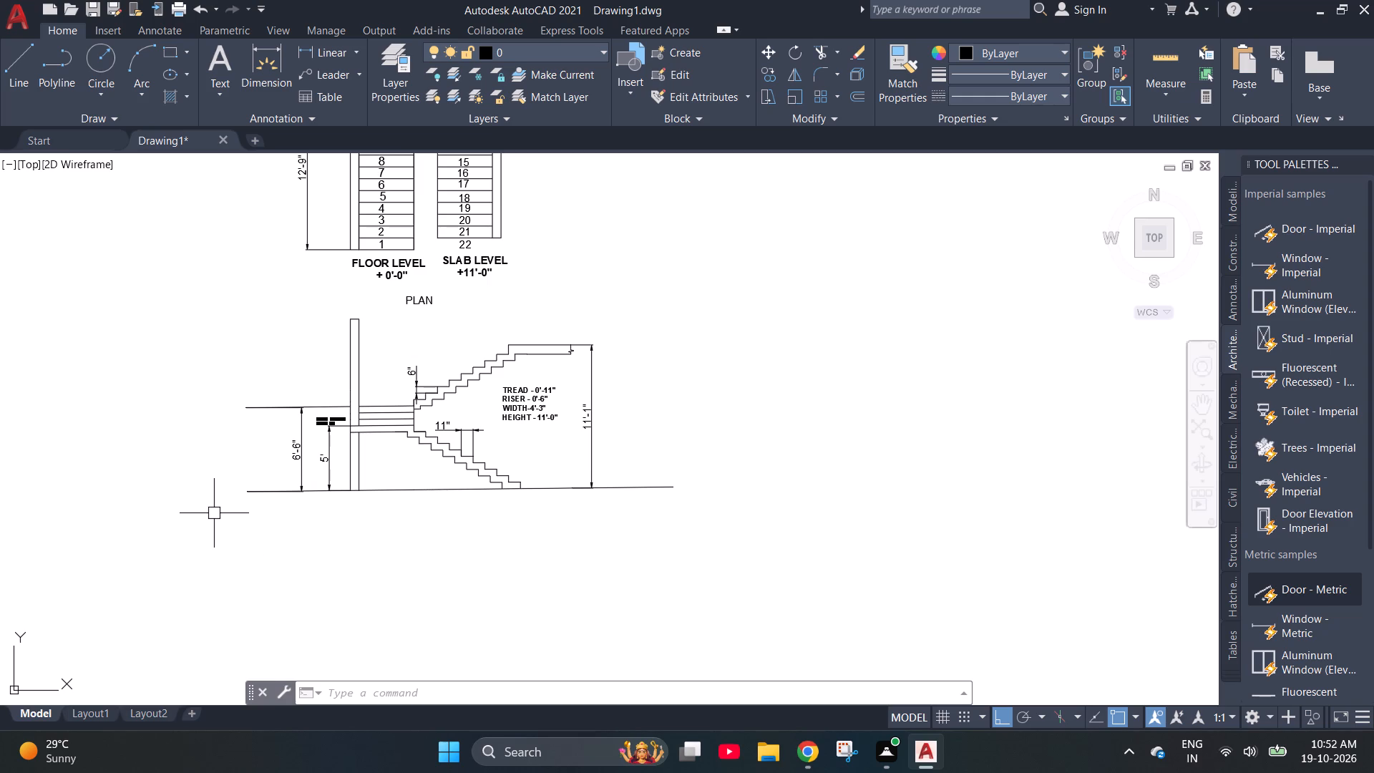
Move the FIRST LANDING label straight up a little, between the 5' dimension and the 6'-6" level line.
scroll(338, 403, "up", 3)
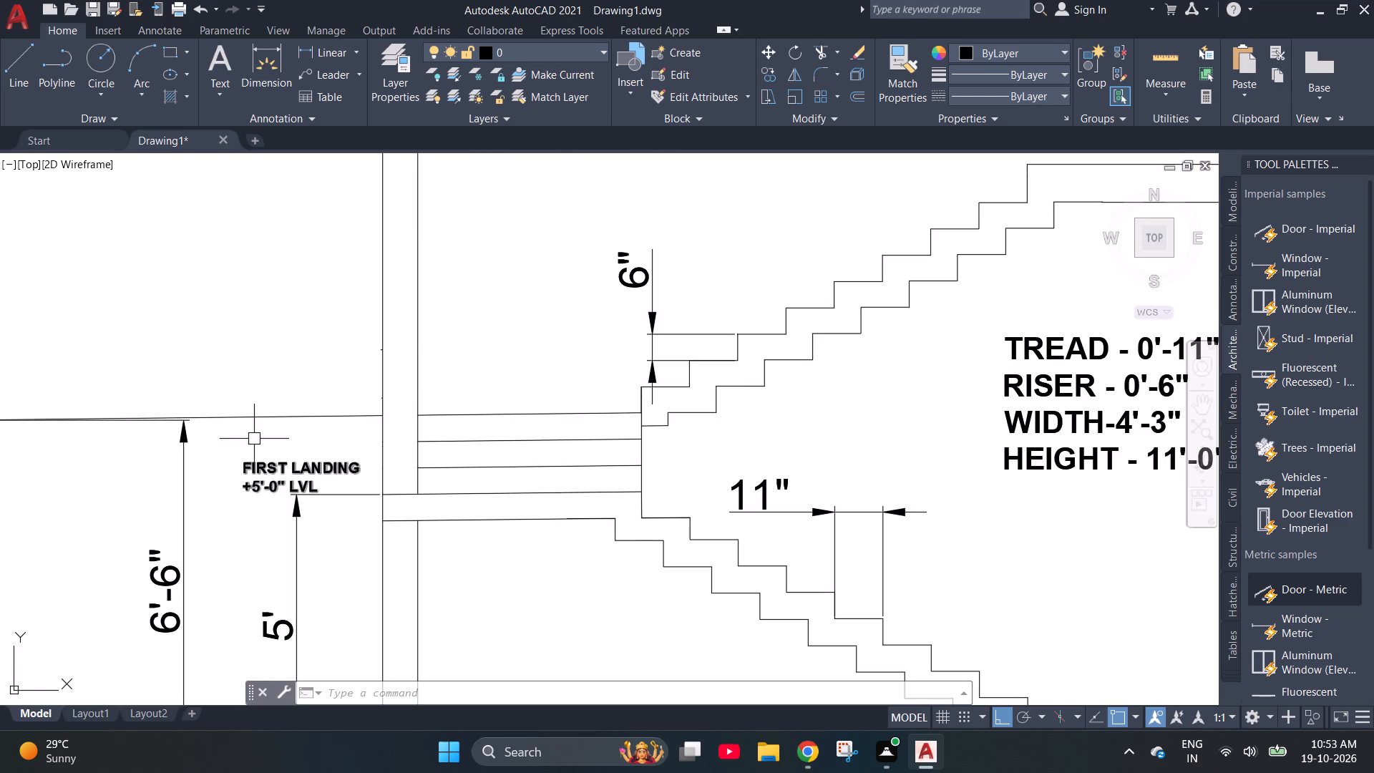
left_click(265, 481)
left_click(240, 464)
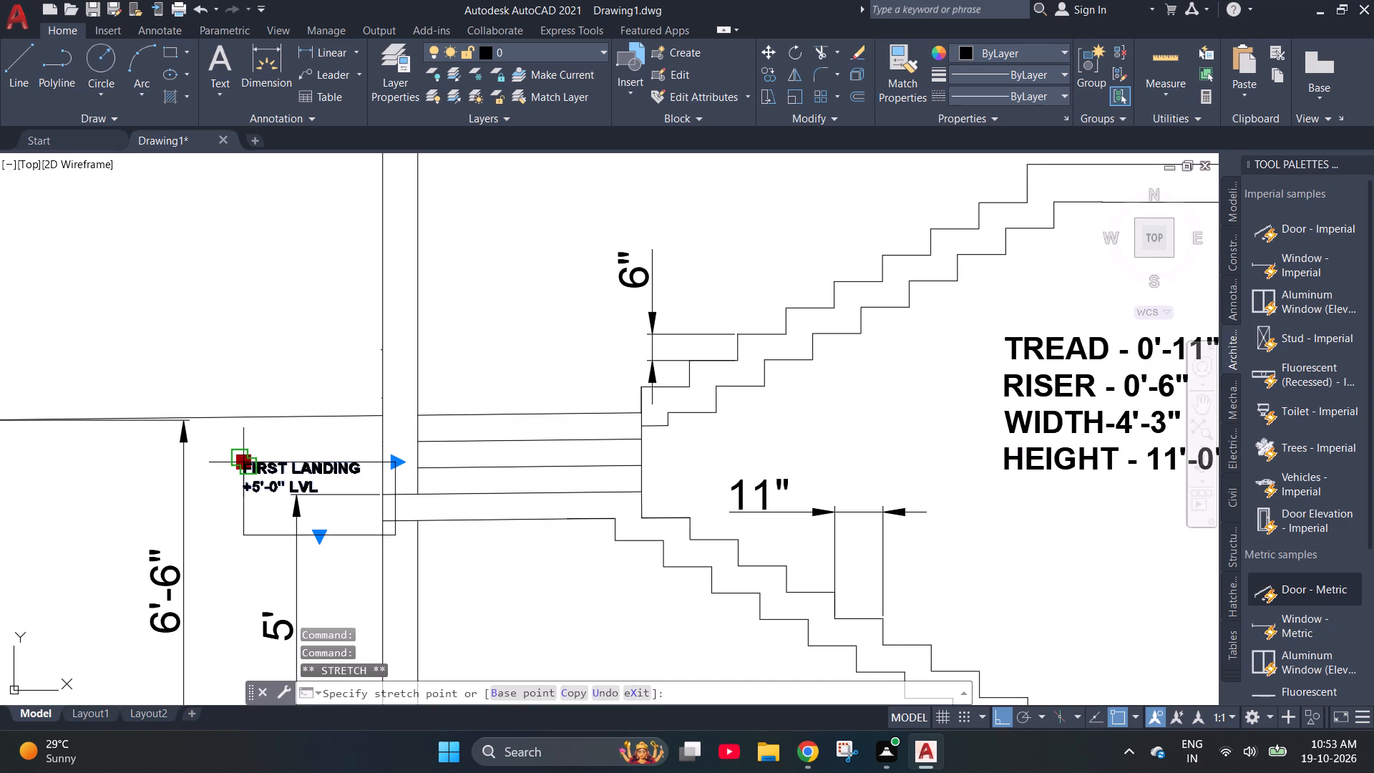
left_click(240, 439)
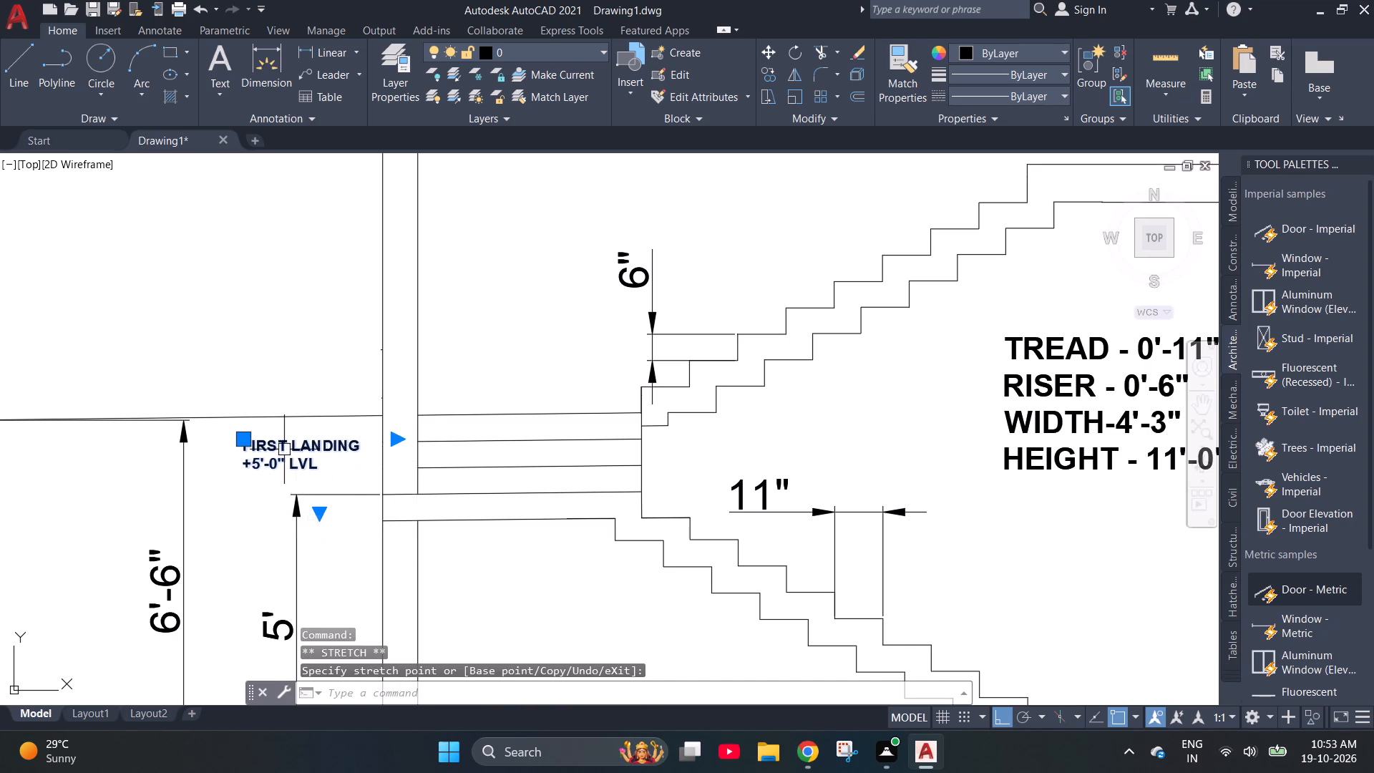
Set the FIRST LANDING label's text height to 4", trying 5" first, and widen its text box so FIRST LANDING fits on one line.
double_click(284, 449)
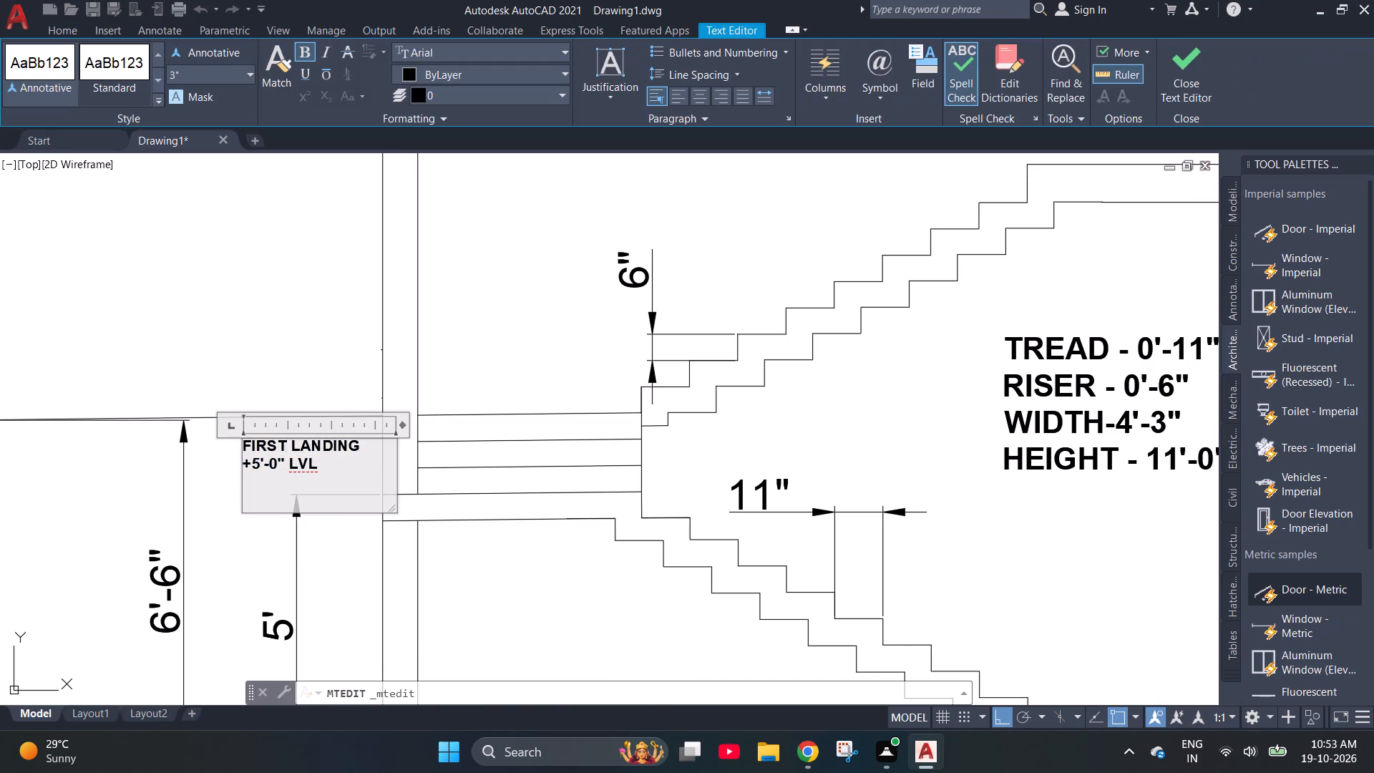
key("ctrl+a")
left_click(195, 70)
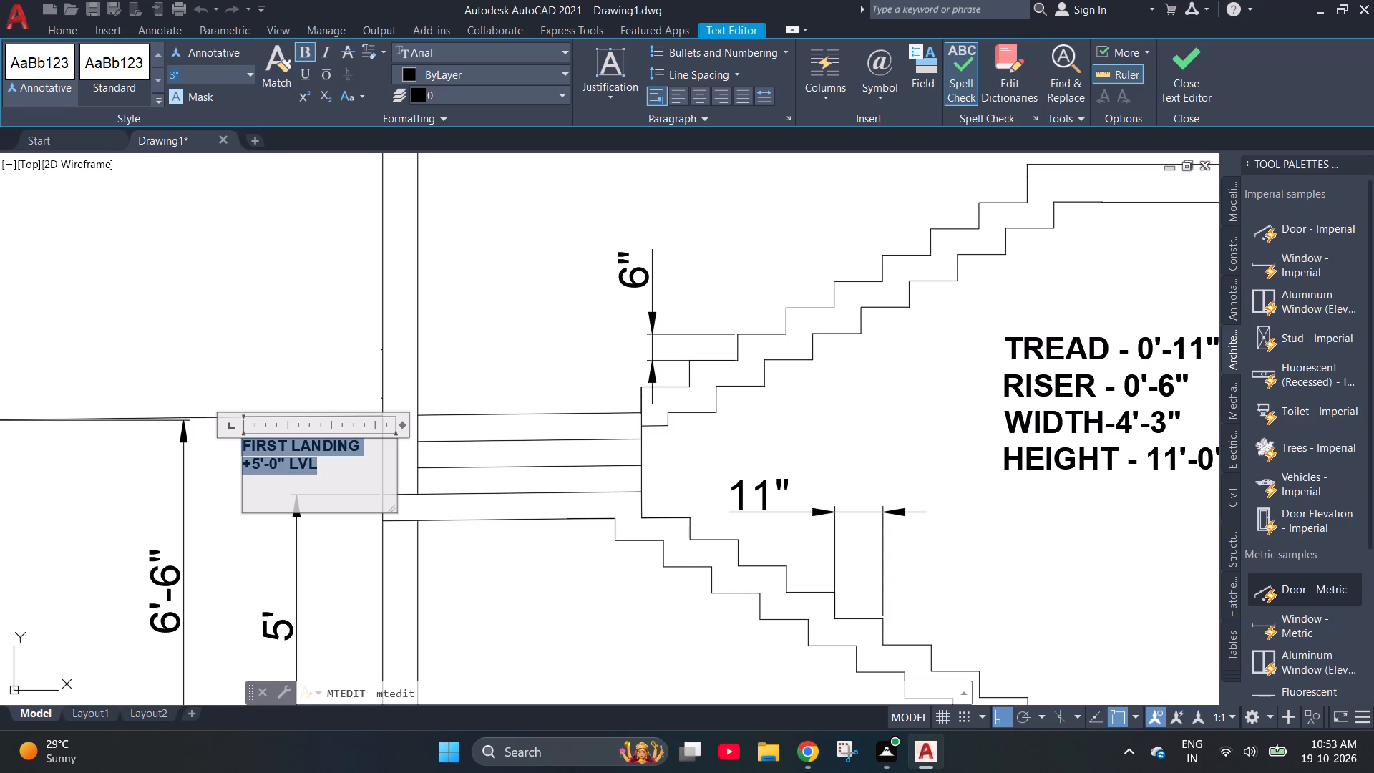
type("5\"")
key("Return")
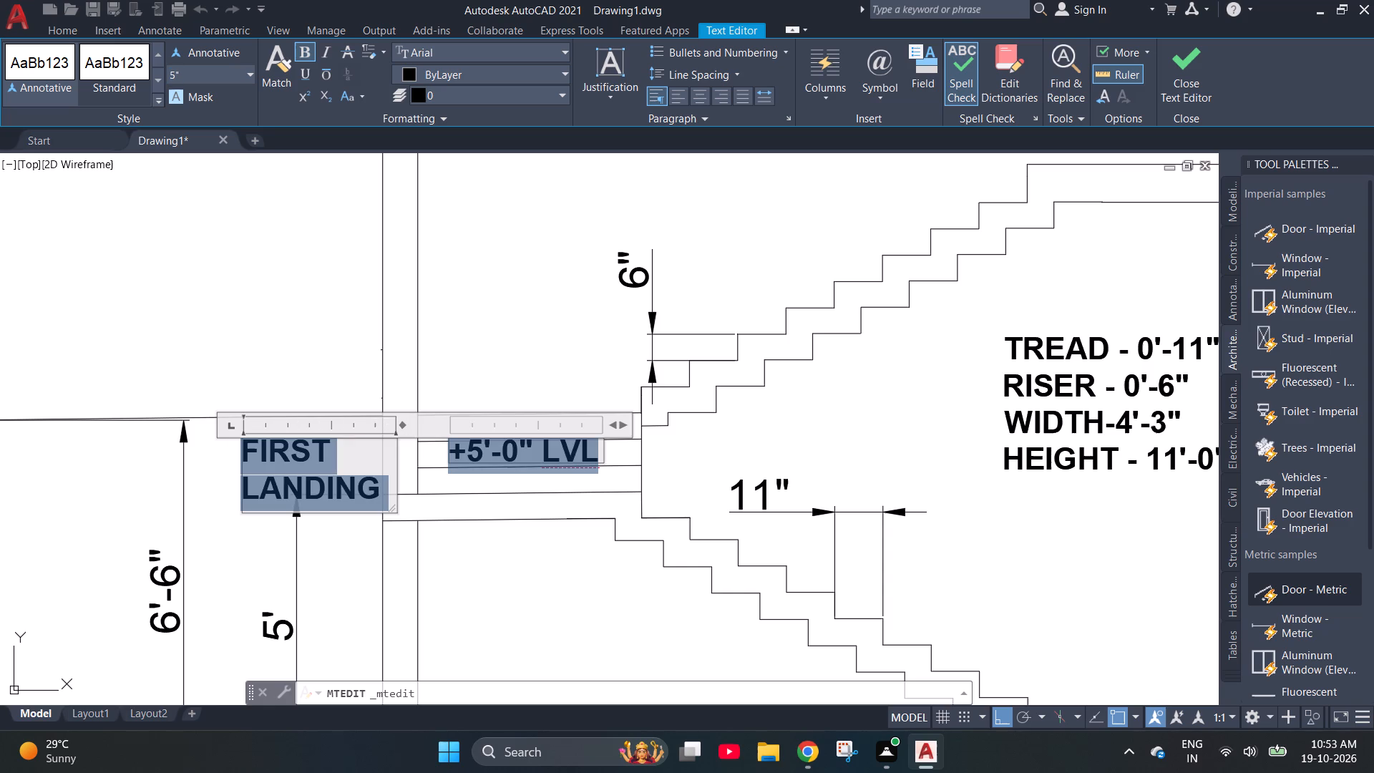
key("ctrl+a")
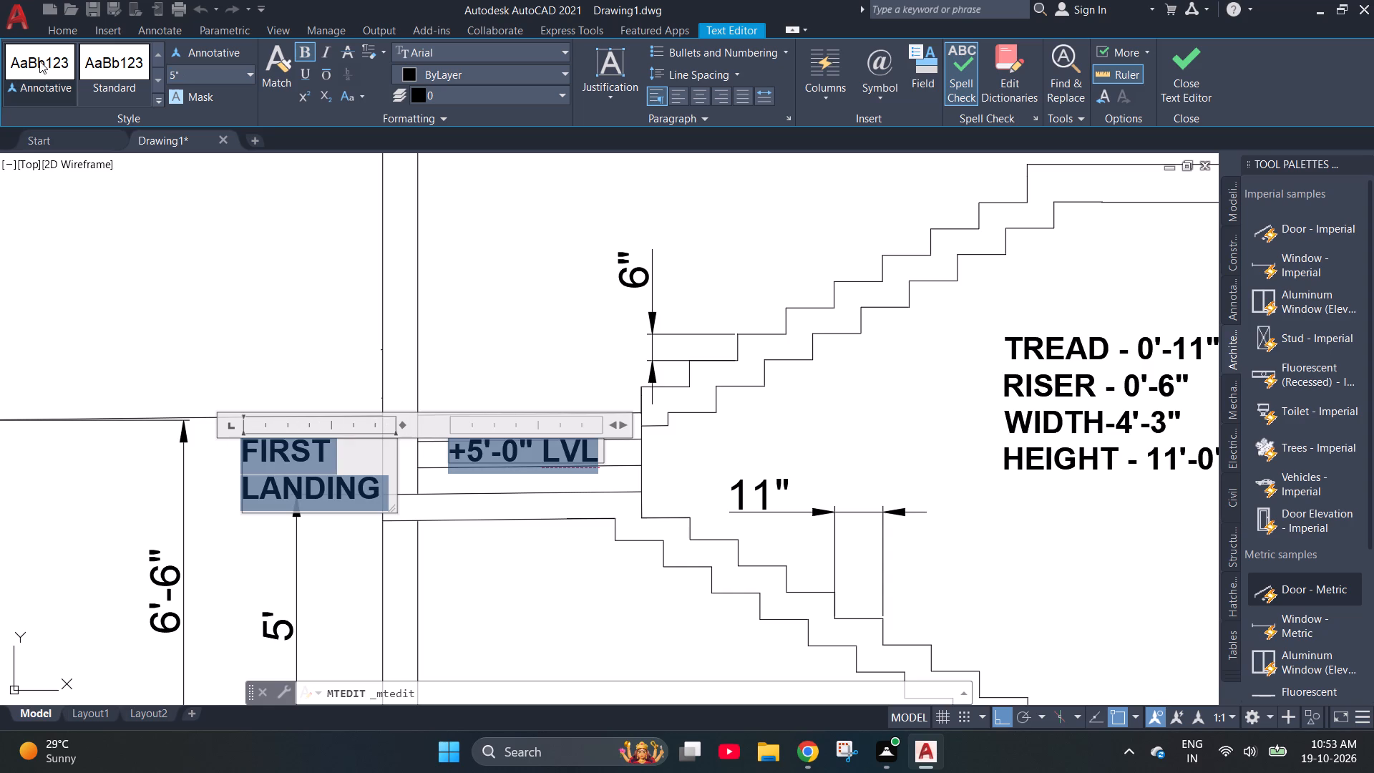
left_click(176, 72)
type("4\"")
key("Return")
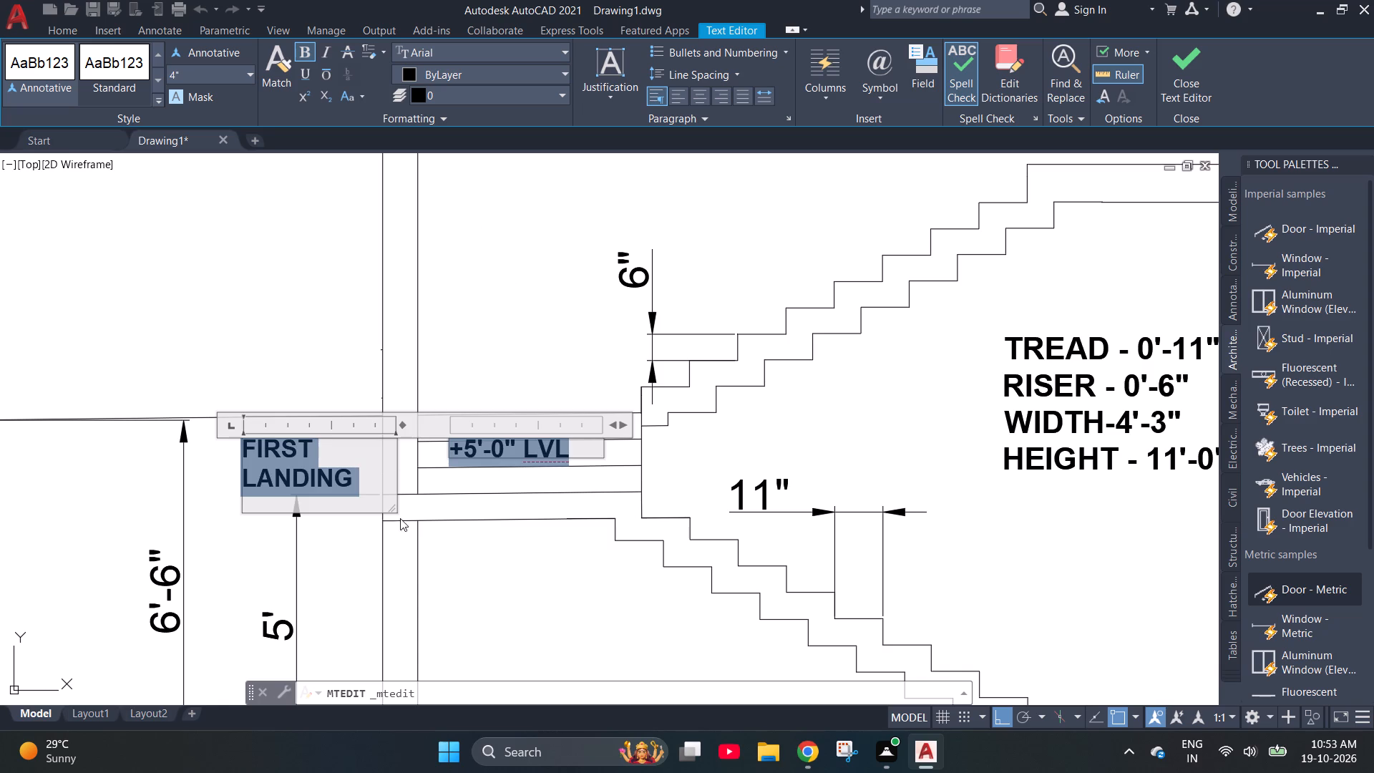
left_click_drag(396, 511, 533, 602)
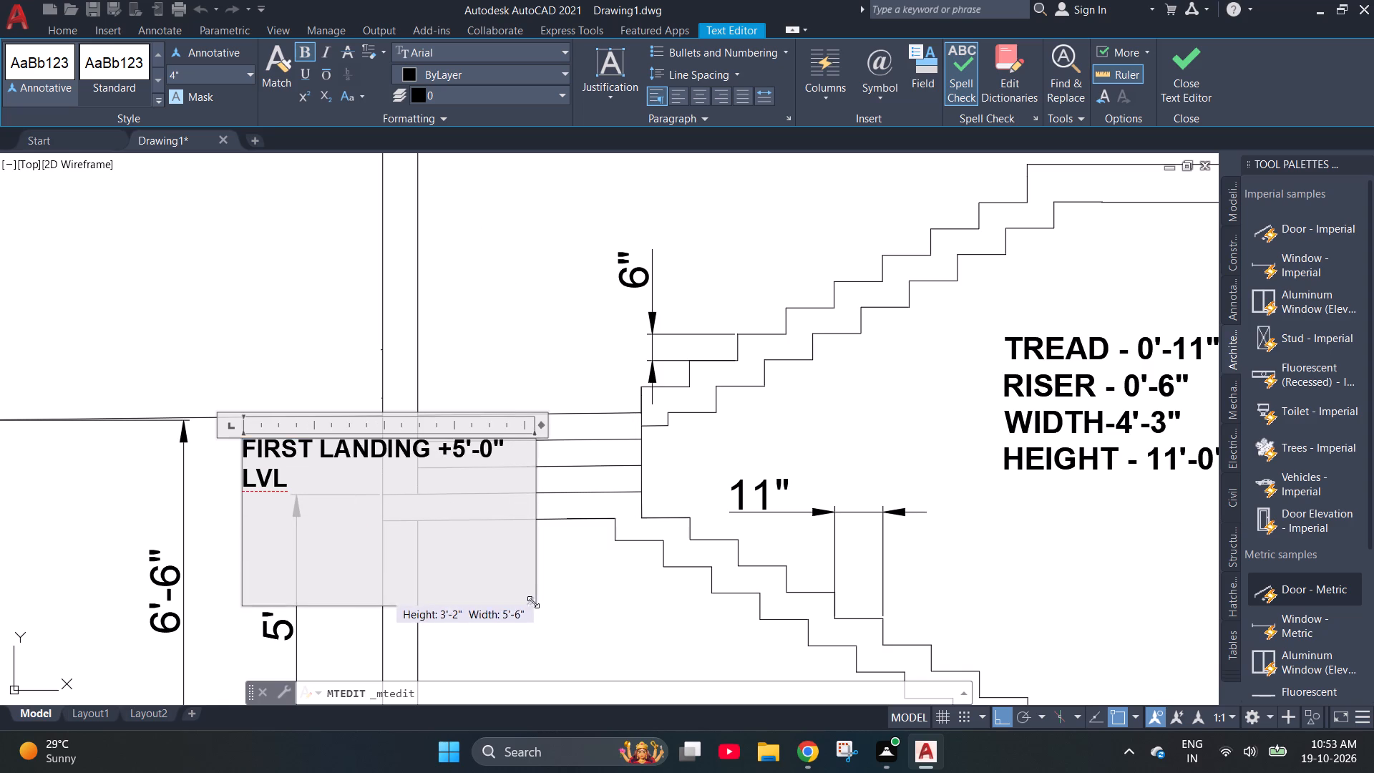
left_click_drag(533, 602, 482, 550)
left_click(218, 493)
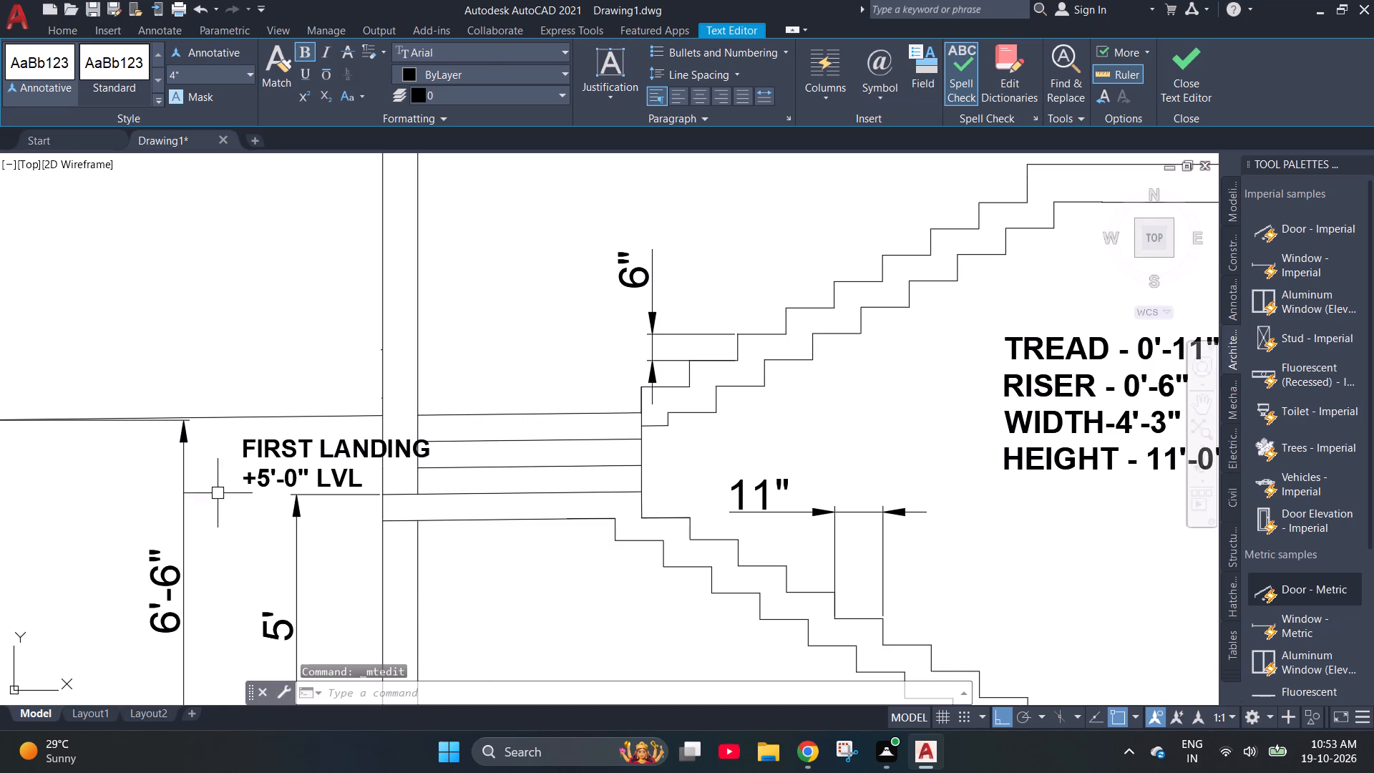
Shift the FIRST LANDING label horizontally left, away from the wall and toward the 6'-6" dimension.
left_click(276, 448)
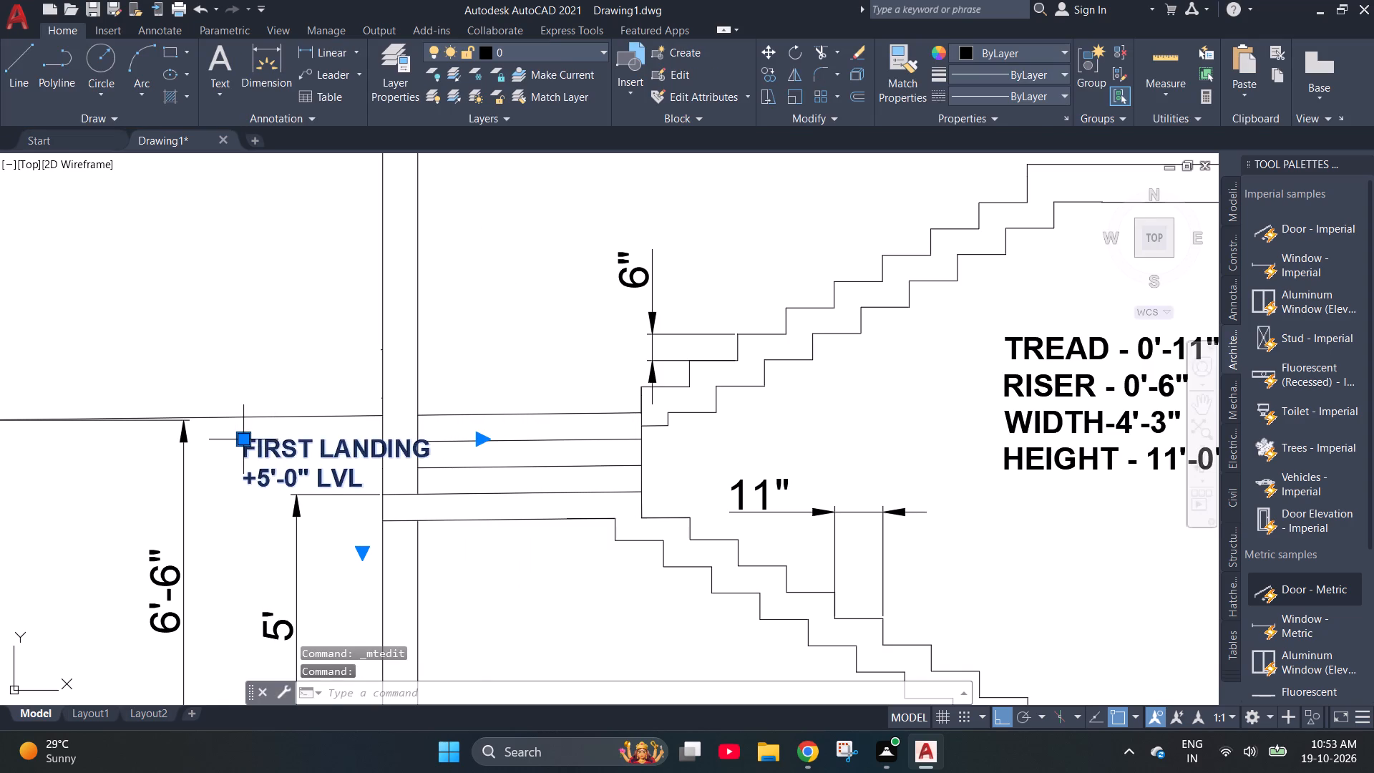
left_click(245, 443)
left_click(208, 441)
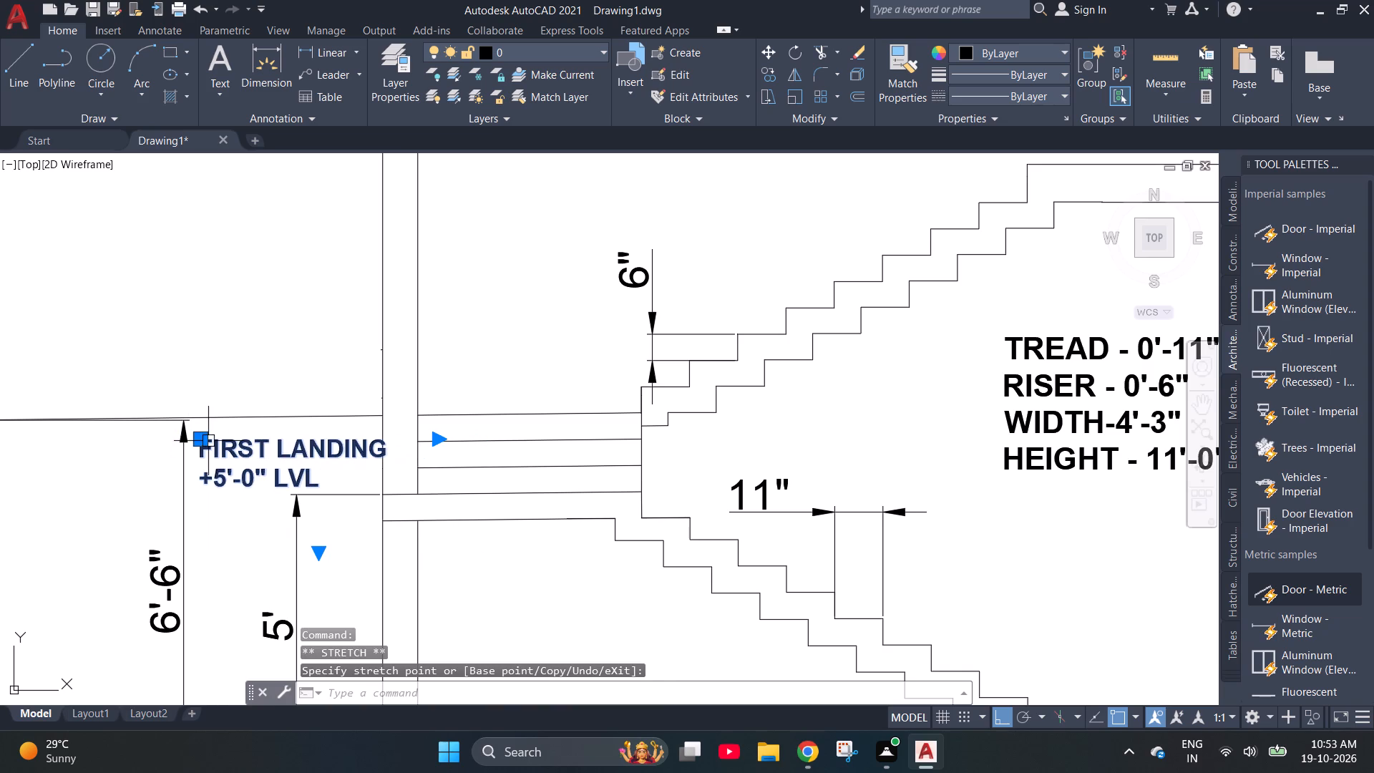
key("Escape")
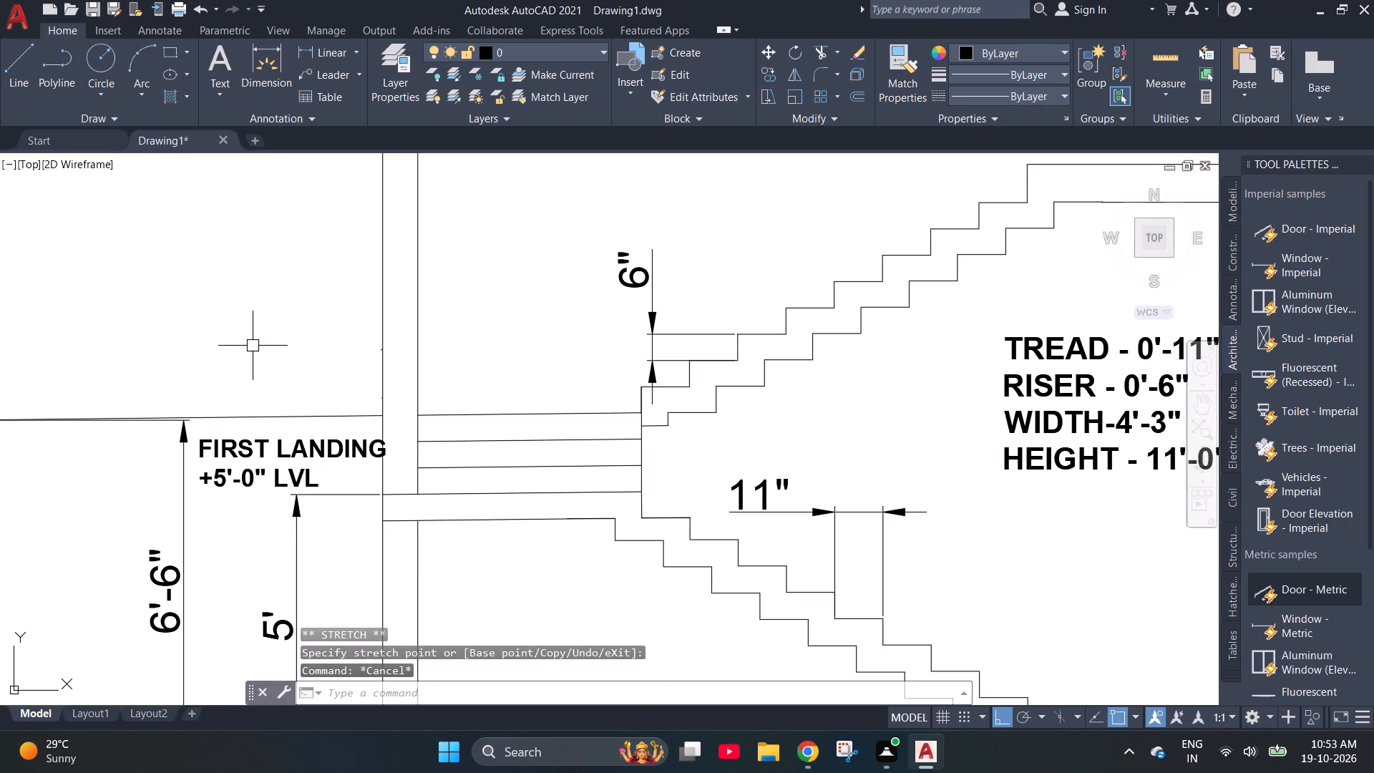
Paste the copied landing text above the 6'-6" level line and change it to SECOND LANDING, with +6'-6" LVL on a second line.
key("ctrl+v")
left_click(203, 390)
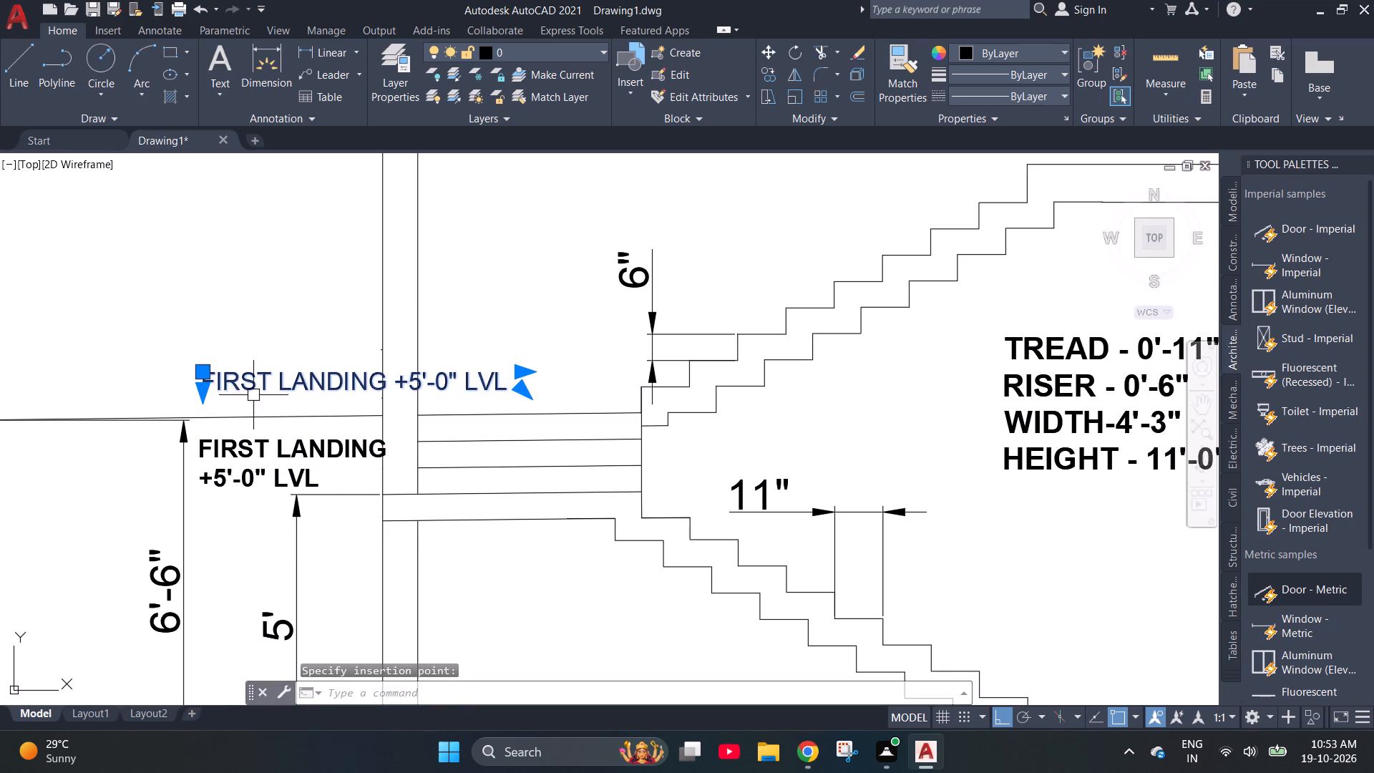
triple_click(276, 370)
key("ctrl+a")
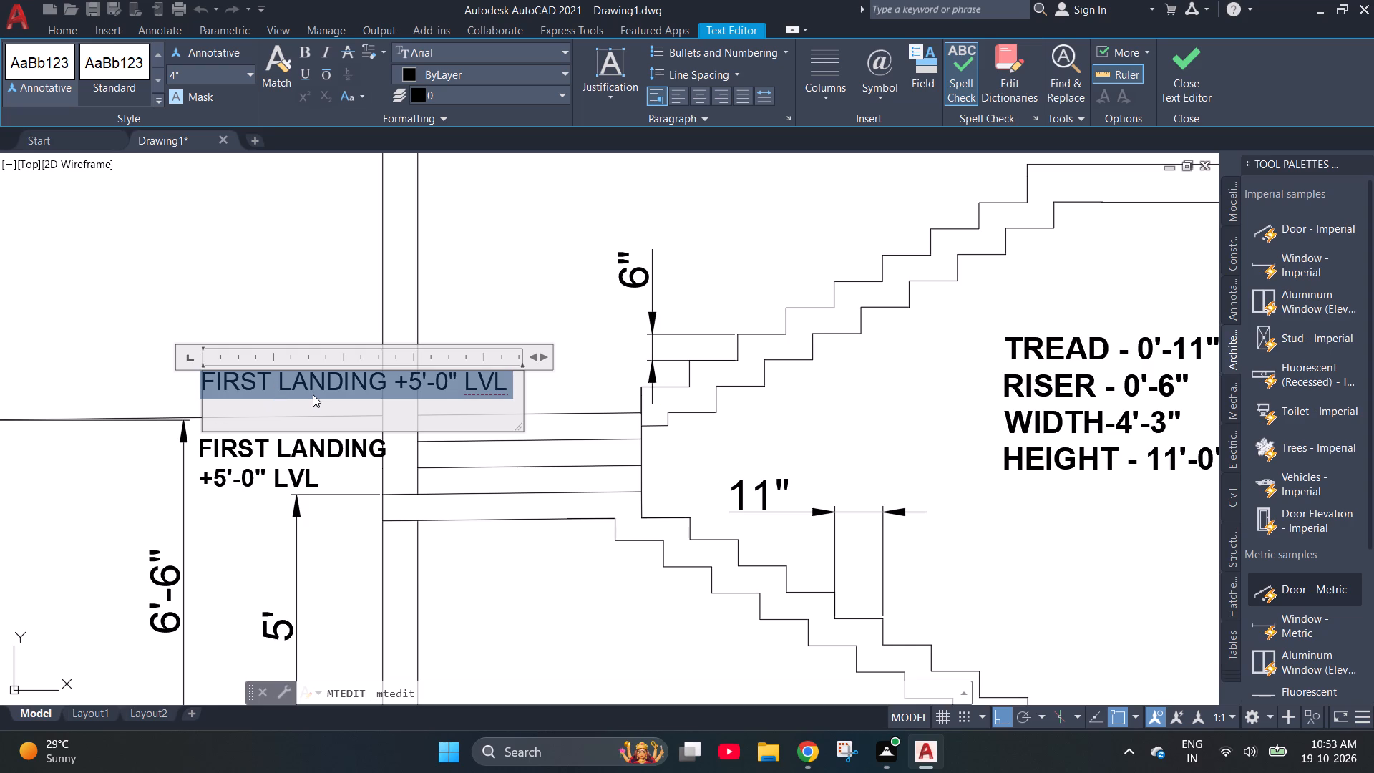
type("SE")
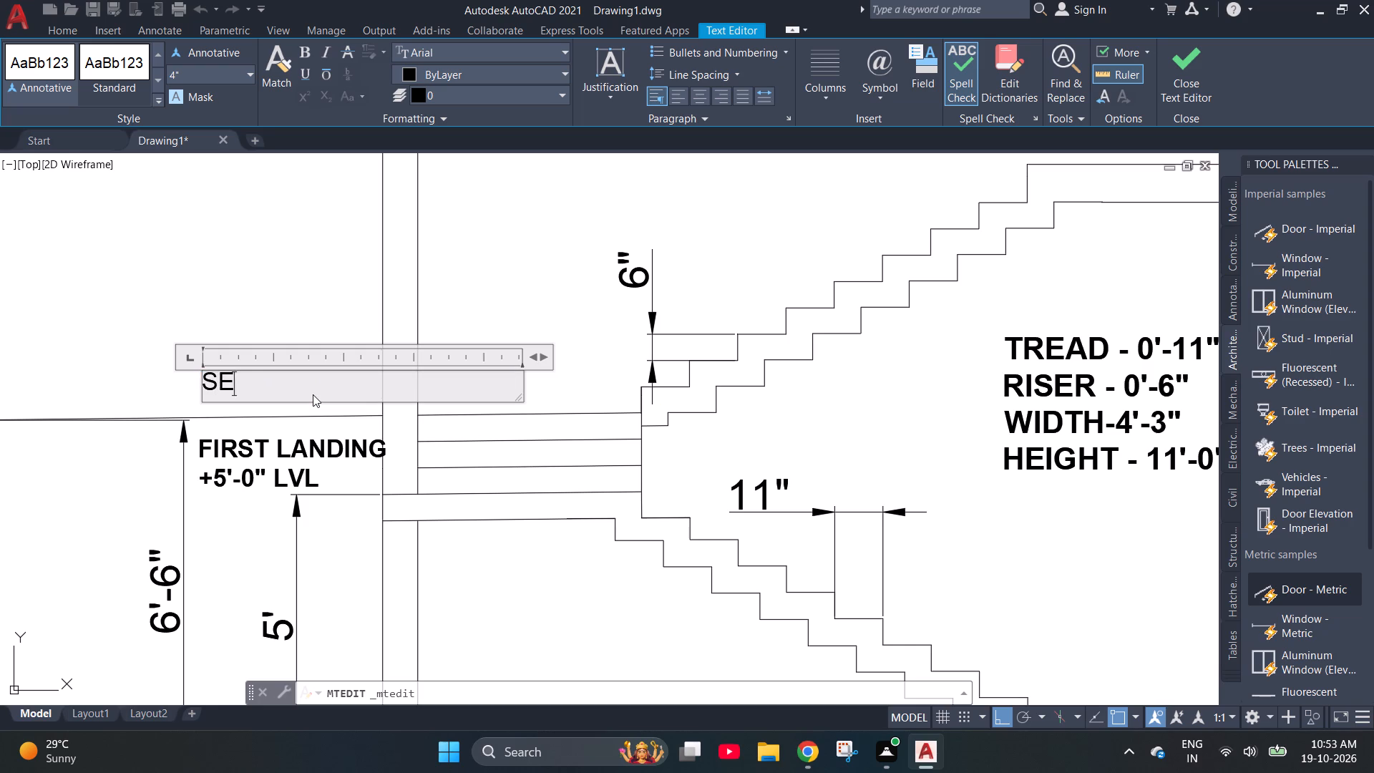
type("CON")
key("d")
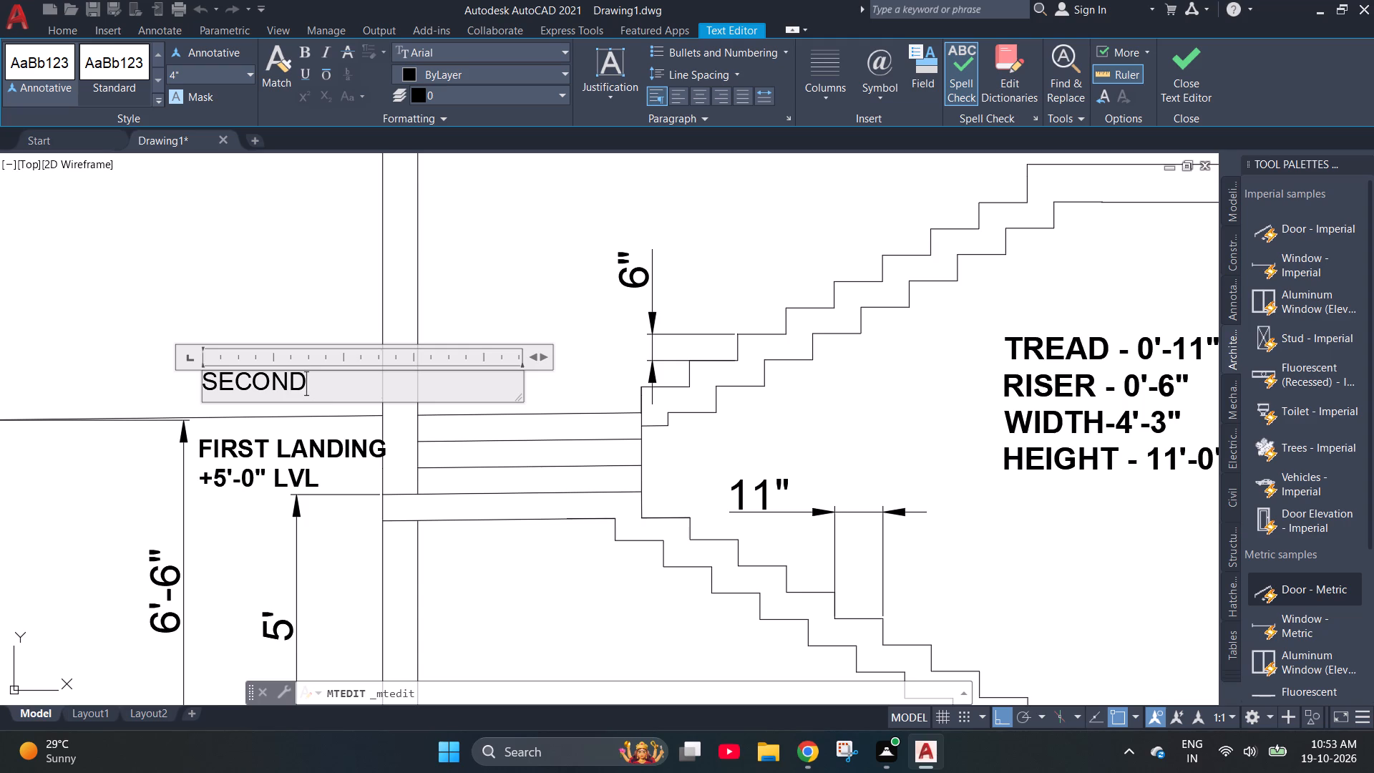
key("space")
type("LANDING")
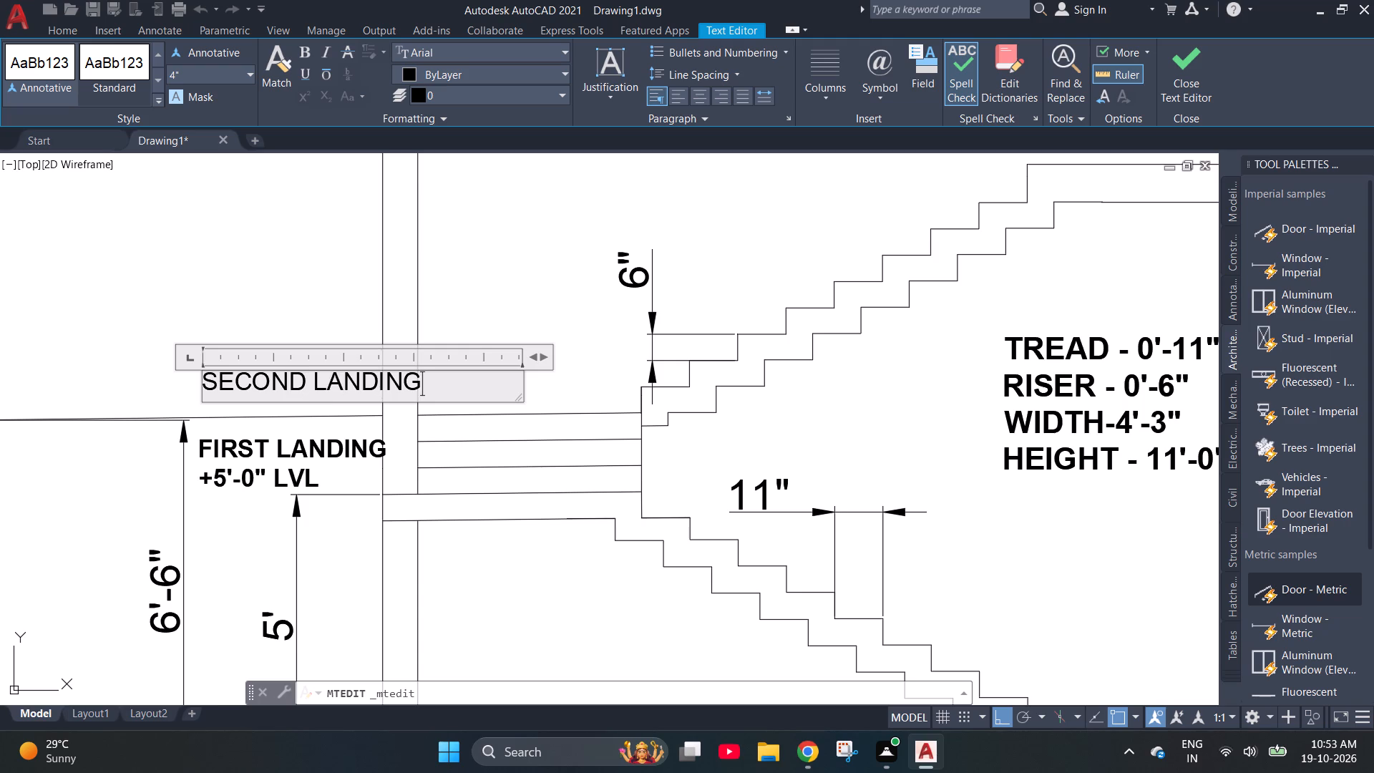
key("Return")
type("+6")
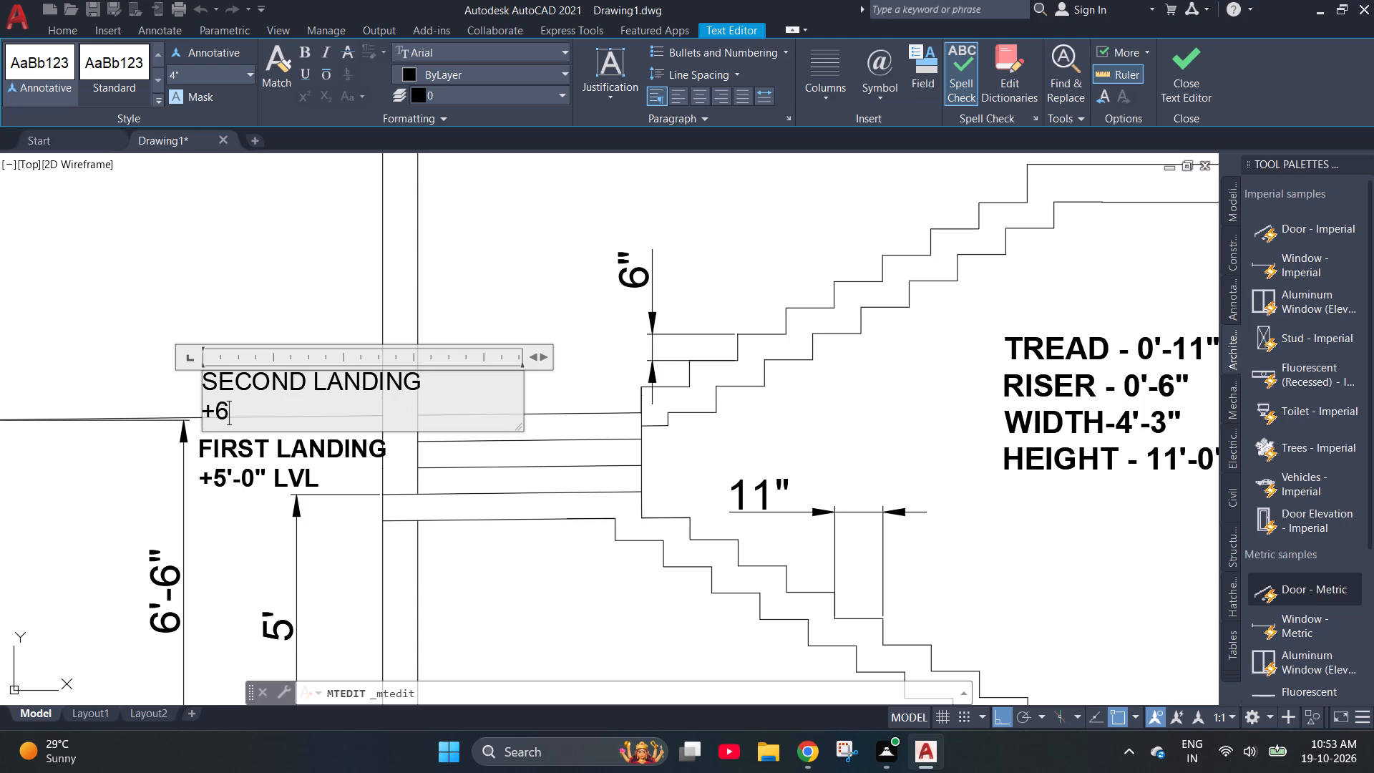
type("'-6")
key("shift+quotedbl")
key("space")
type("LVL")
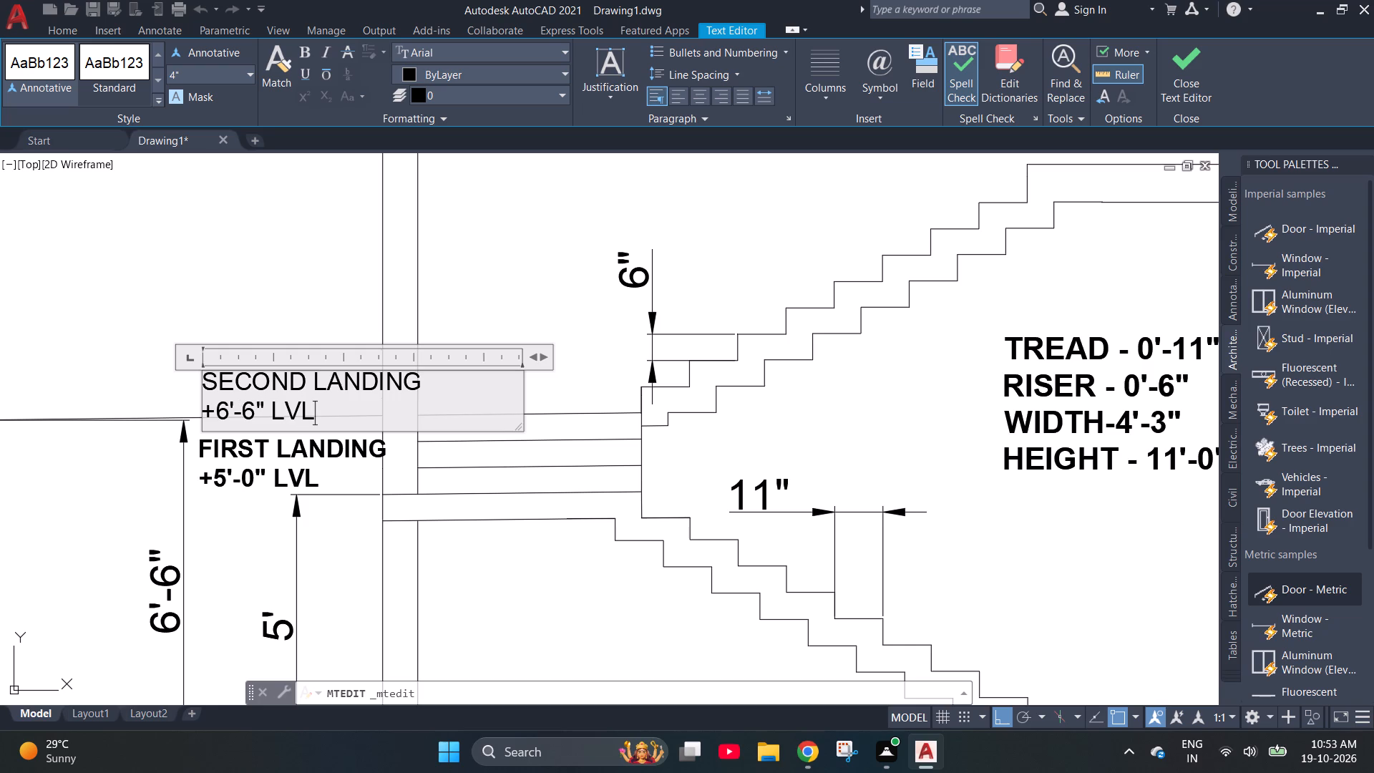
Make all the text of the SECOND LANDING label bold.
key("ctrl+a")
key("ctrl+b")
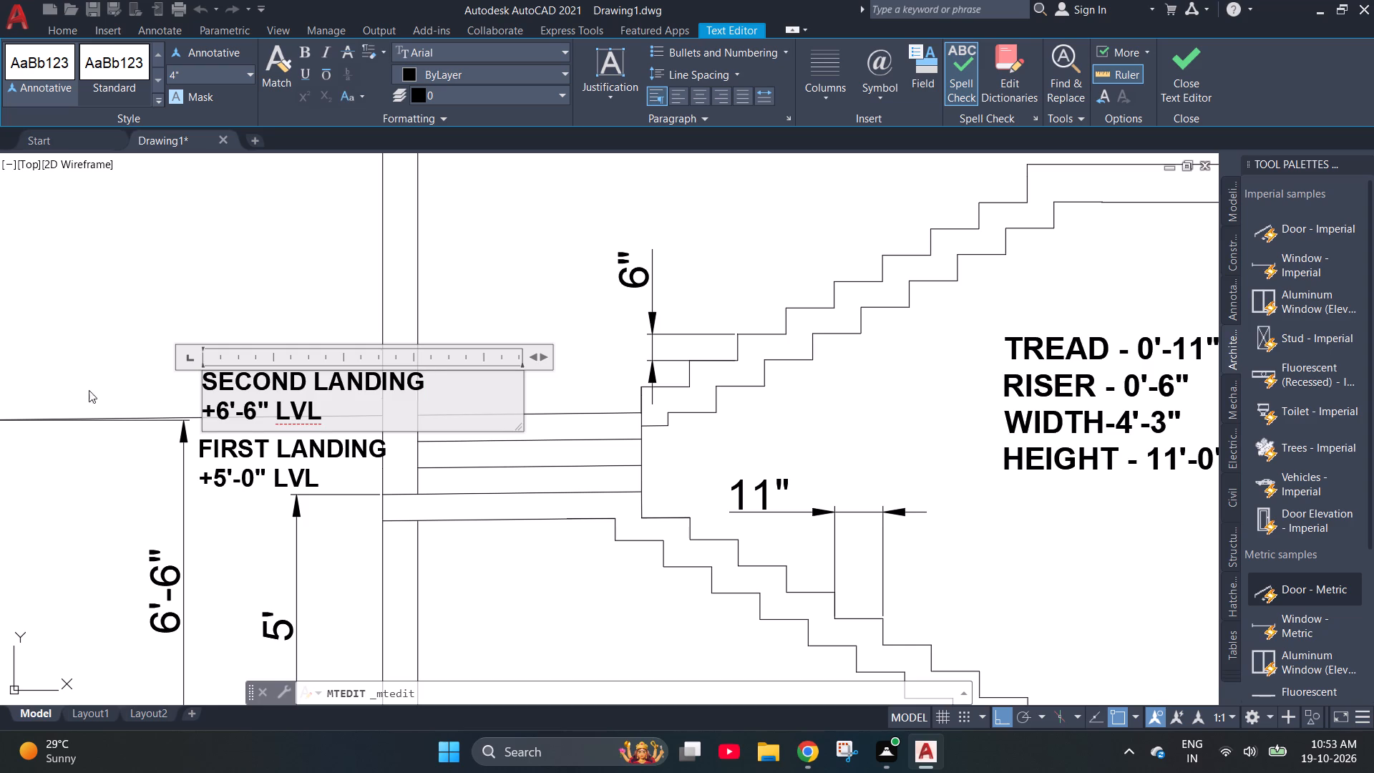
left_click(243, 263)
Move the SECOND LANDING label up clear of the 6'-6" level line, and left so it sits clear of the wall.
left_click(214, 379)
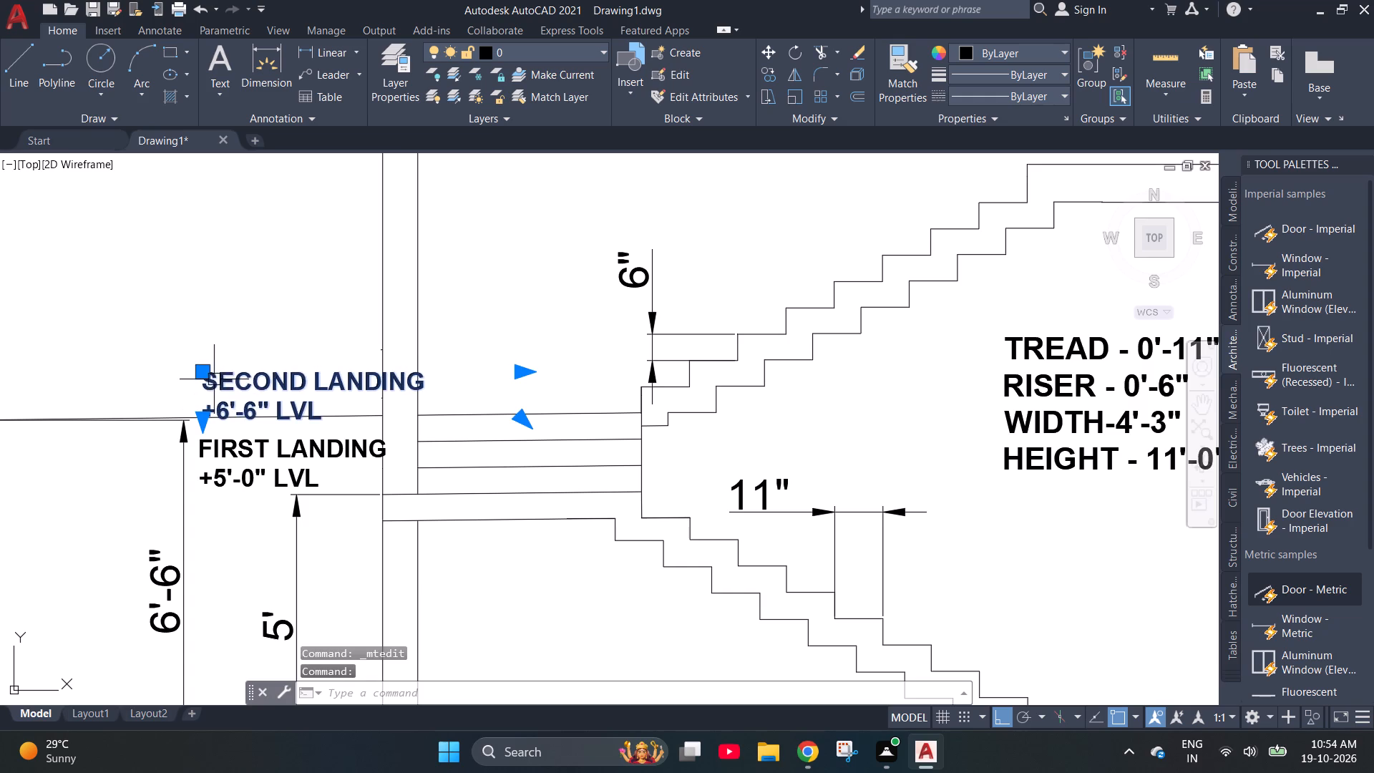
left_click(205, 376)
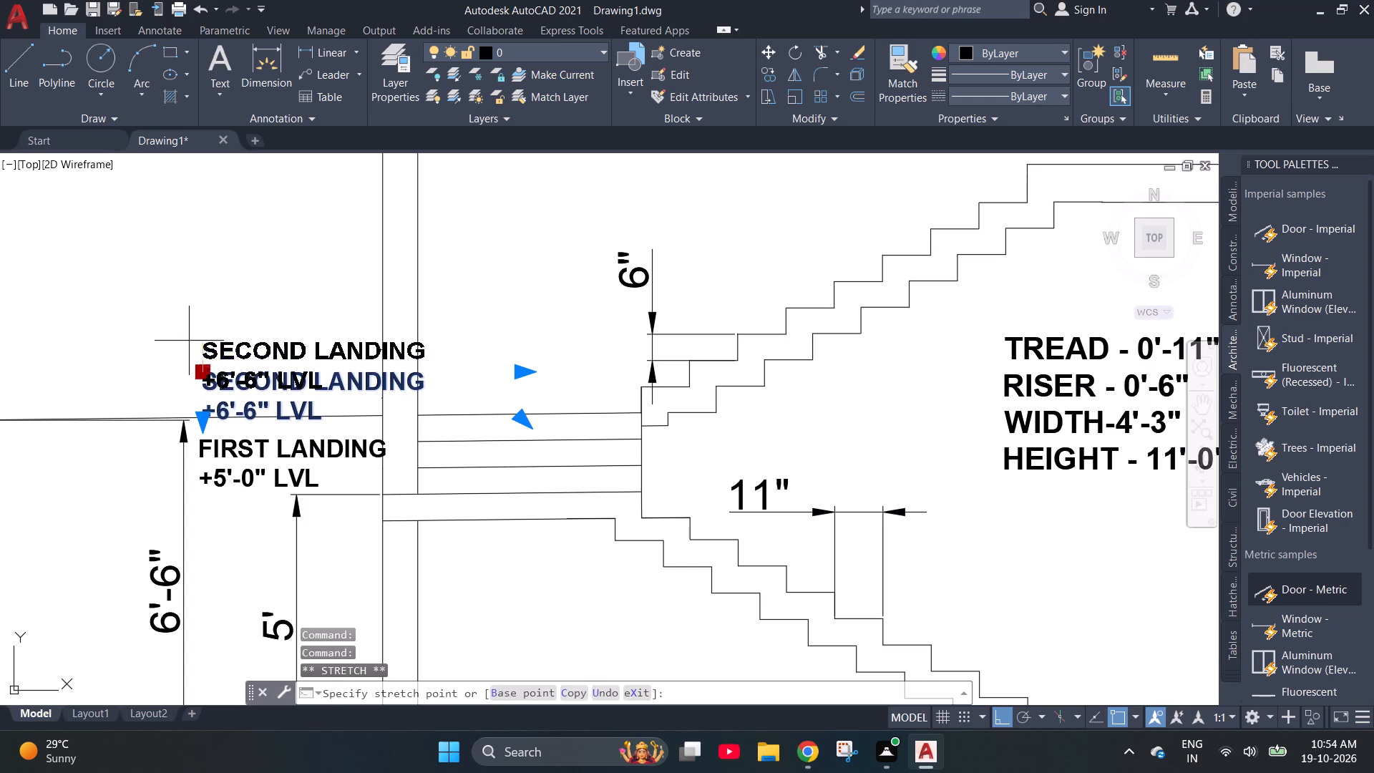
left_click(189, 341)
key("Escape")
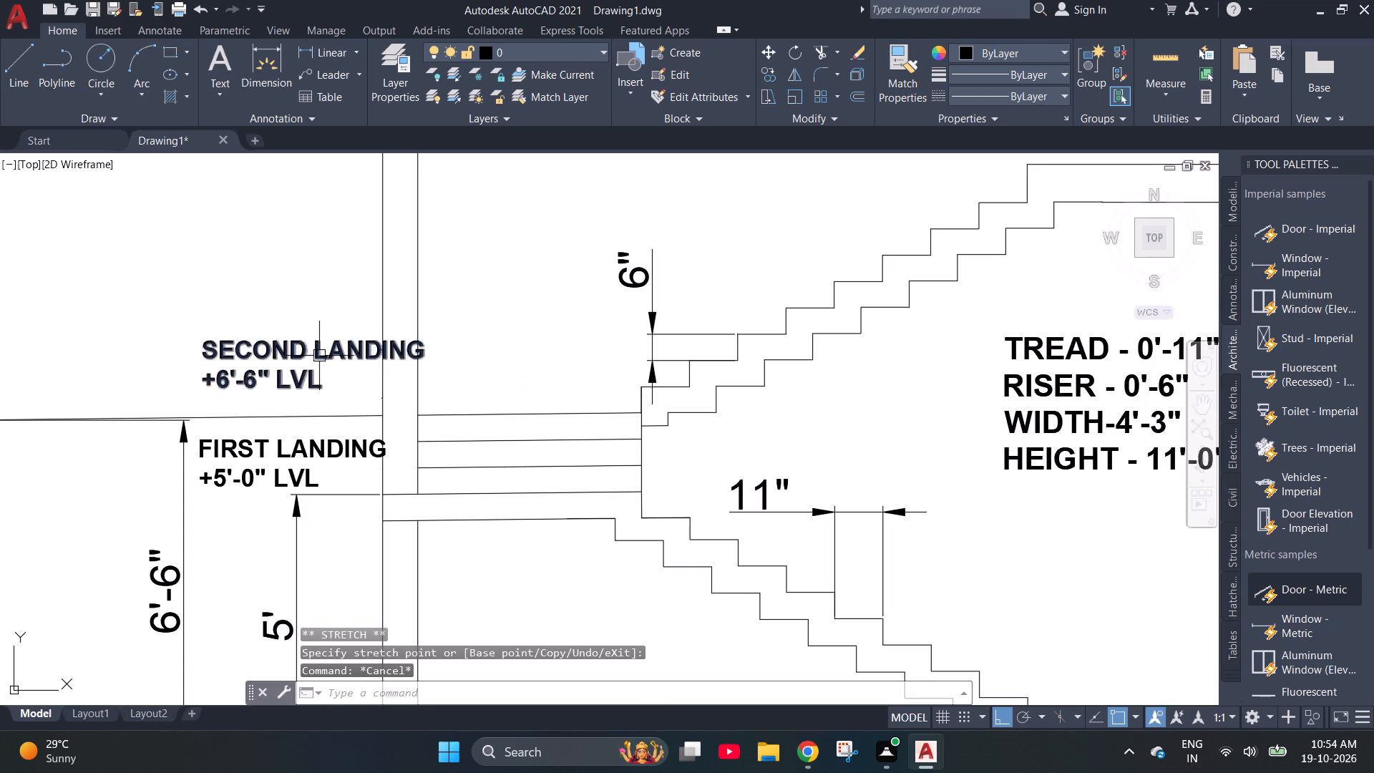
left_click(226, 348)
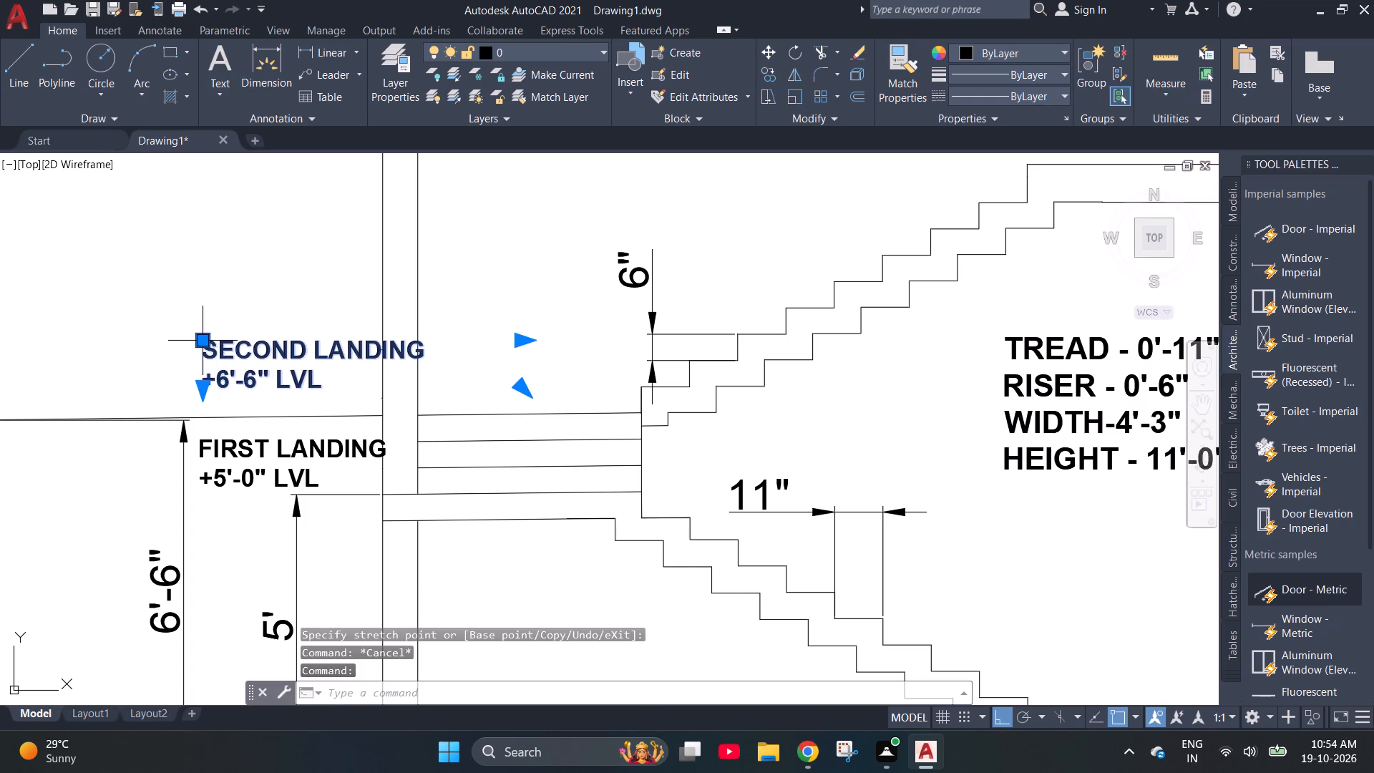
left_click(204, 342)
left_click(137, 341)
key("Escape")
Draw a vertical line rising from the ground line, between the foot of the stairs and the 11'-1" dimension.
scroll(460, 414, "down", 2)
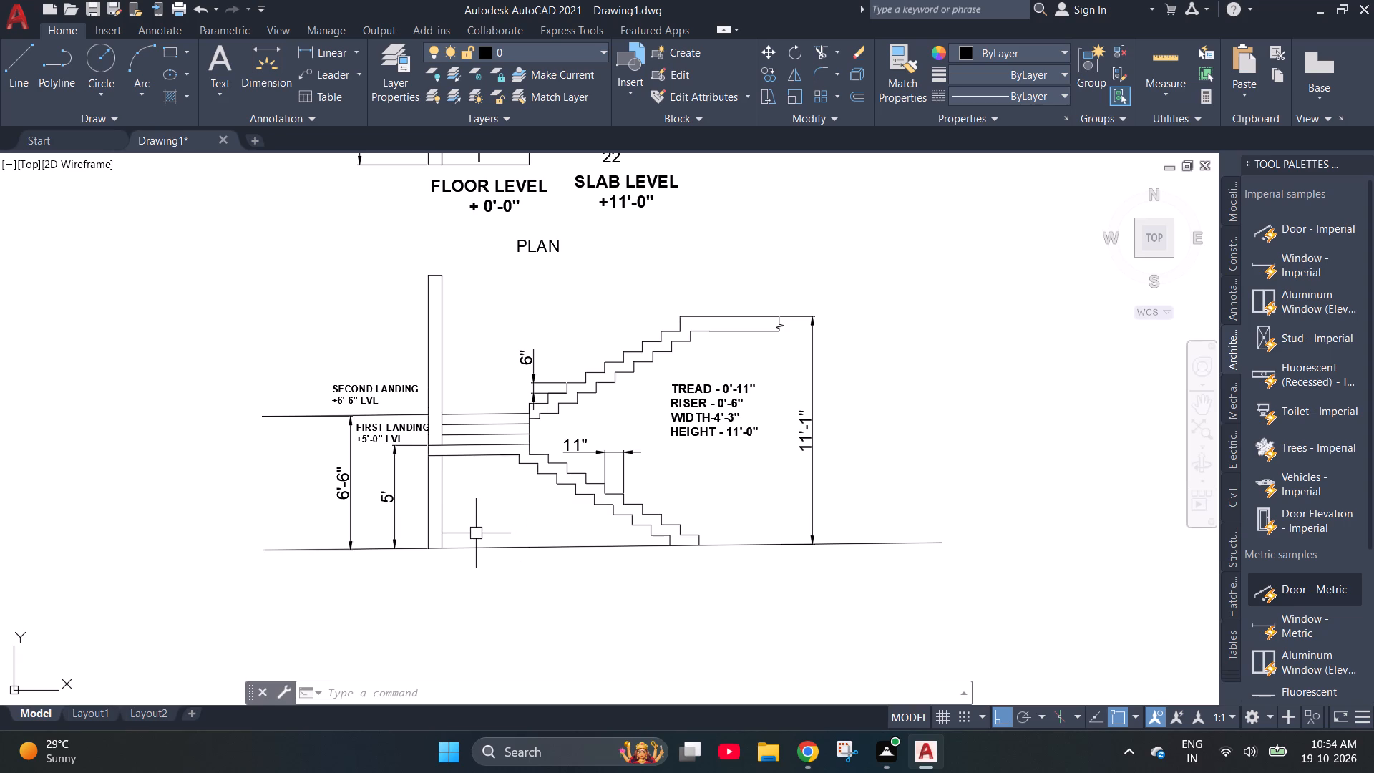
scroll(476, 533, "left", 20)
scroll(476, 533, "left", 4)
type("L")
key("space")
scroll(770, 548, "up", 2)
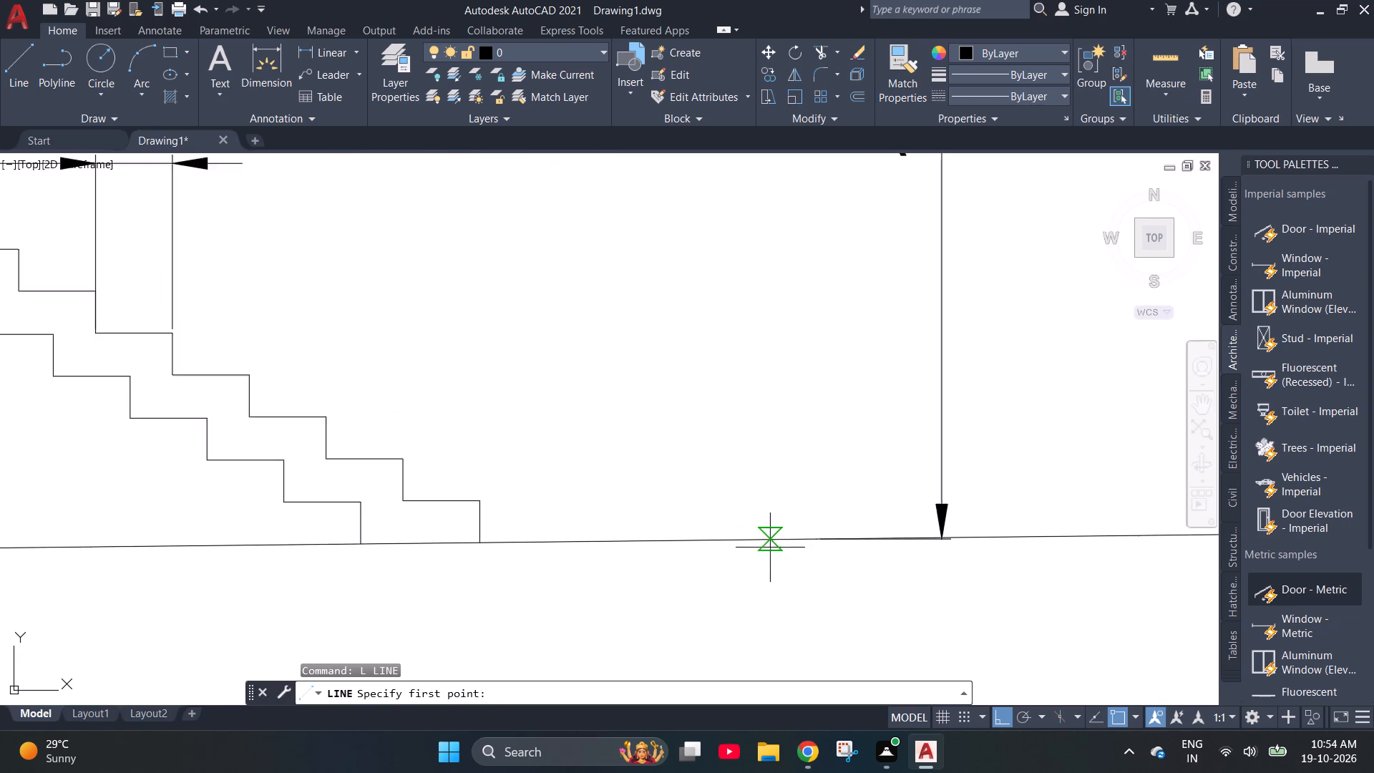
scroll(770, 548, "up", 2)
left_click(748, 538)
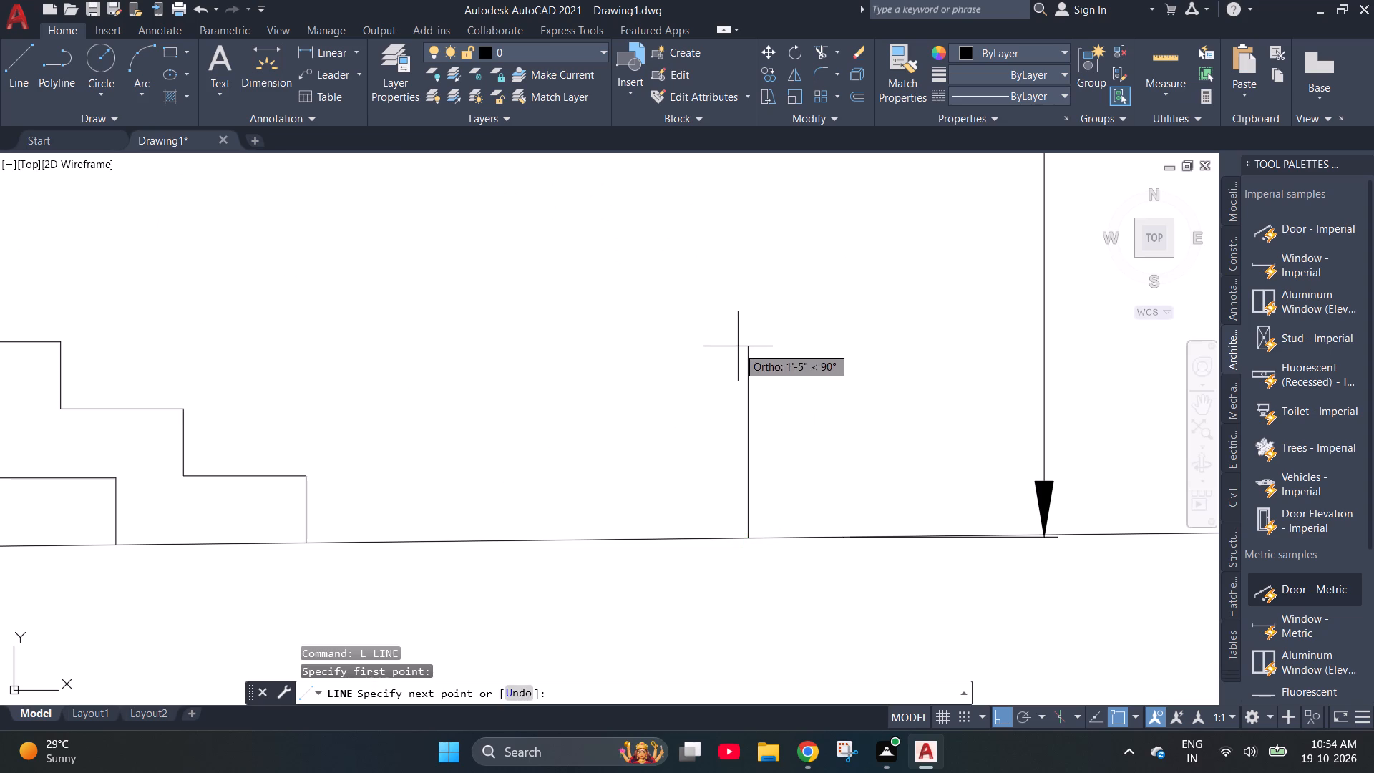
left_click(746, 318)
key("Escape")
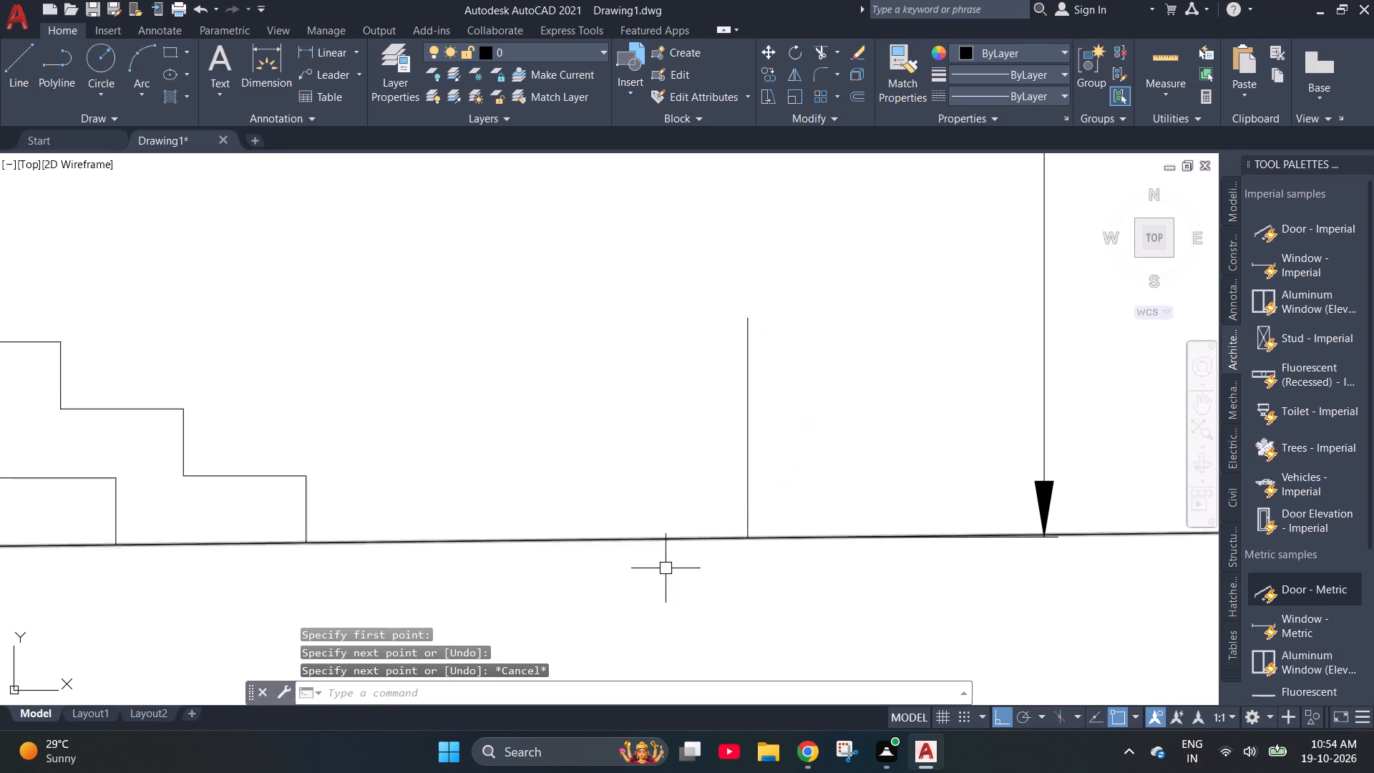
With ortho off, draw a short slanted line from the foot of the vertical line, up and to the right.
scroll(602, 523, "down", 2)
type("L")
key("space")
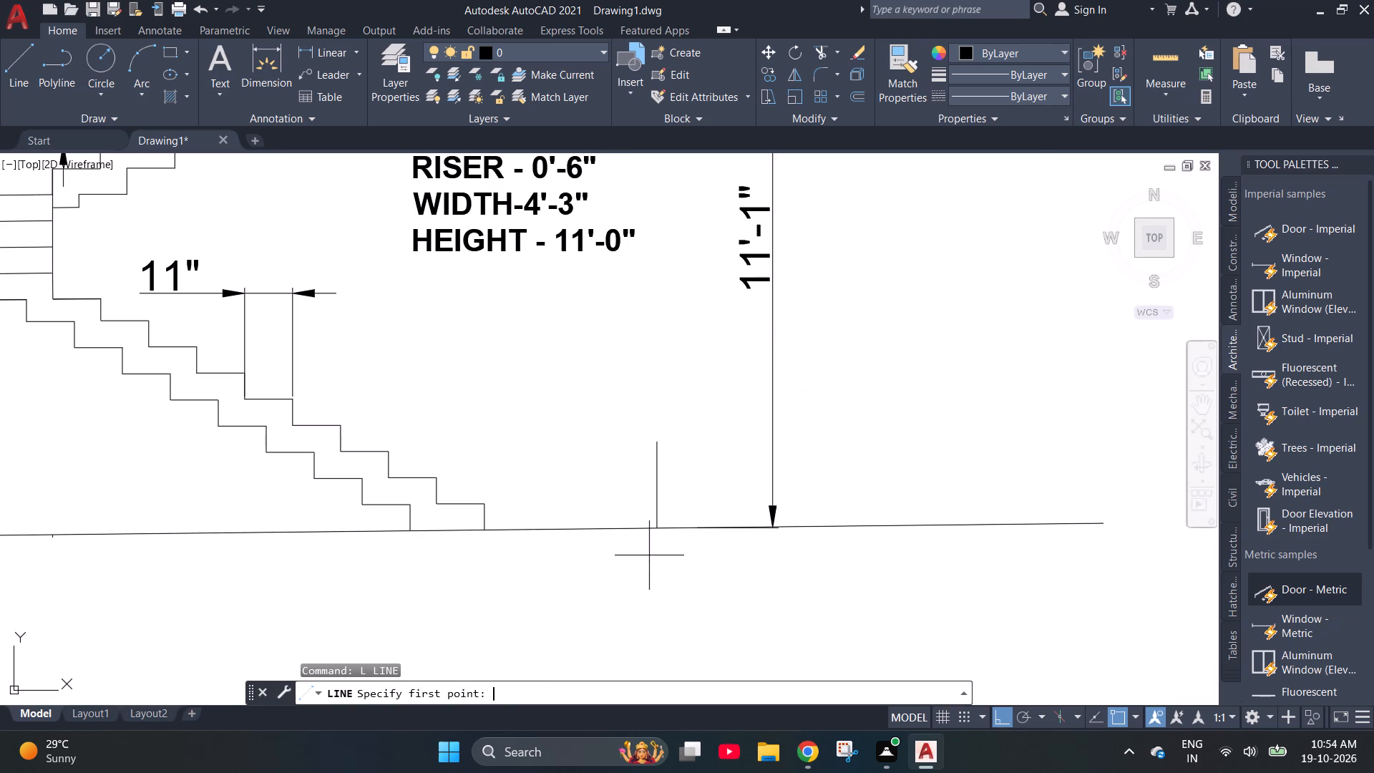
left_click(662, 520)
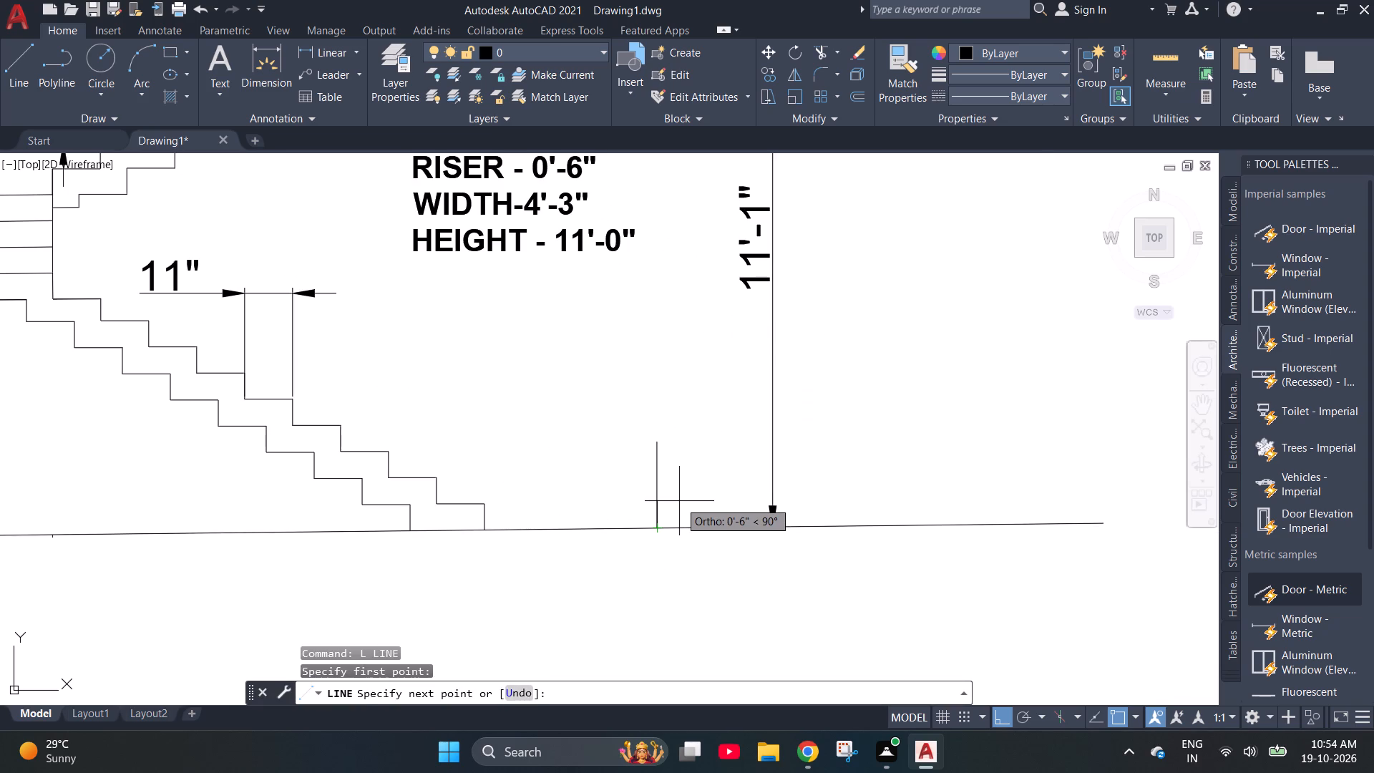
key("F8")
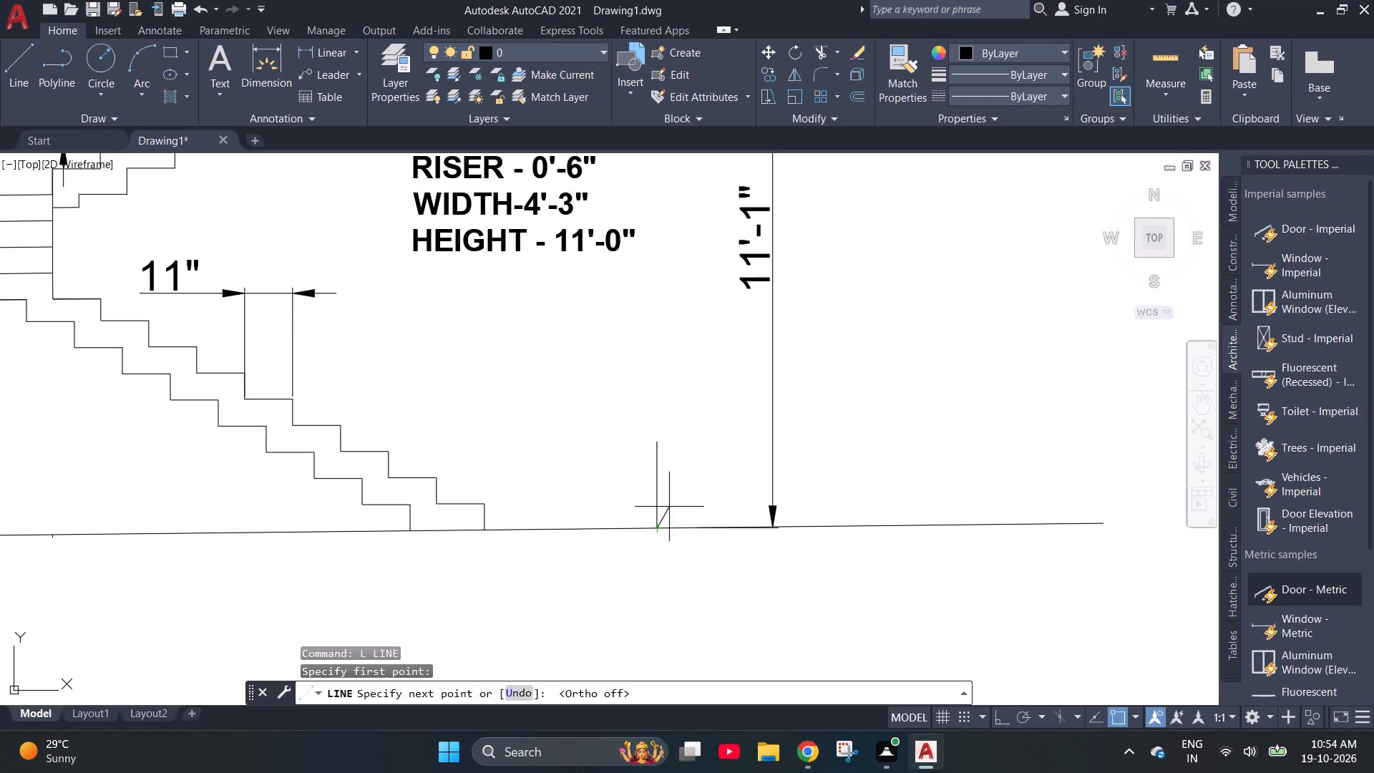
left_click(675, 502)
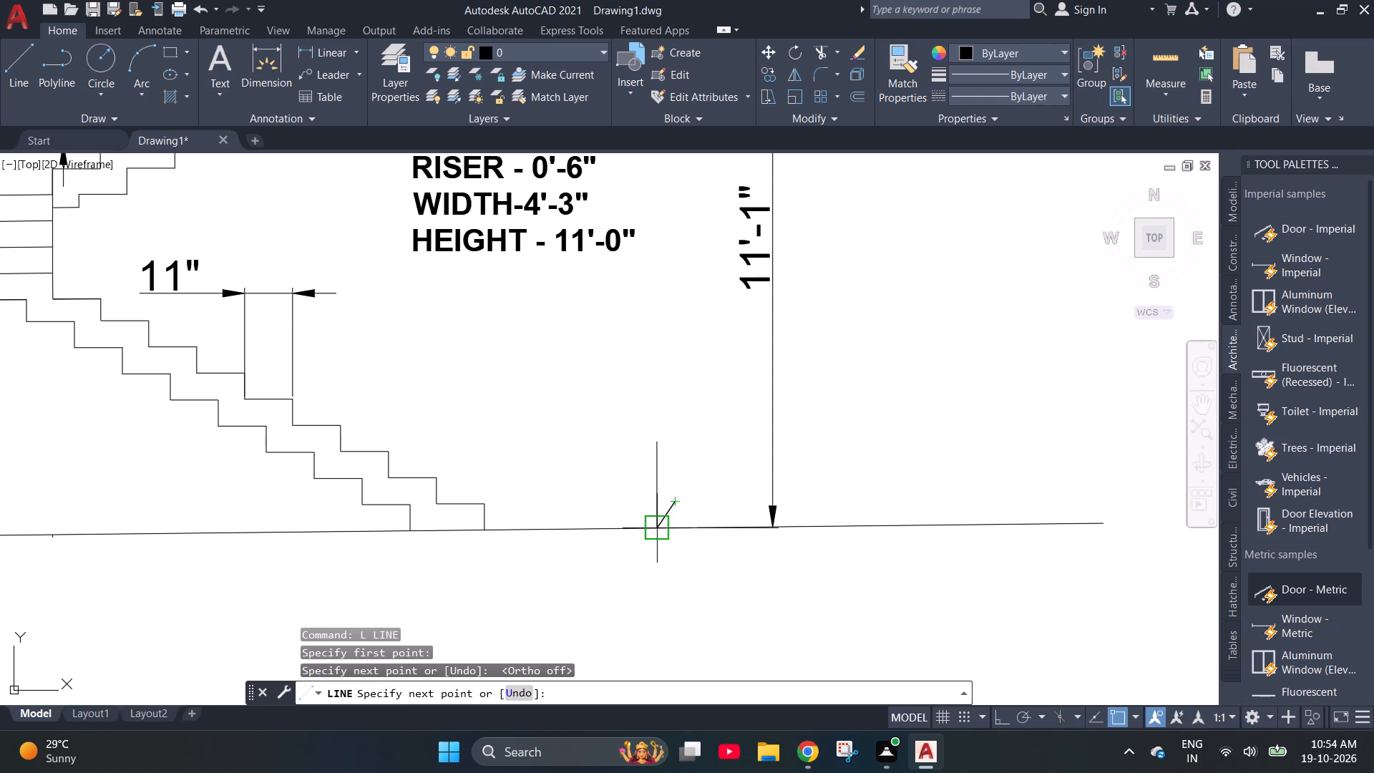
scroll(656, 527, "up", 4)
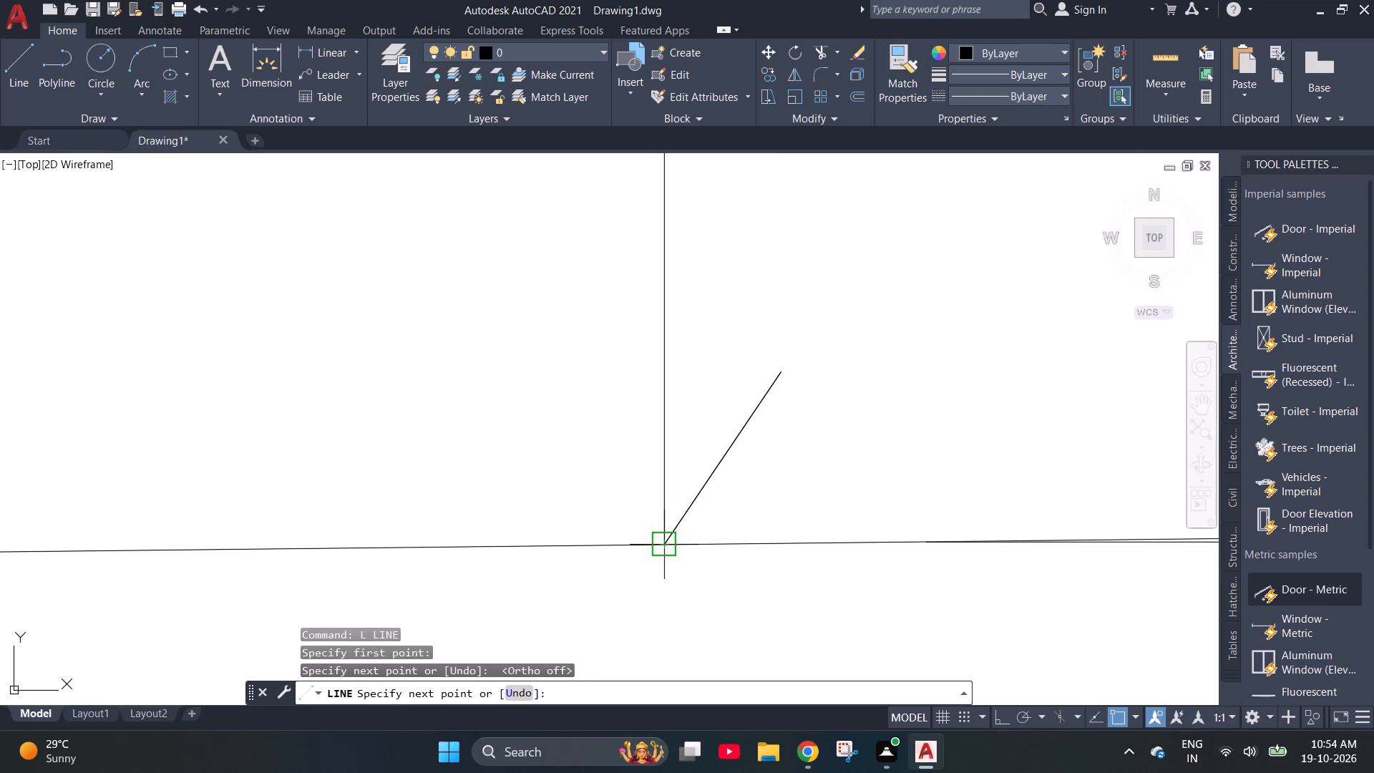
key("Escape")
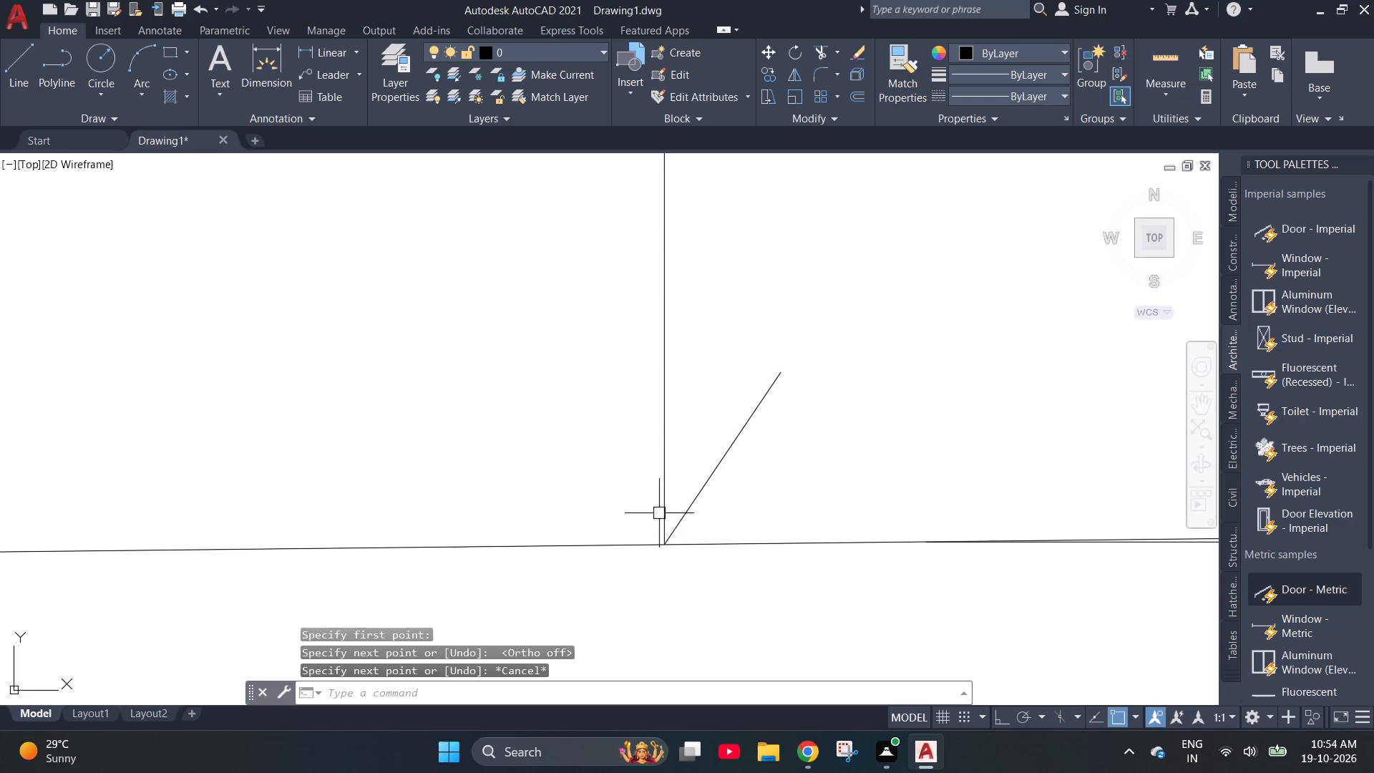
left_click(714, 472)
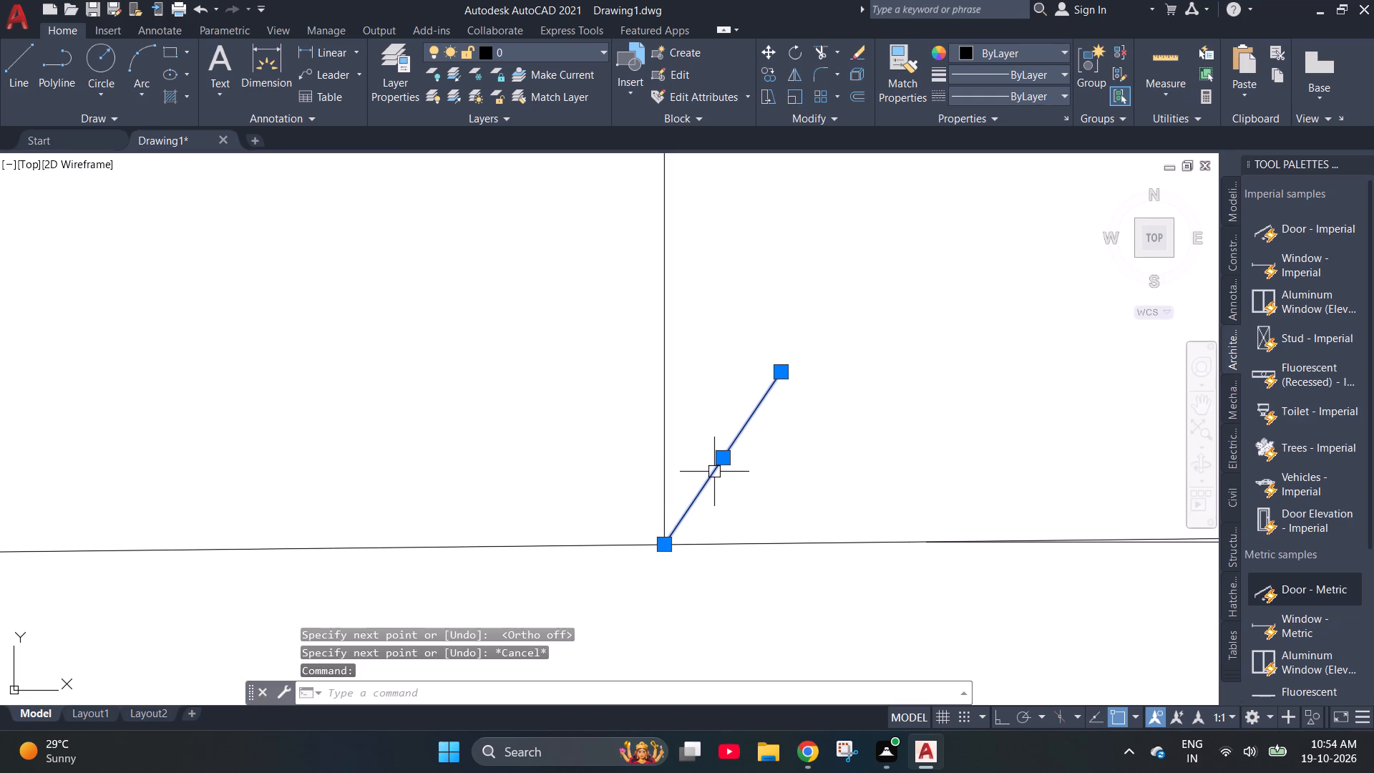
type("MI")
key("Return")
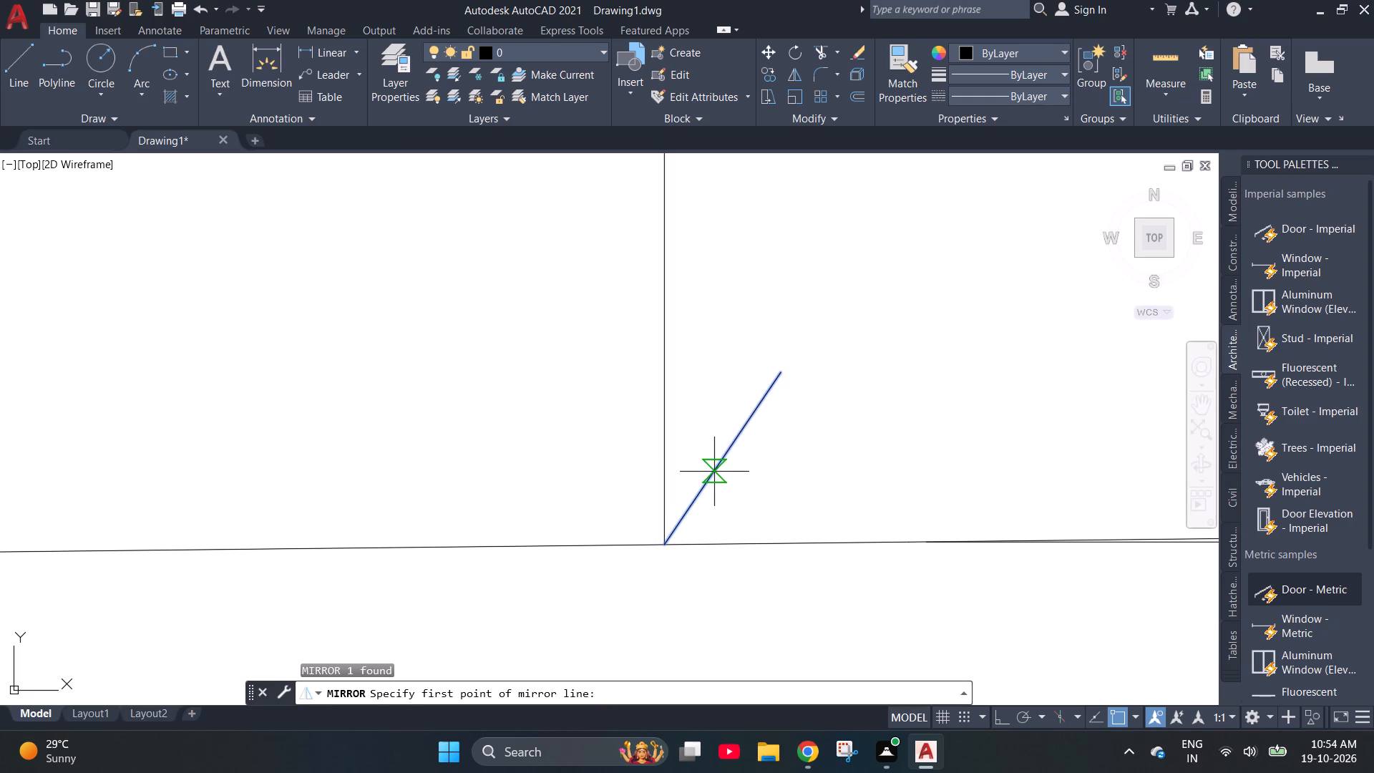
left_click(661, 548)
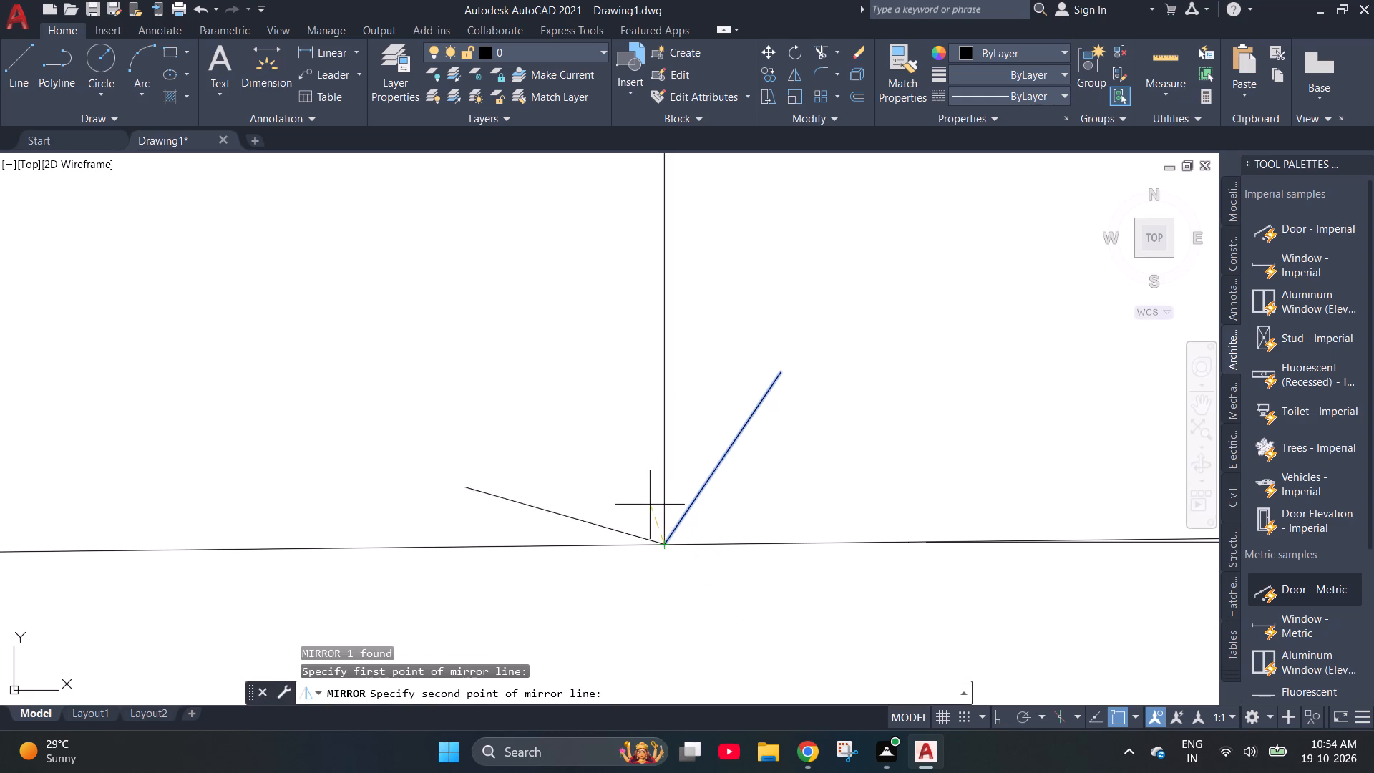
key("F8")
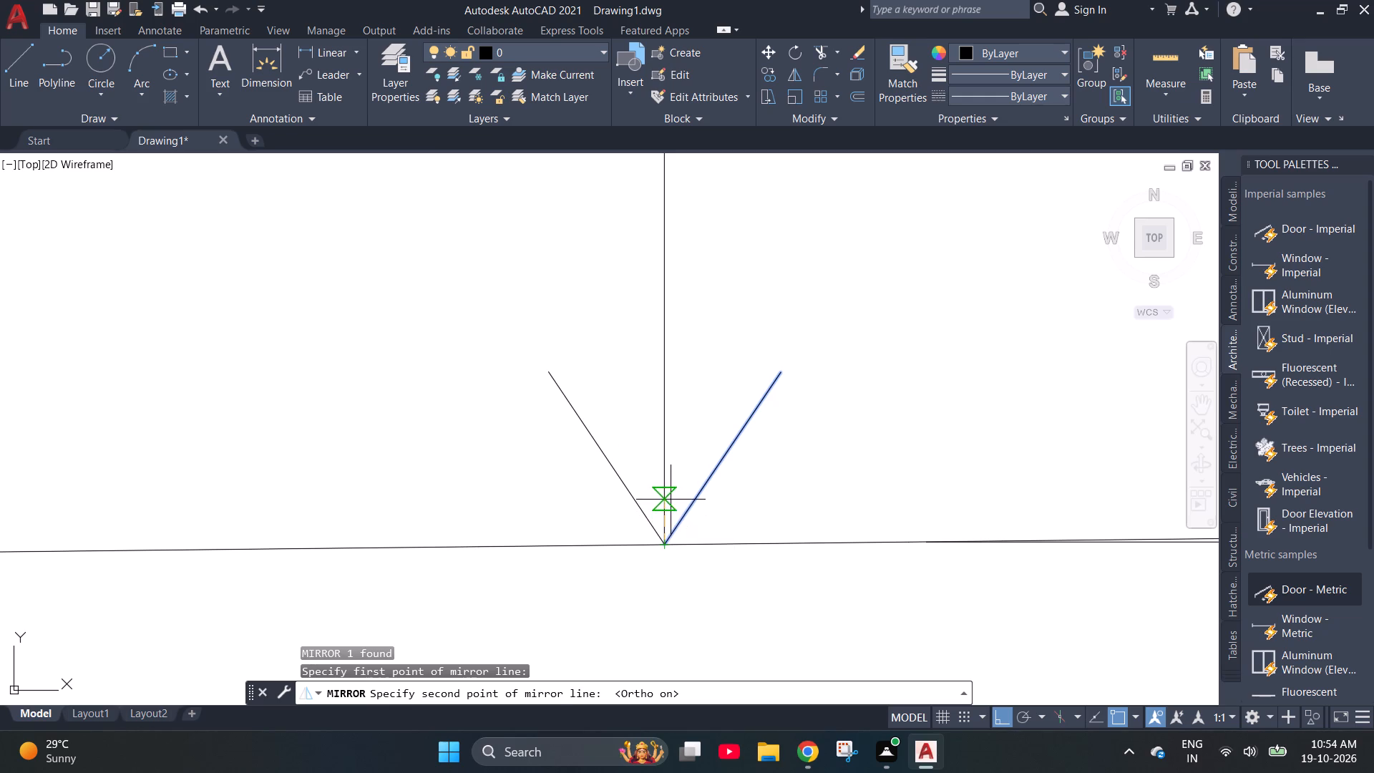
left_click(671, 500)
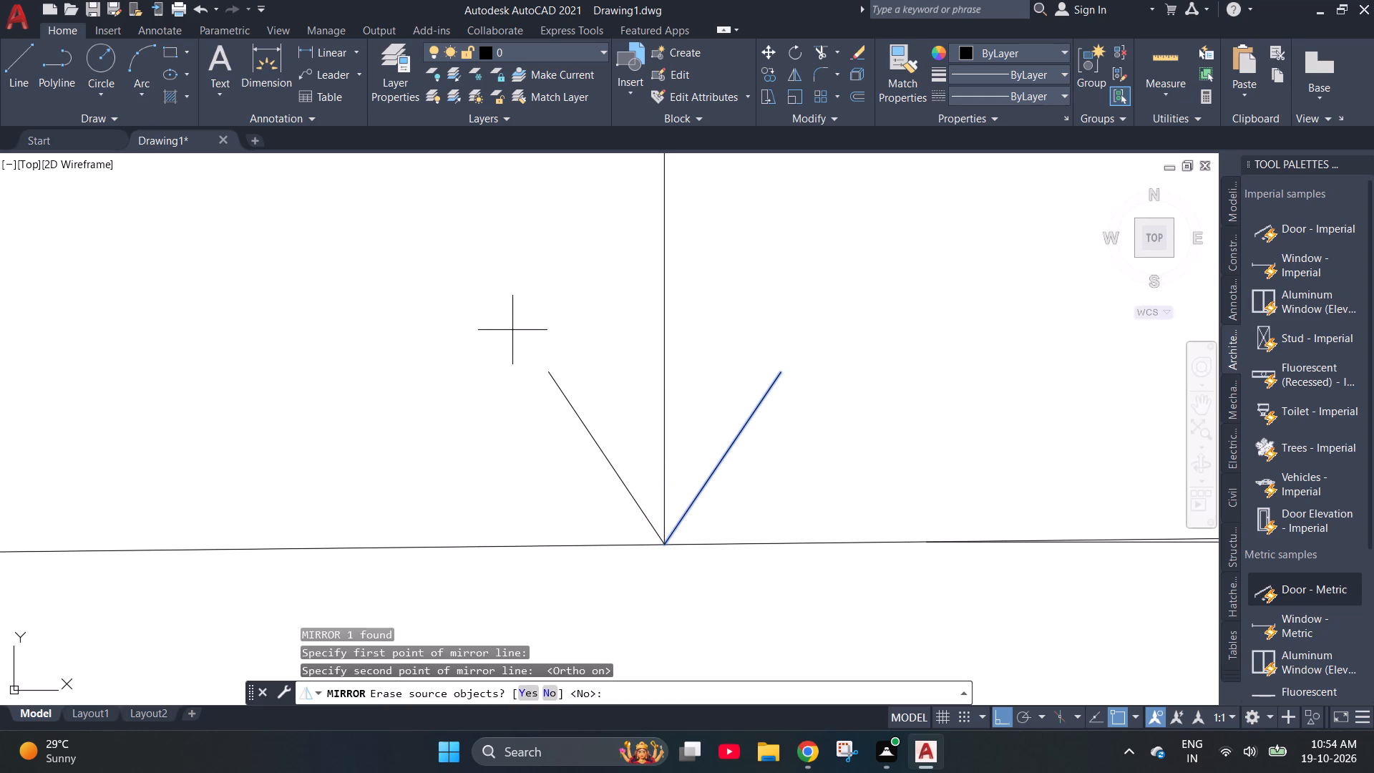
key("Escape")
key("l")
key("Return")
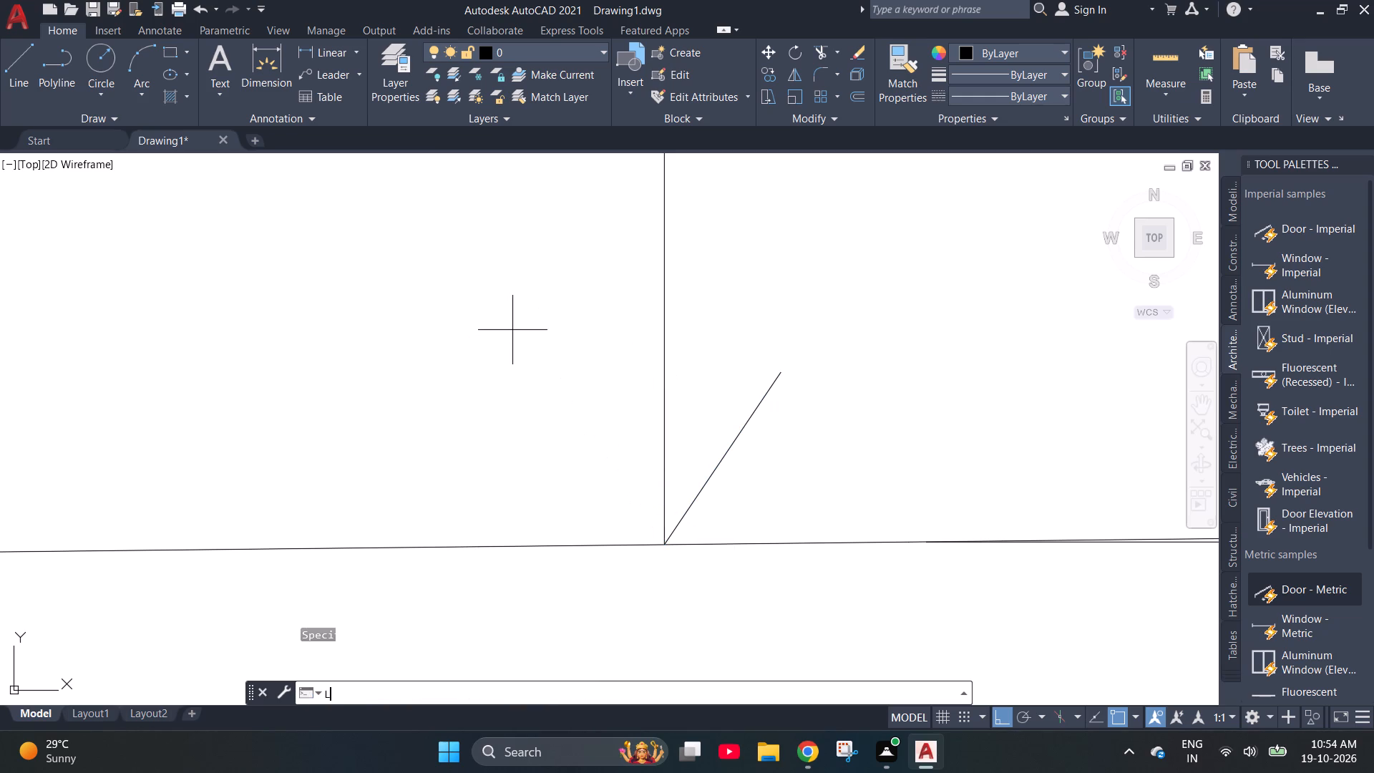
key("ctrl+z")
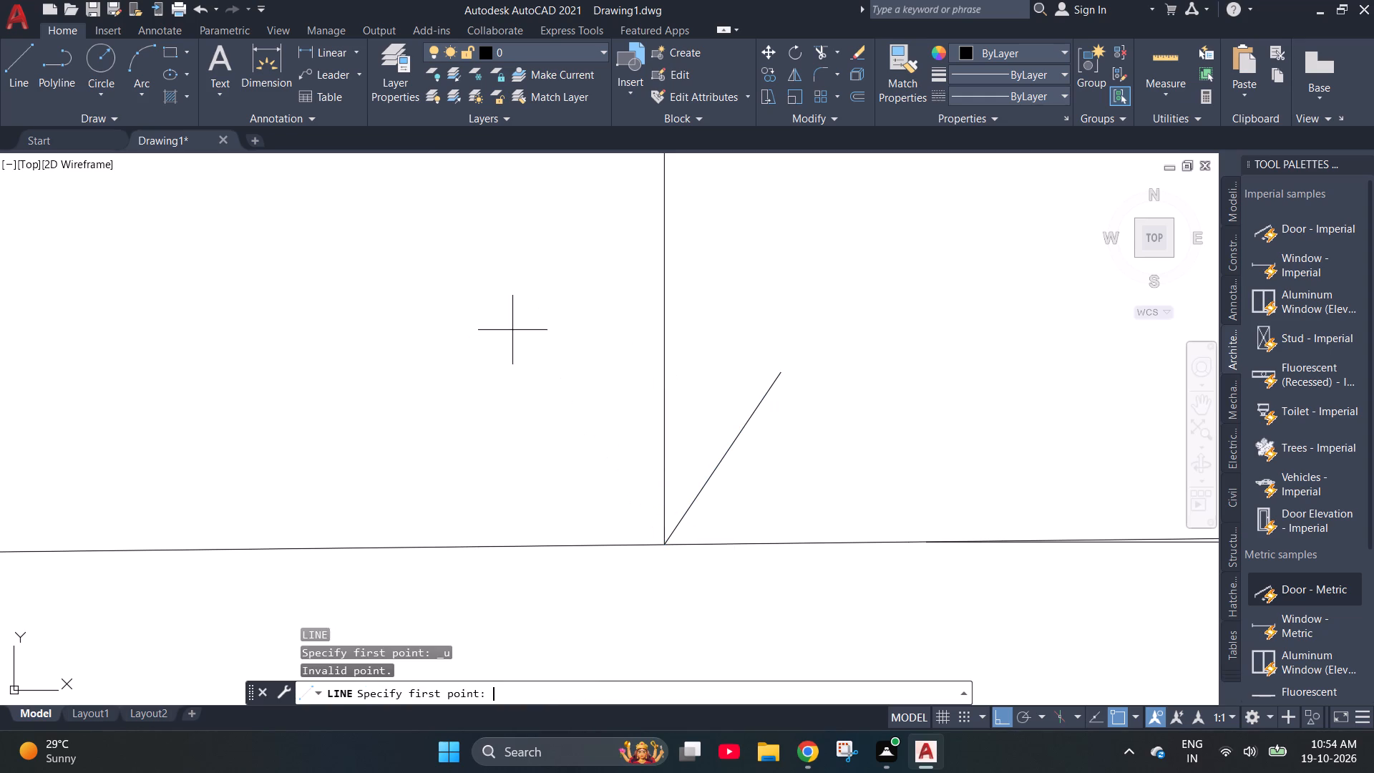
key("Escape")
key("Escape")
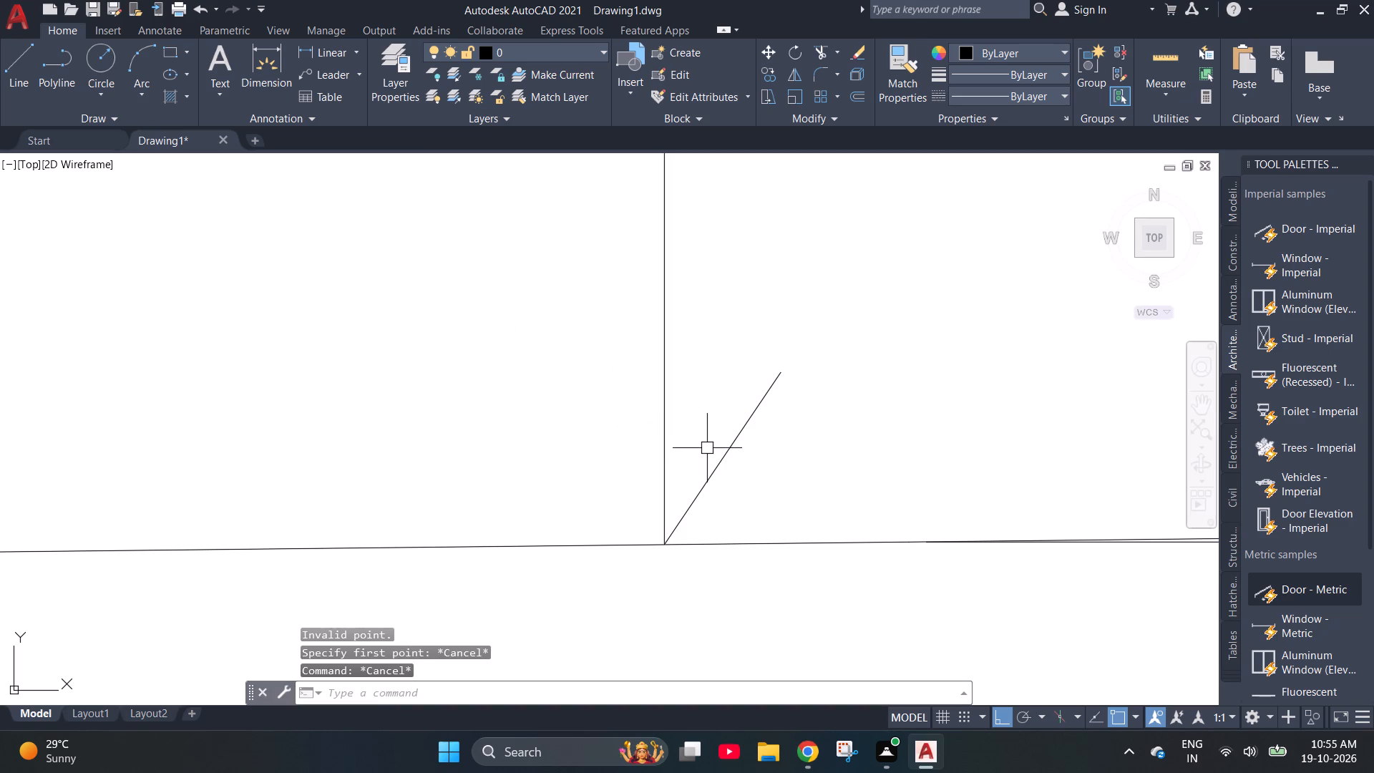
Mirror the slanted line about an axis running from its foot along the line itself, keeping the original.
left_click(716, 456)
type("MI")
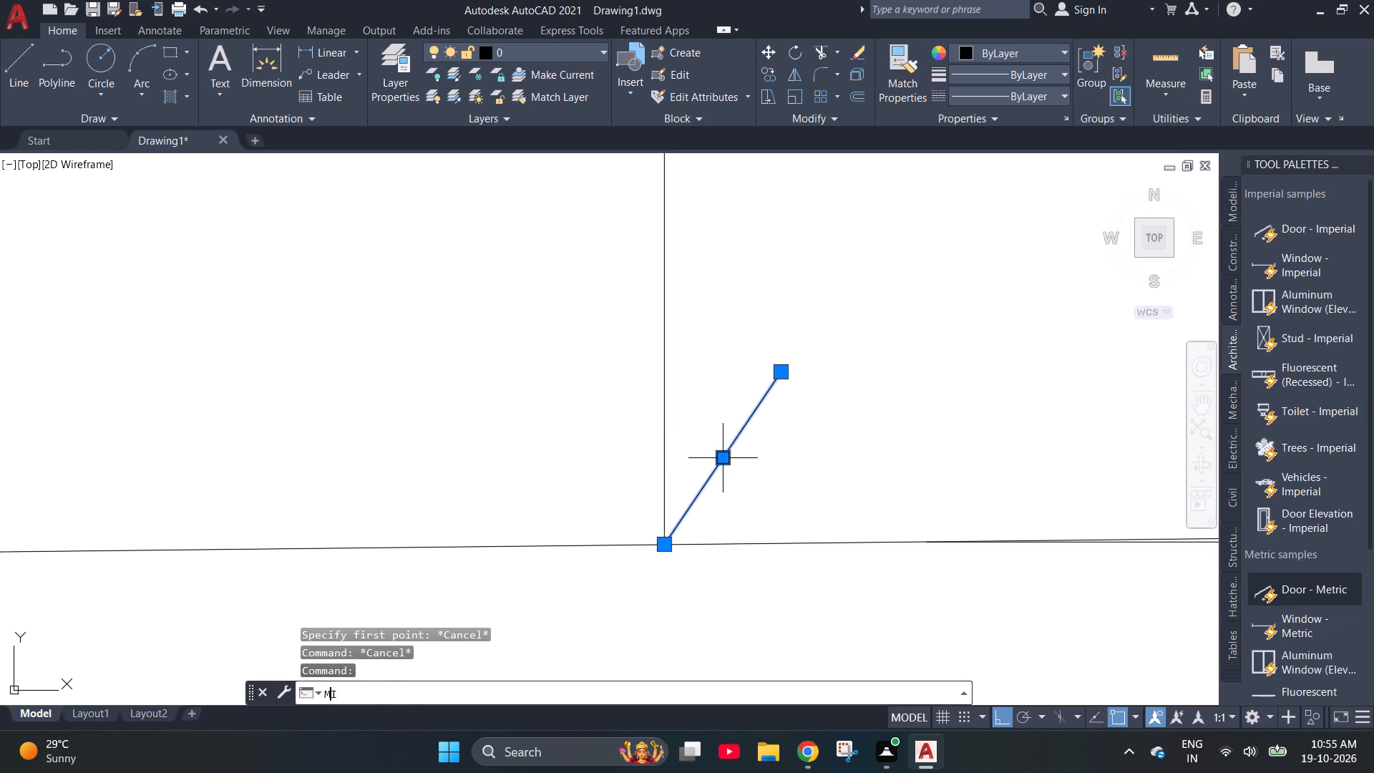
key("Return")
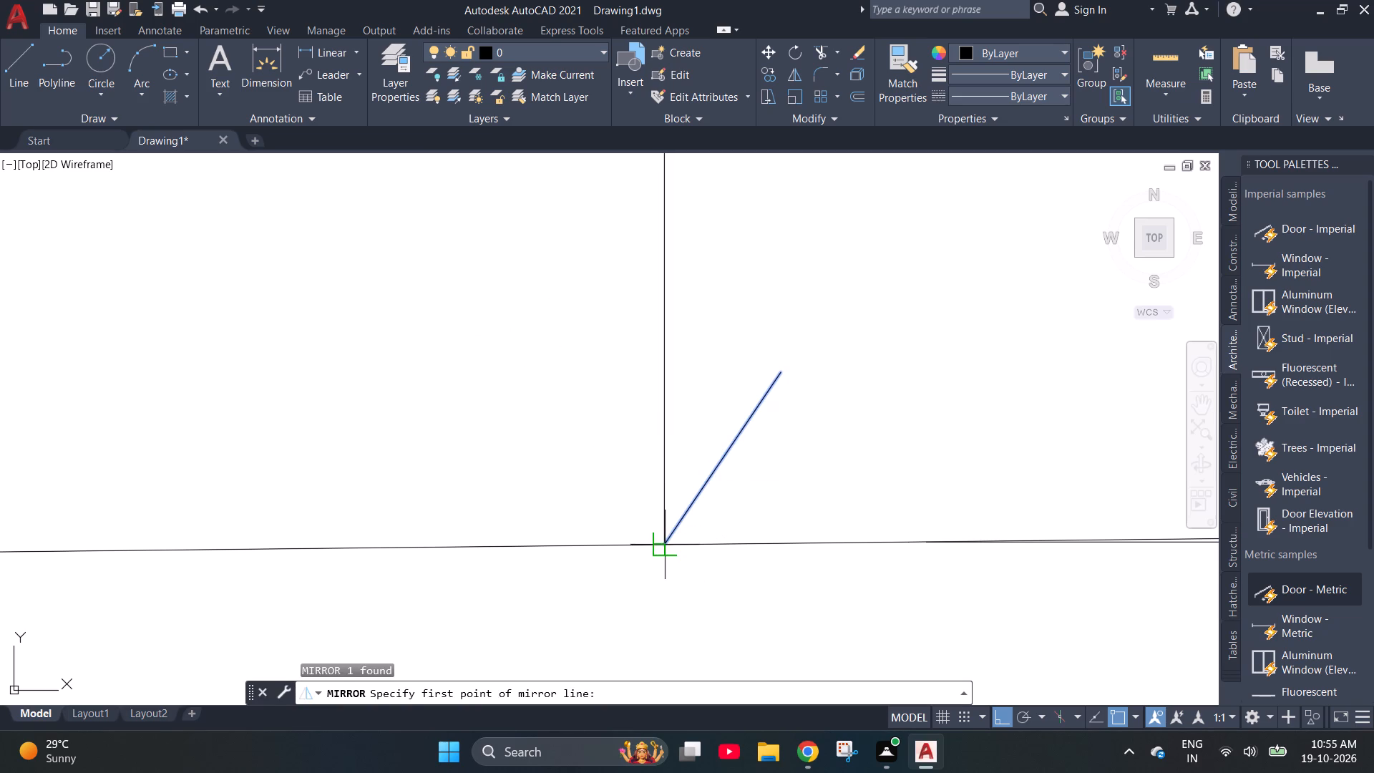
left_click(666, 548)
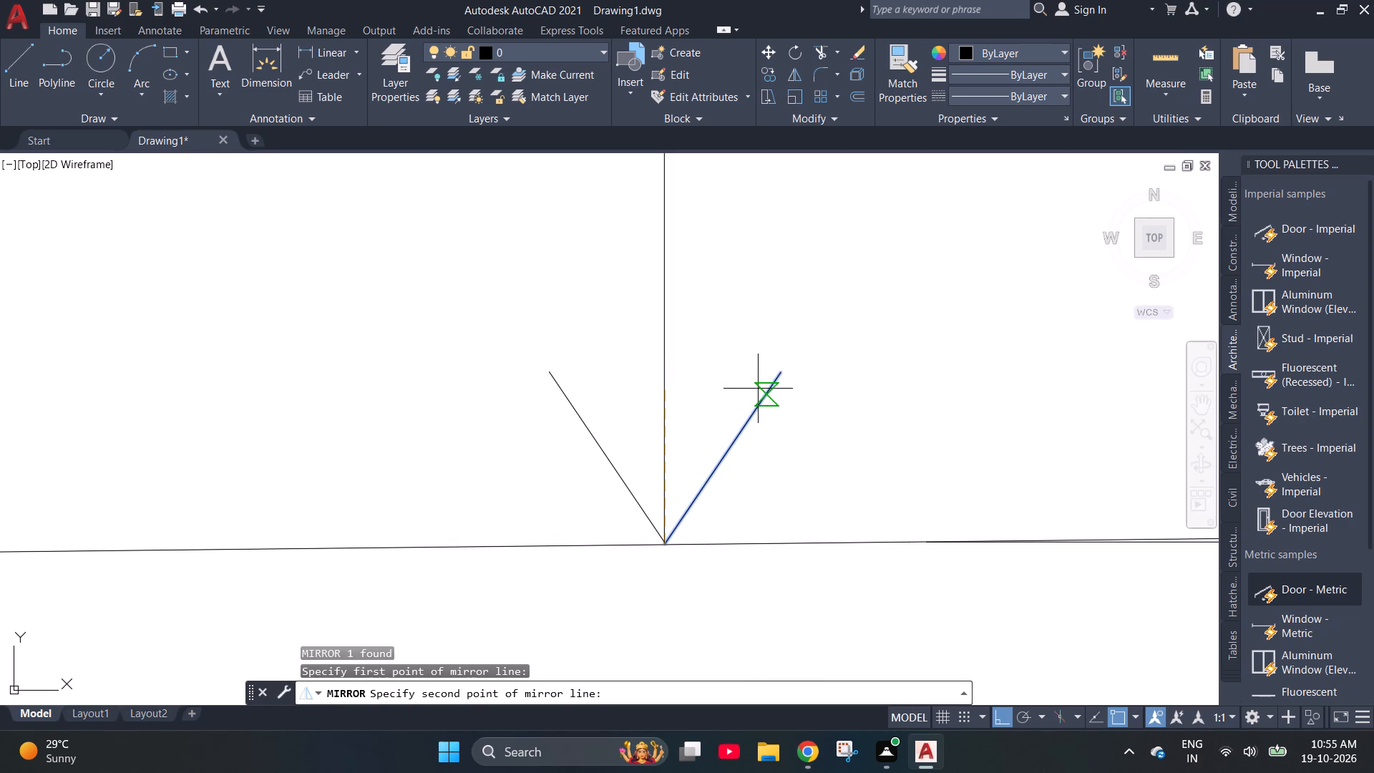
left_click(758, 389)
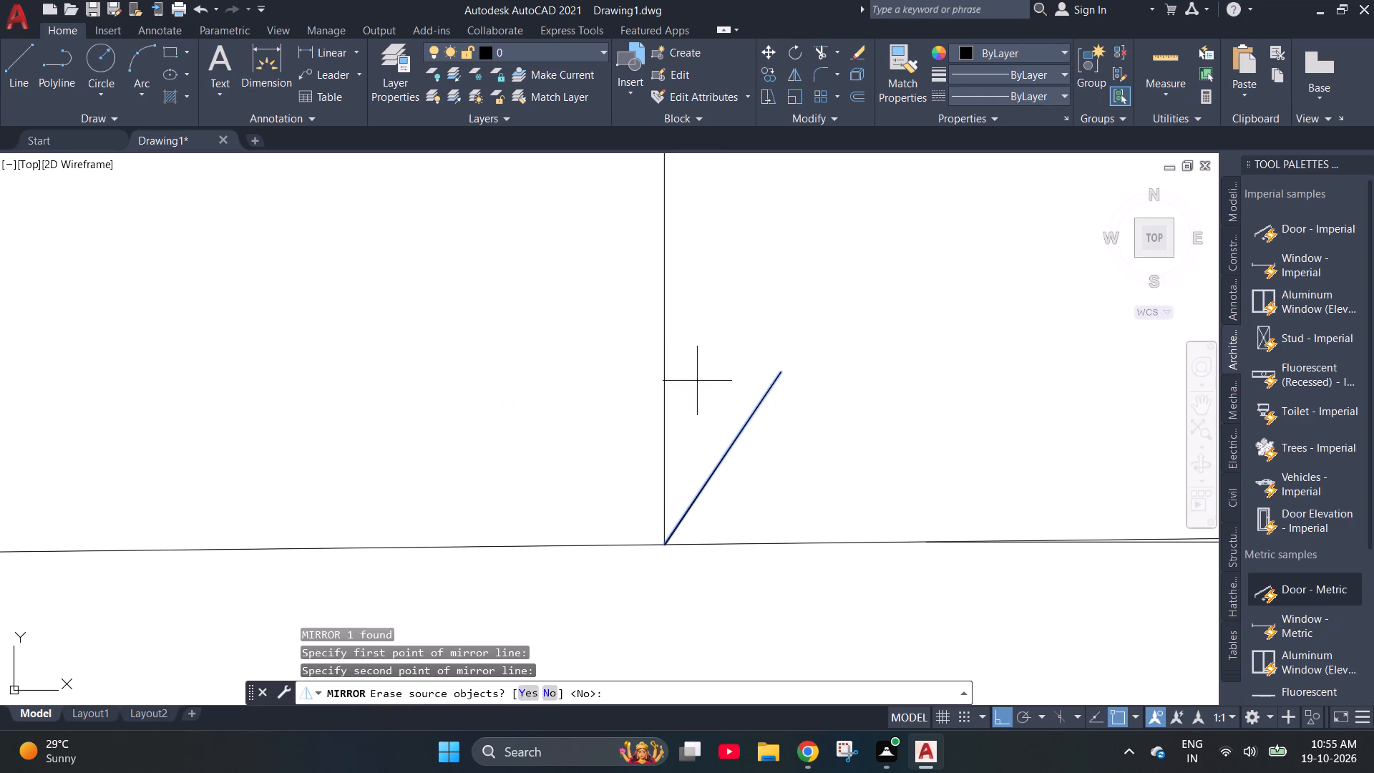
key("n")
key("Return")
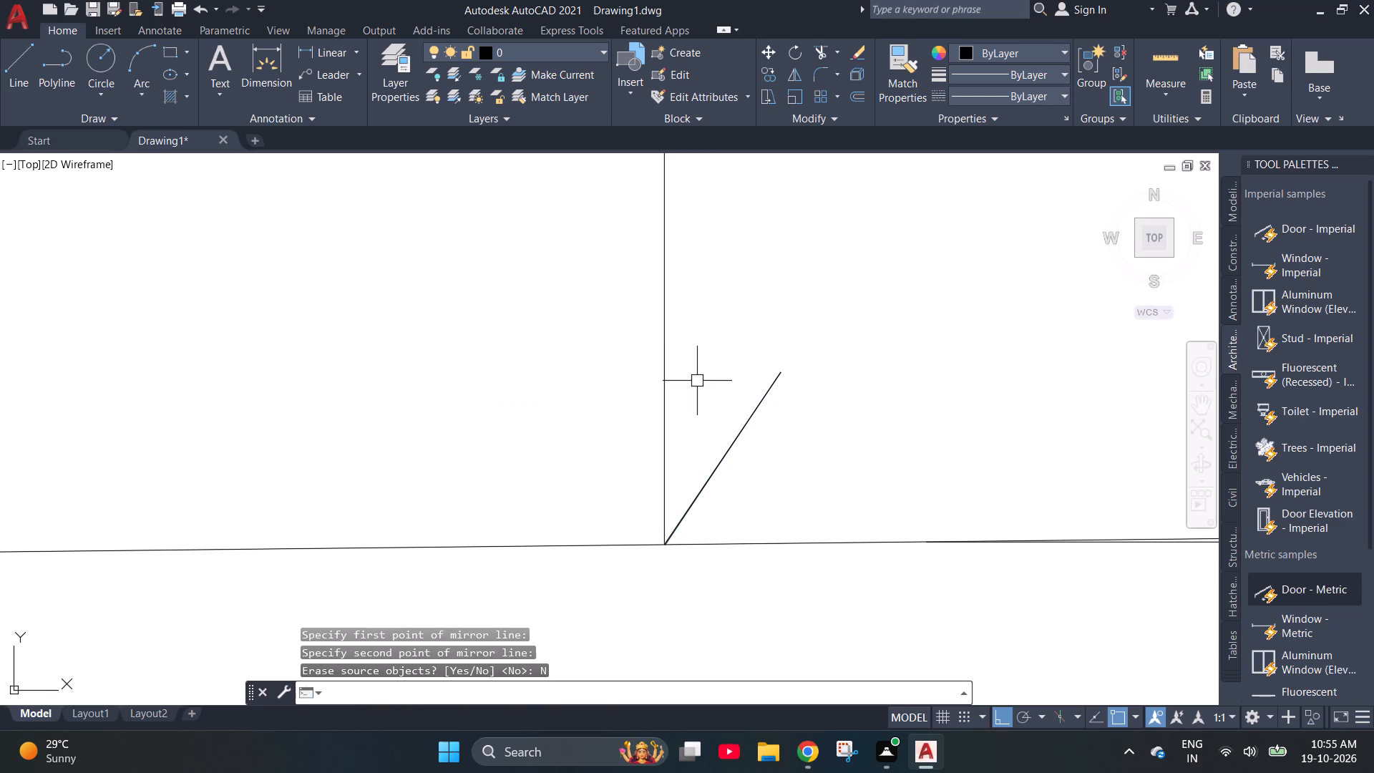
key("Escape")
key("Escape")
key("Escape")
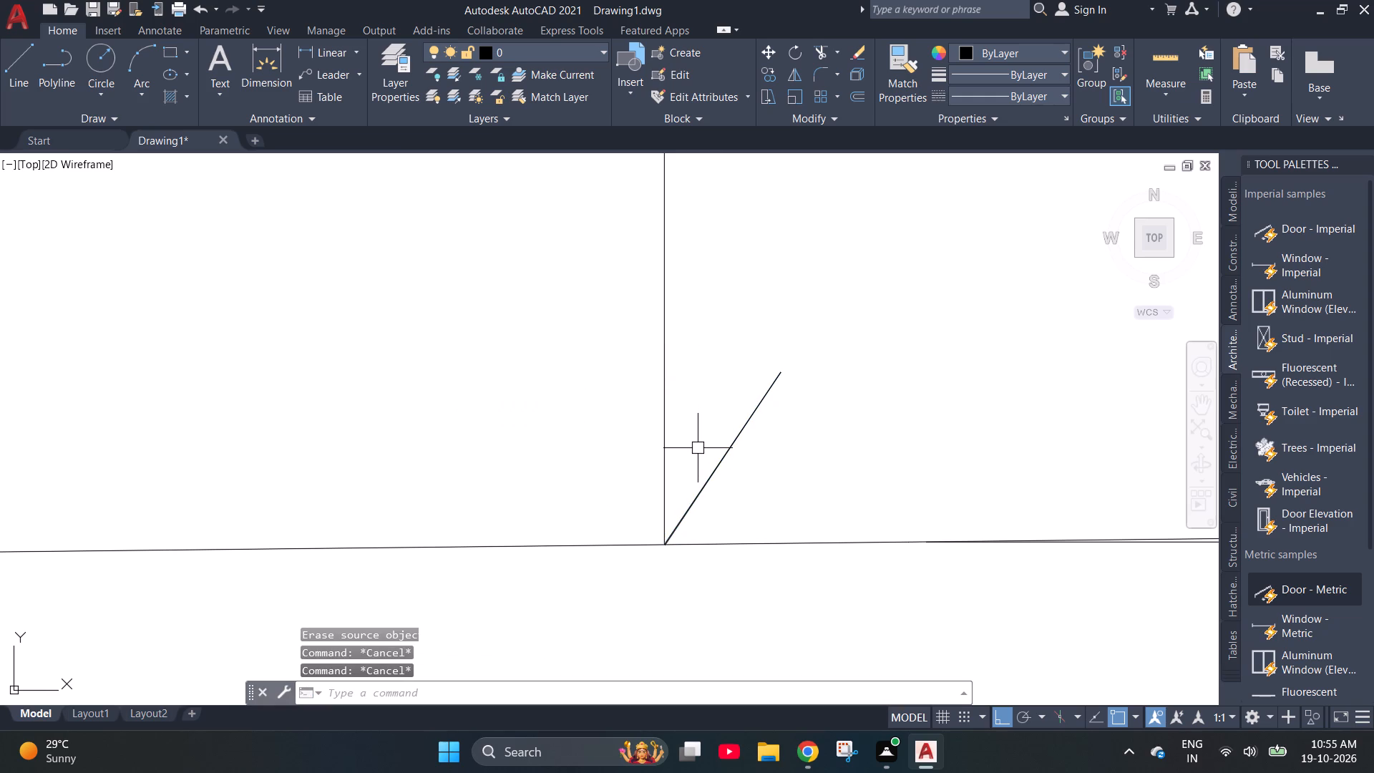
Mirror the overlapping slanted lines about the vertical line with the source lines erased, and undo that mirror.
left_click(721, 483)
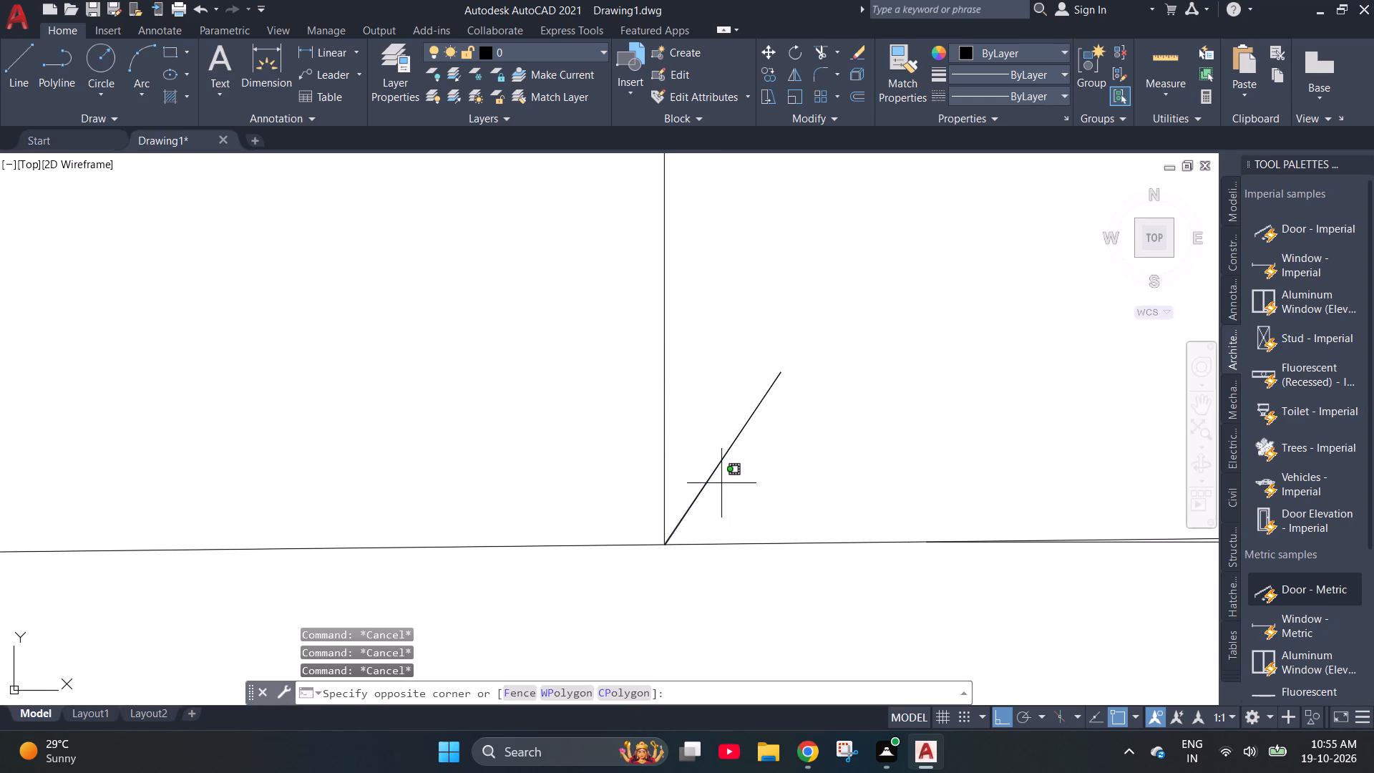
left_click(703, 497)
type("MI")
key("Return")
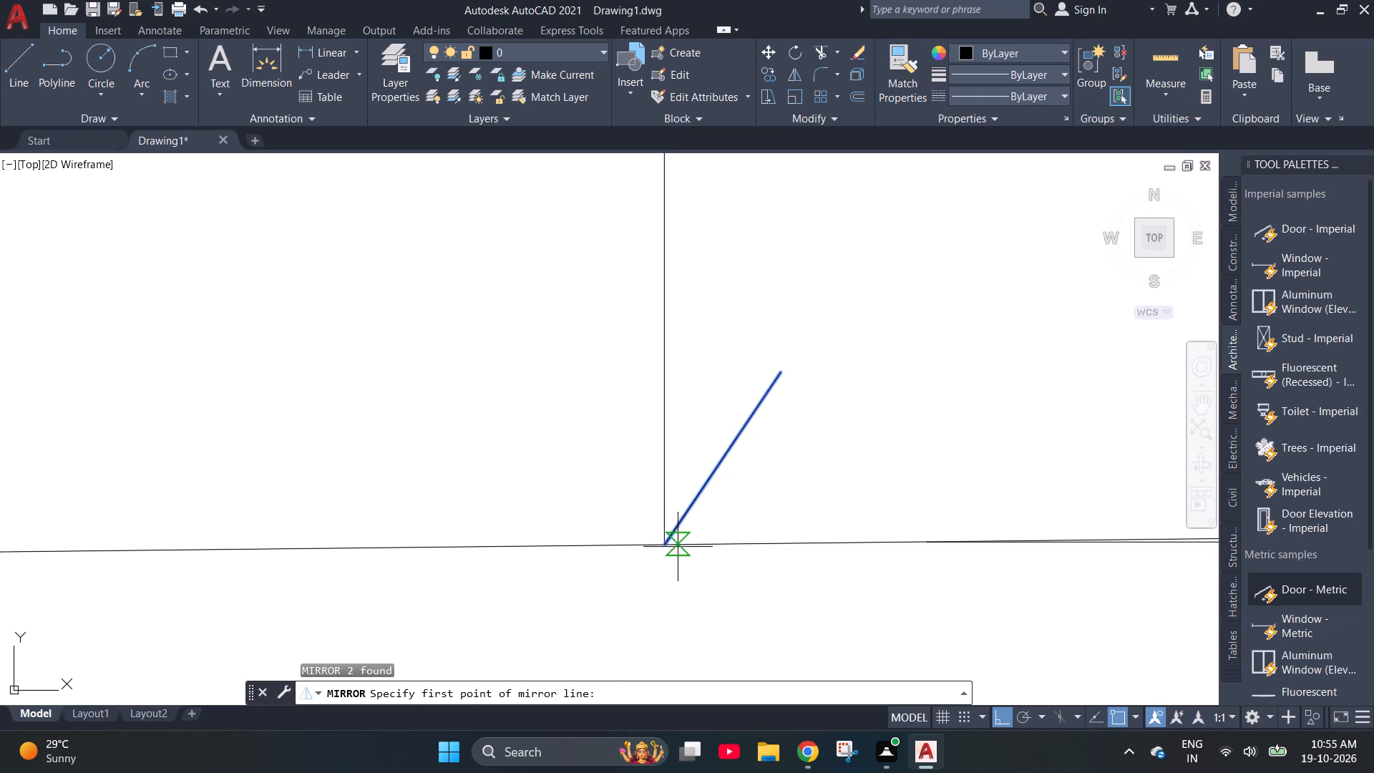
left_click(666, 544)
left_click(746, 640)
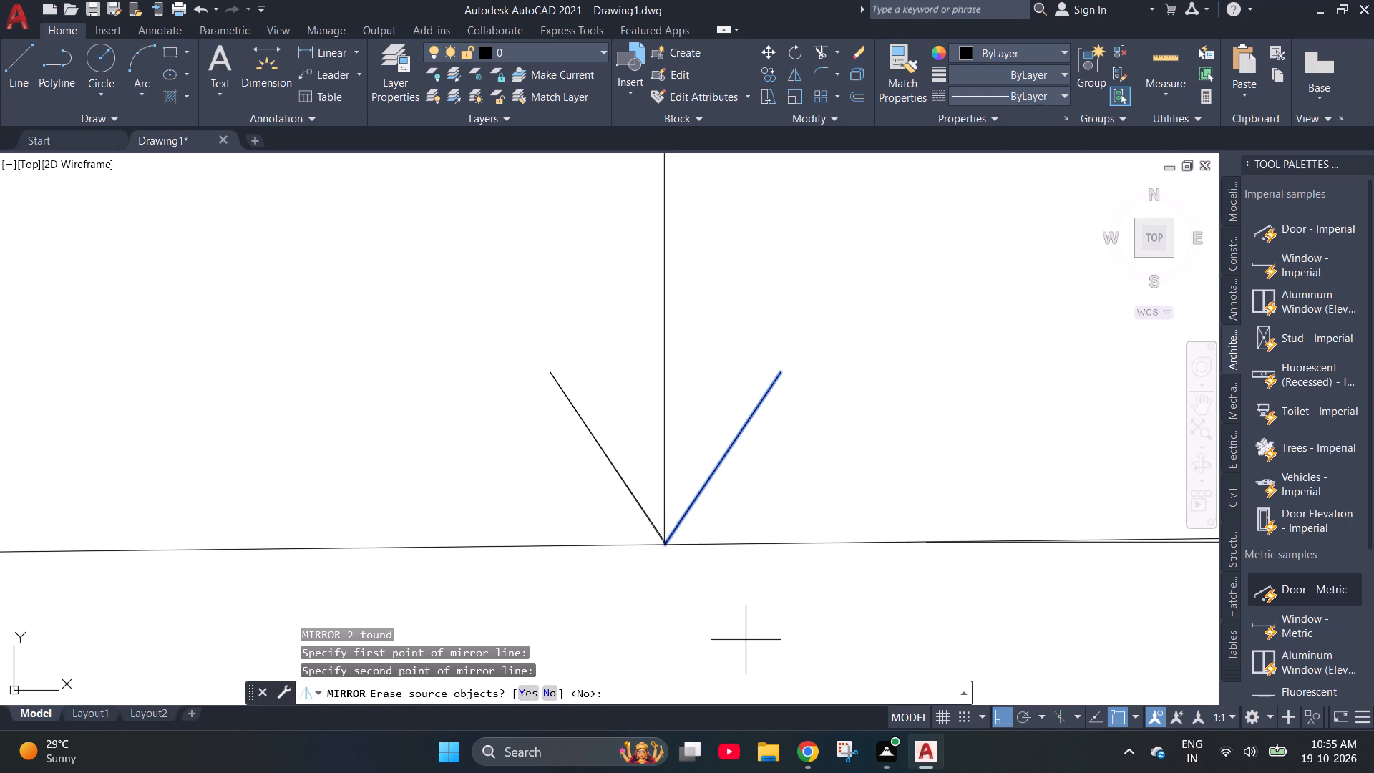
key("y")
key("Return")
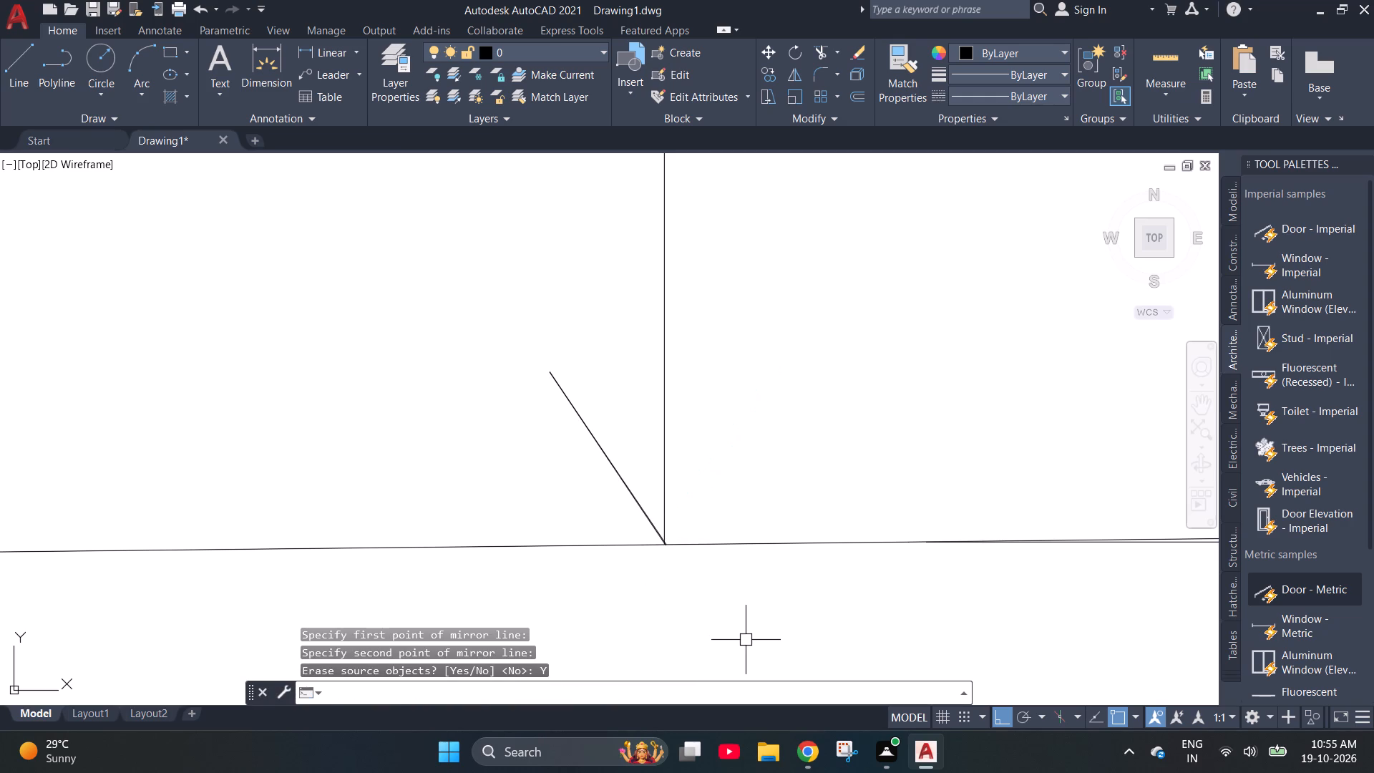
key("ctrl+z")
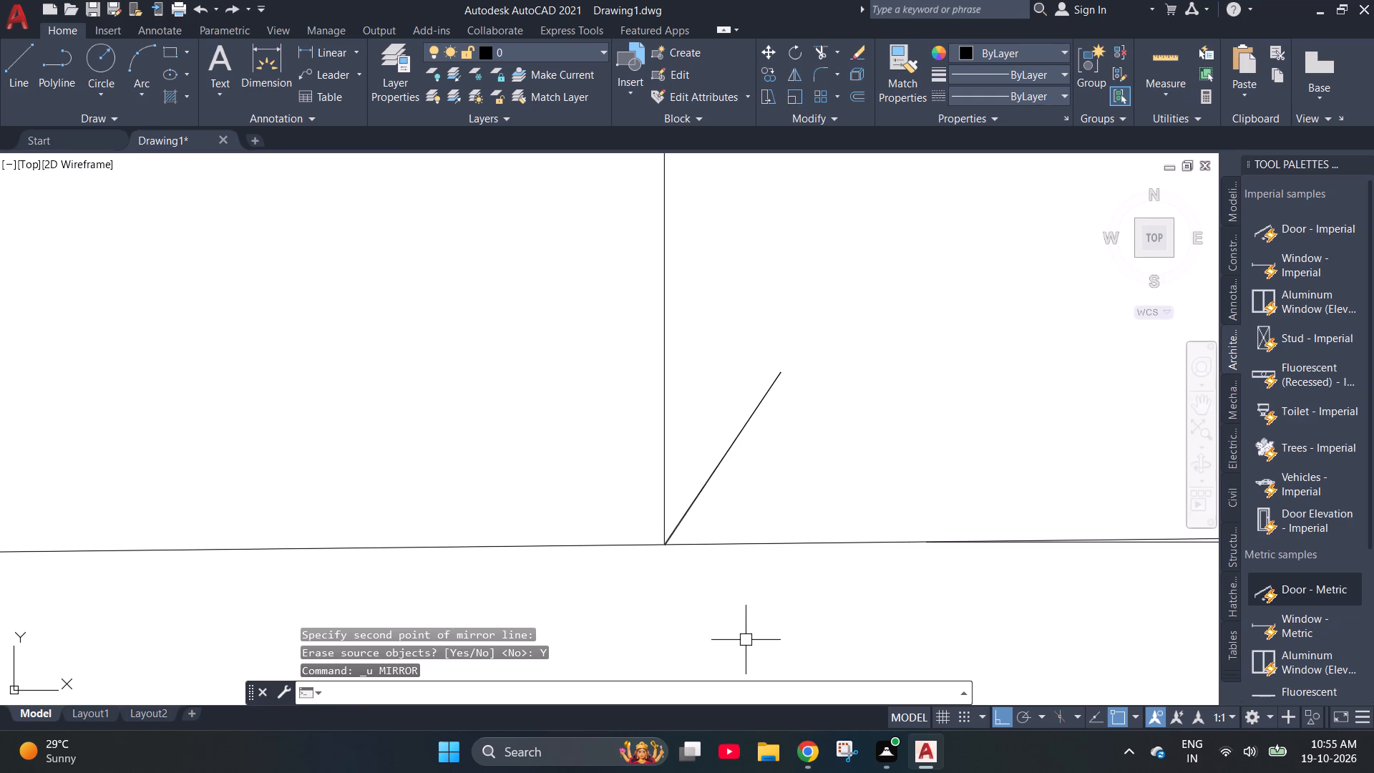
Mirror the slanted line about the vertical line through its foot, keeping the source line, to form a V.
left_click(704, 494)
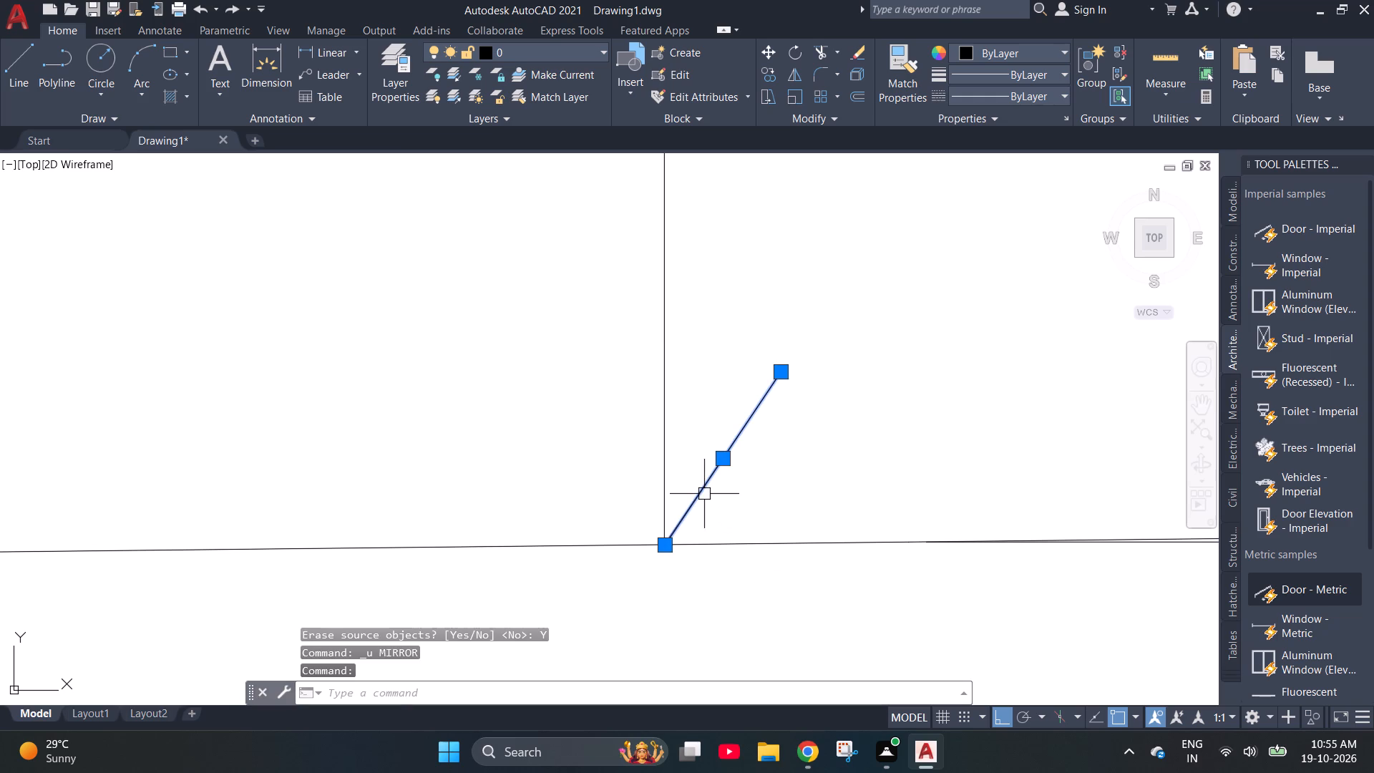
type("MI")
key("Return")
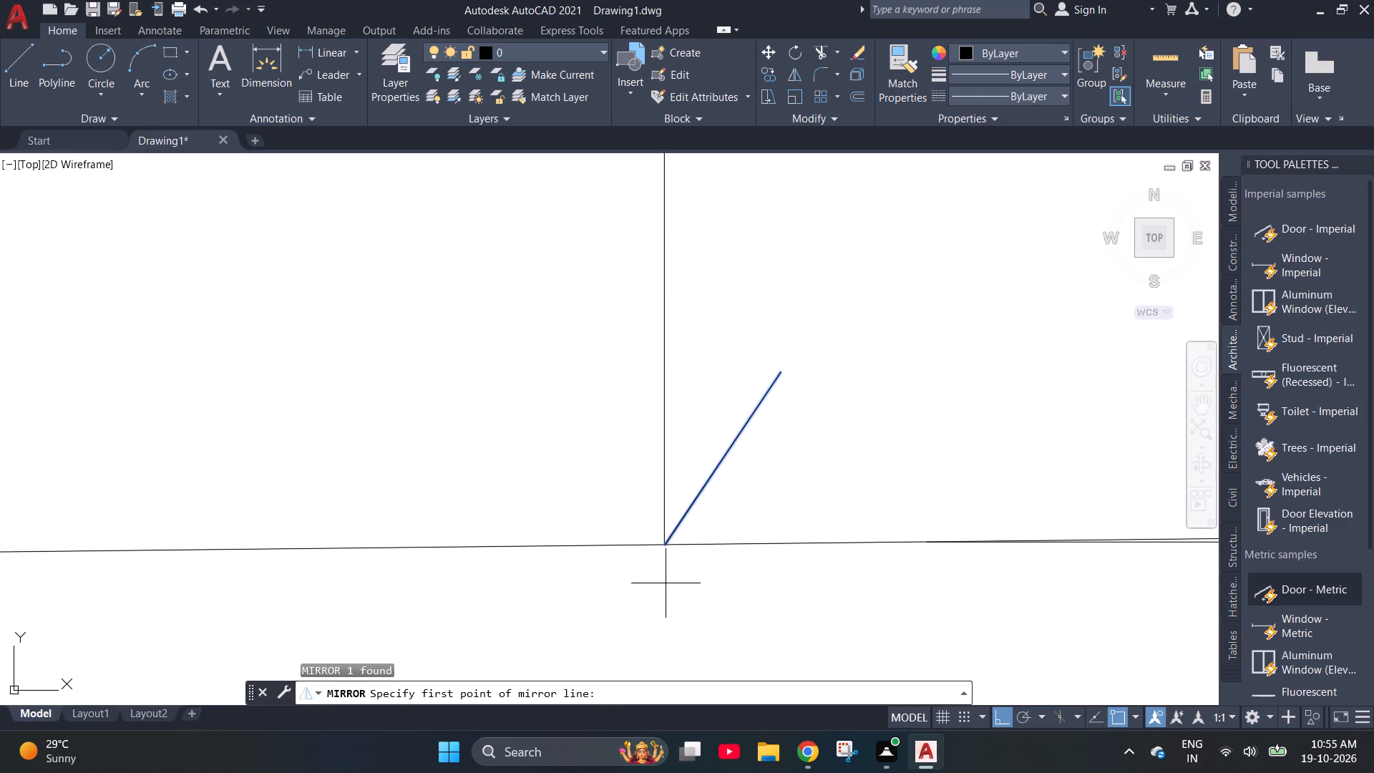
left_click(661, 544)
left_click(595, 460)
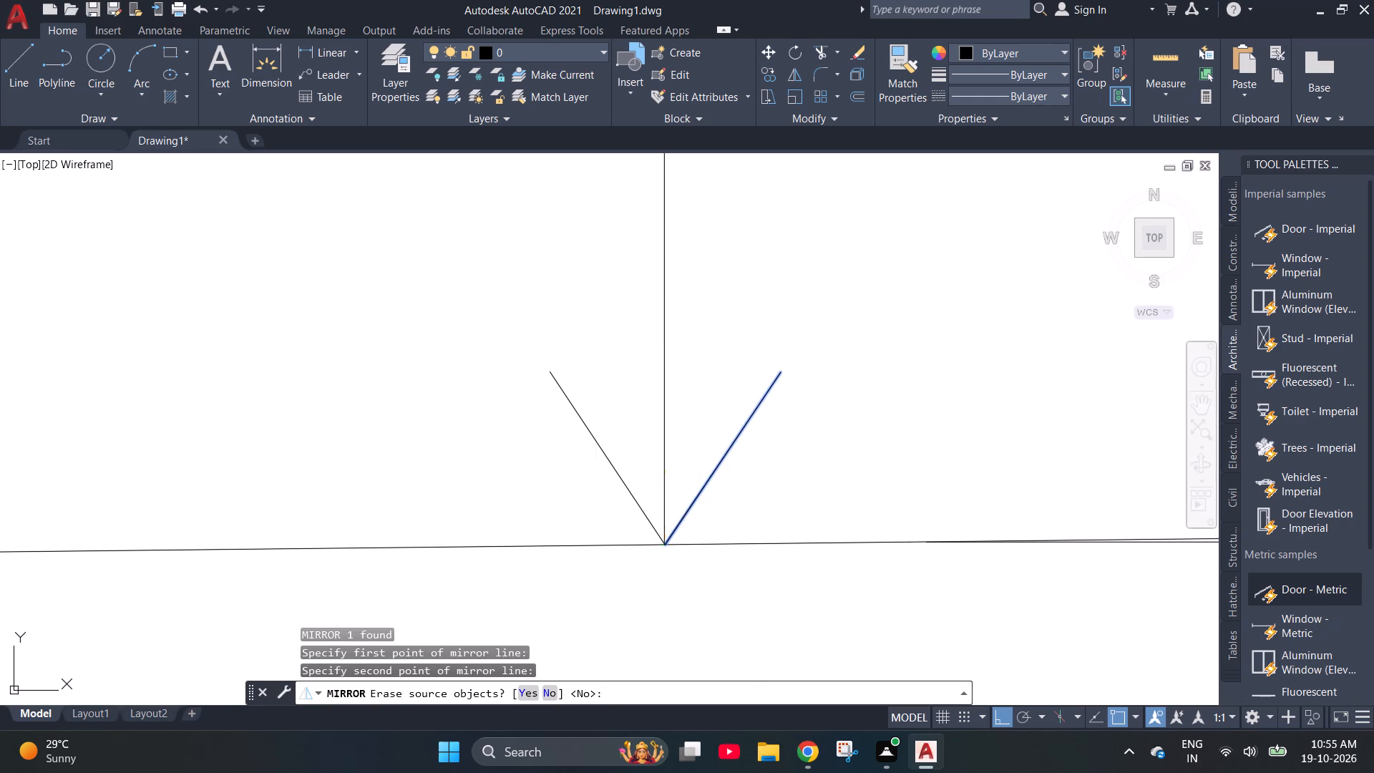
key("n")
key("Return")
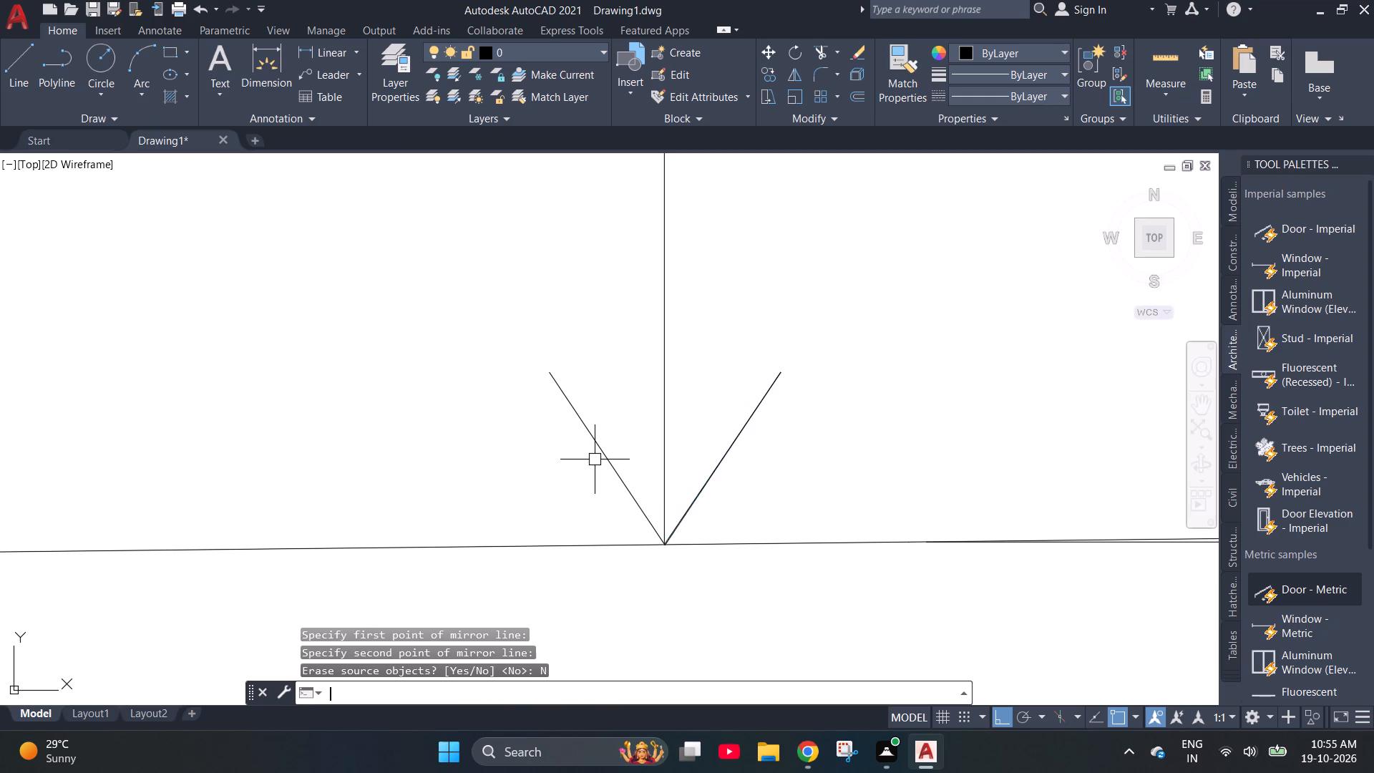
left_click(595, 460)
Draw a horizontal line joining the two upper ends of the V to close it into a triangle.
key("l")
key("Return")
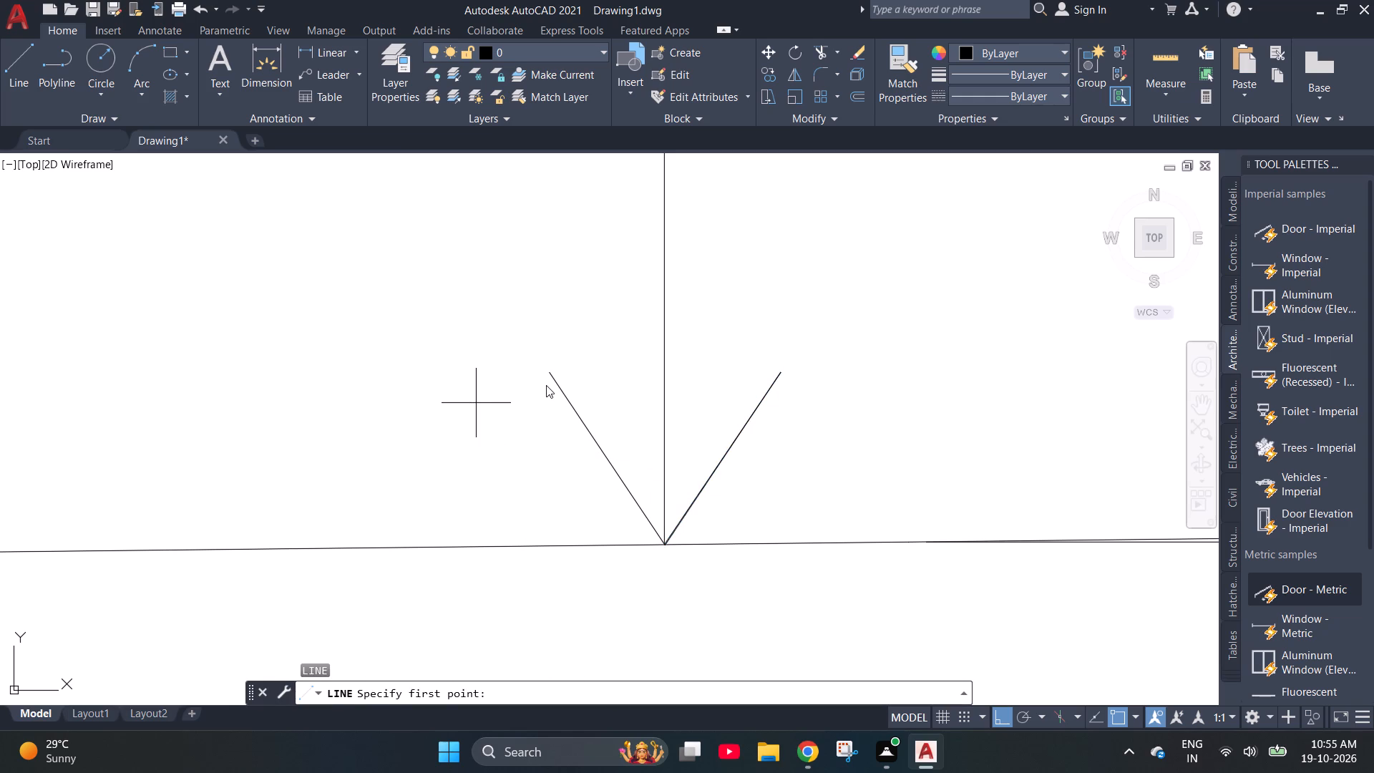
left_click(556, 367)
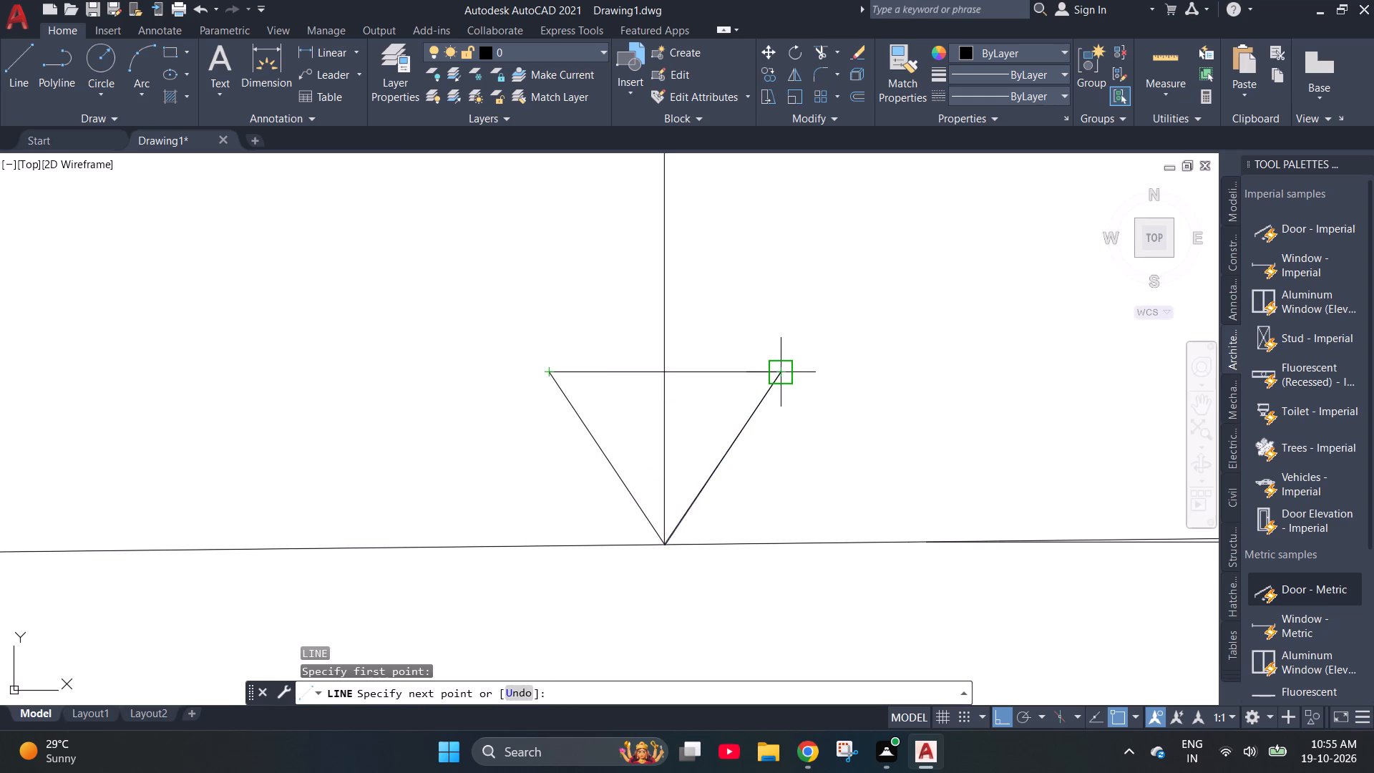
left_click(779, 367)
Fill both halves of the level mark triangle with the solid black ISO hatch from the tool palettes.
scroll(613, 401, "down", 3)
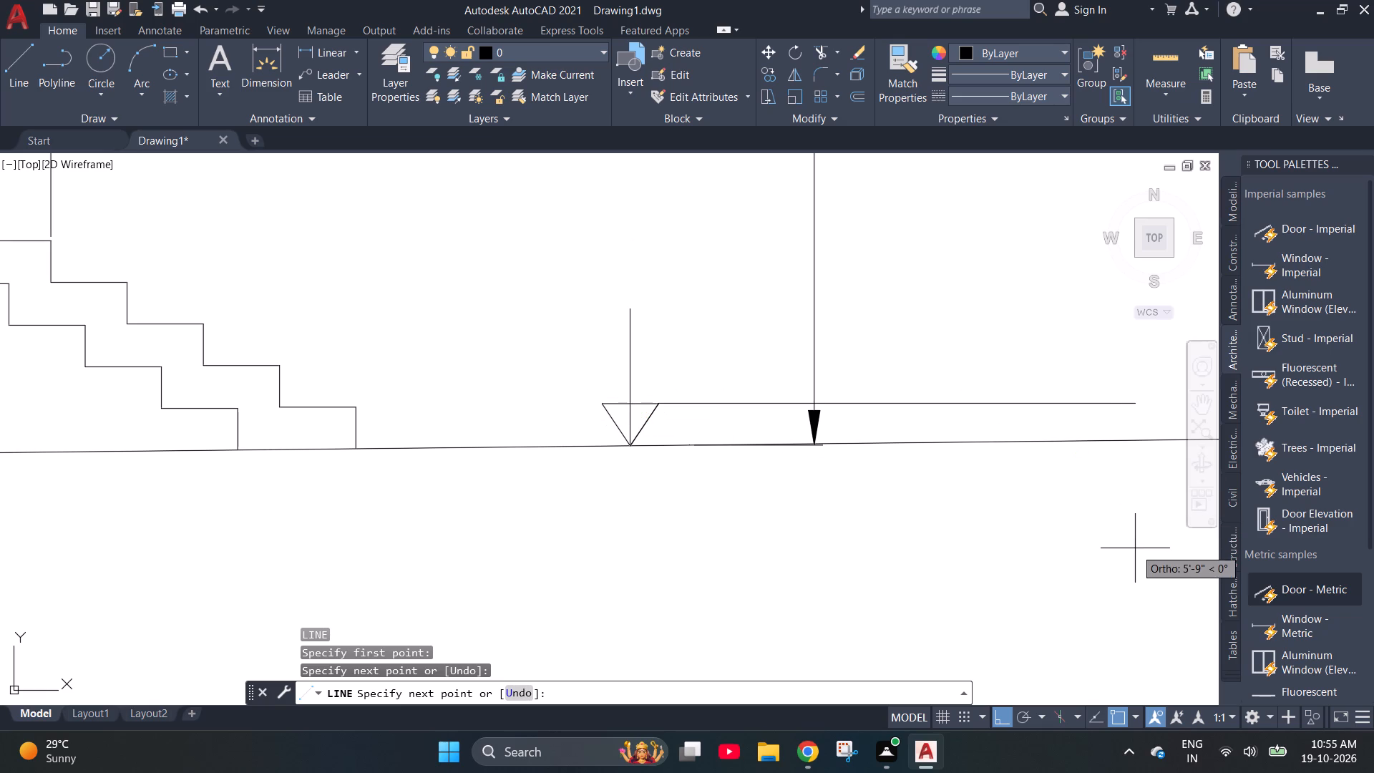
scroll(1247, 535, "down", 2)
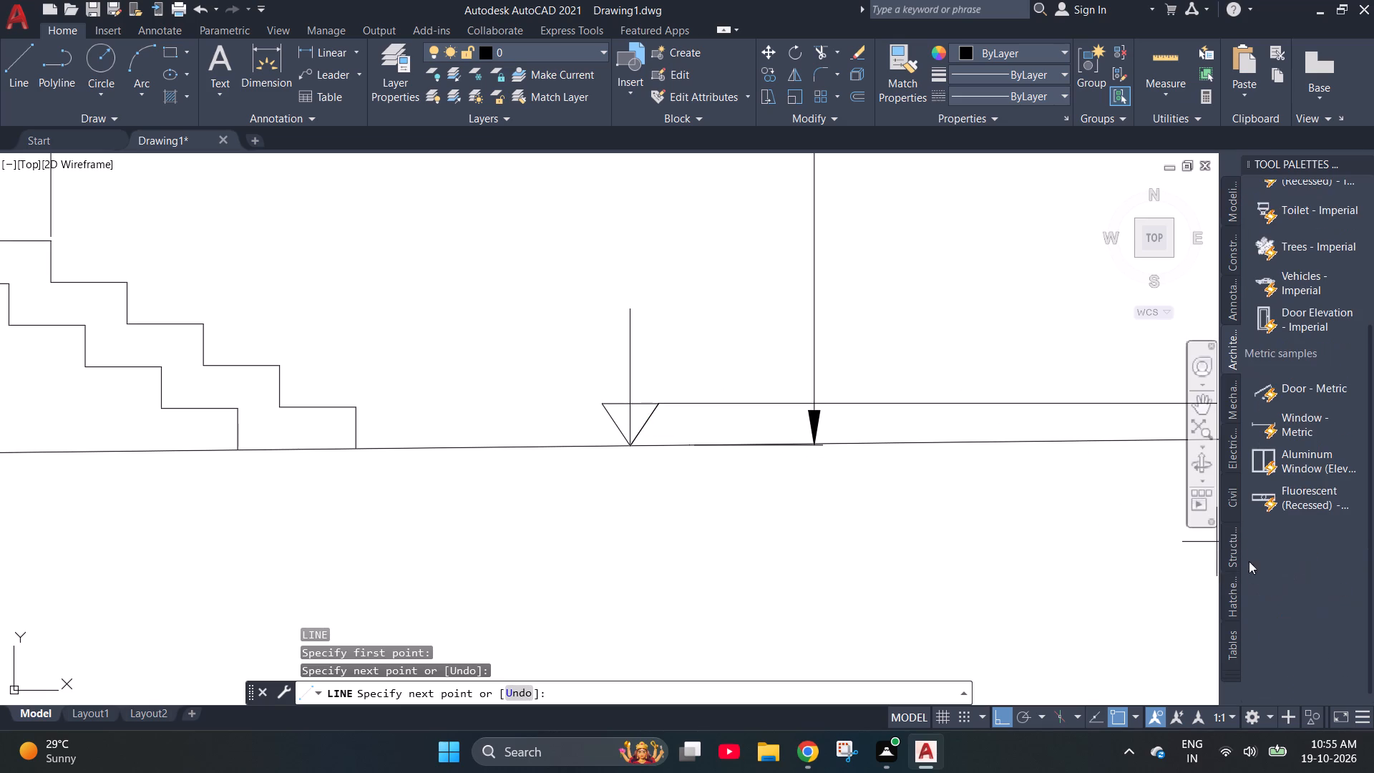
left_click(1237, 590)
left_click_drag(1280, 485, 1272, 488)
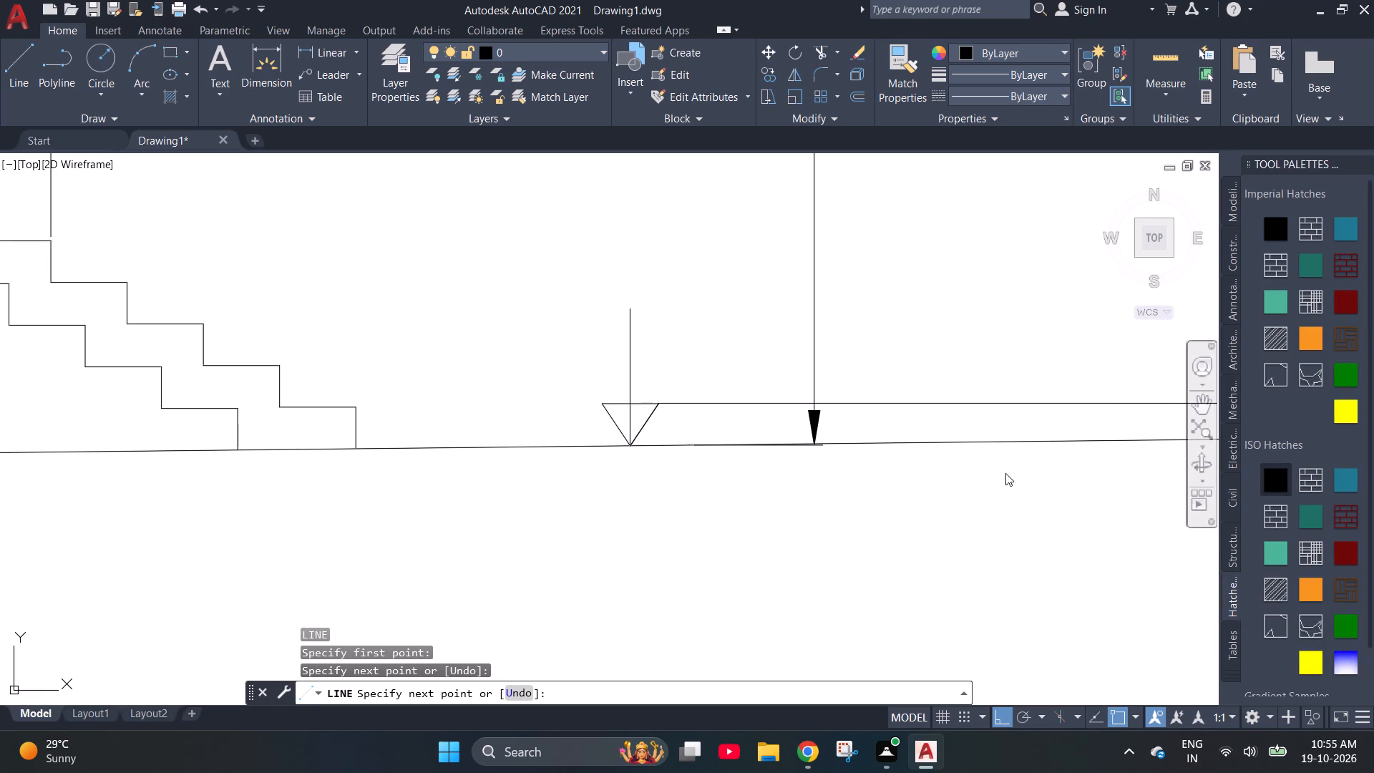
scroll(658, 401, "up", 3)
left_click(525, 434)
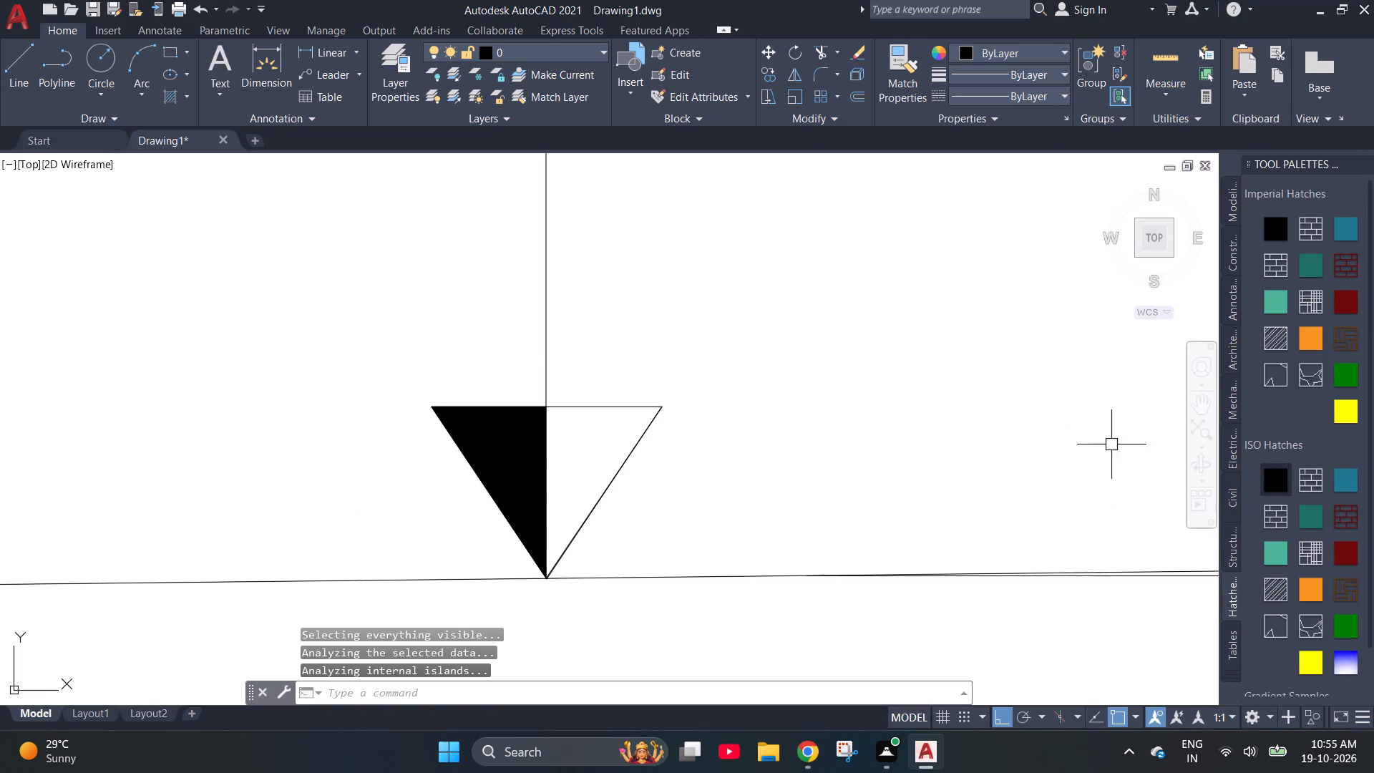
left_click(1265, 486)
left_click(596, 444)
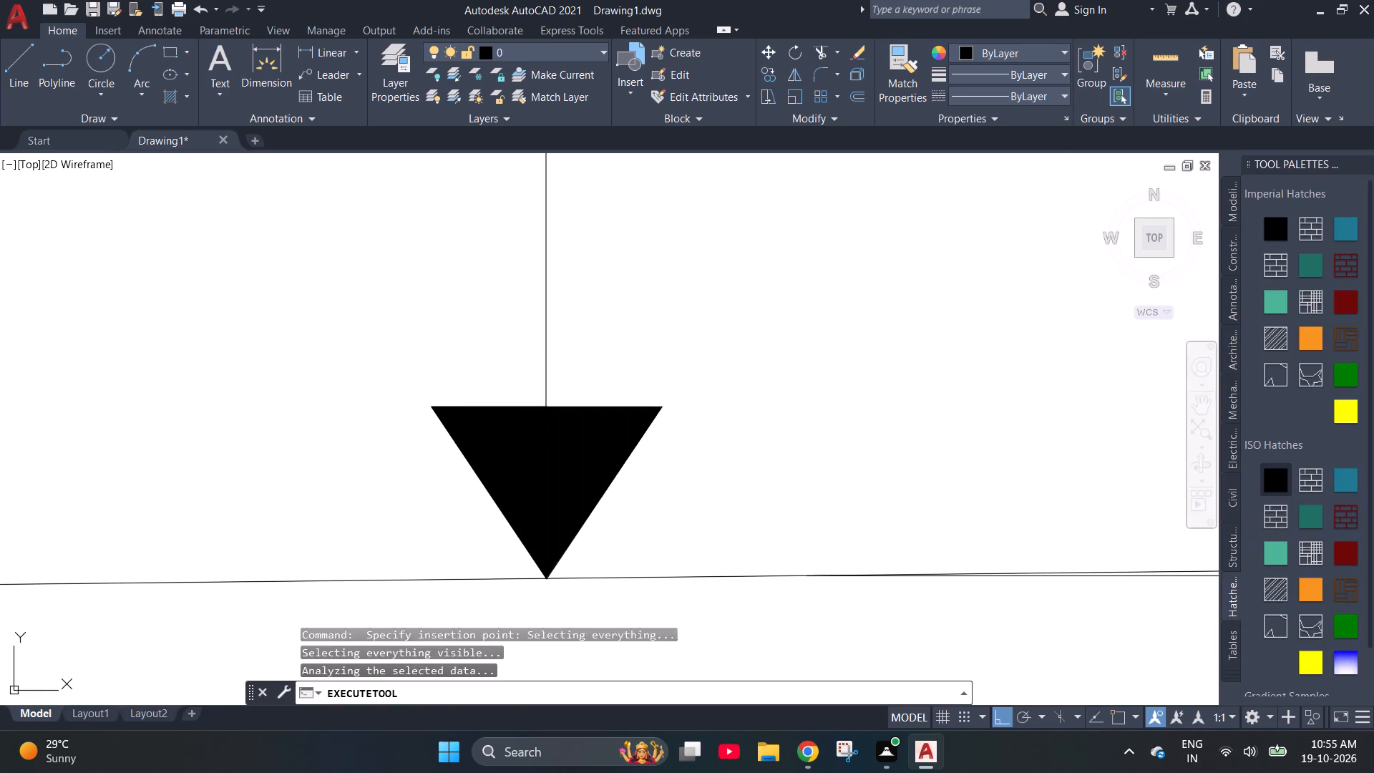
scroll(520, 469, "down", 4)
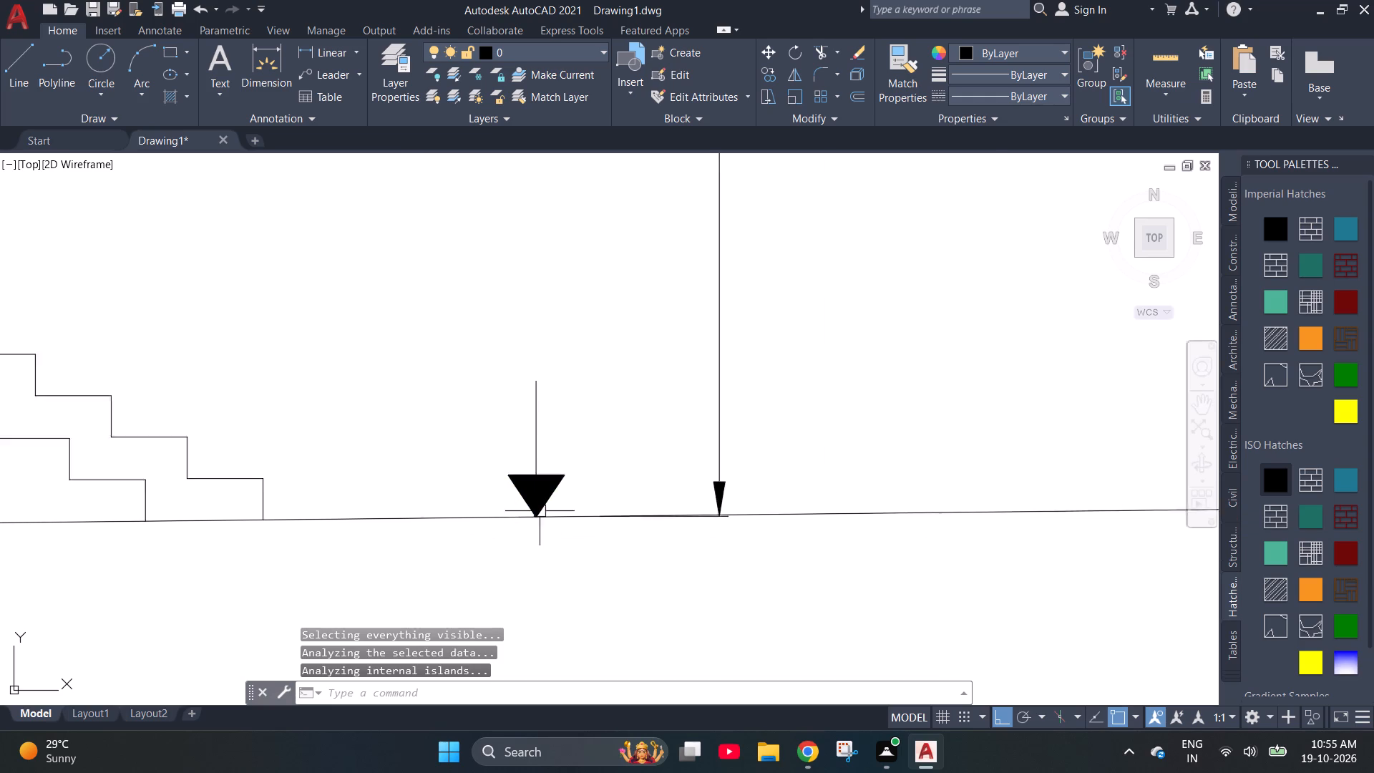
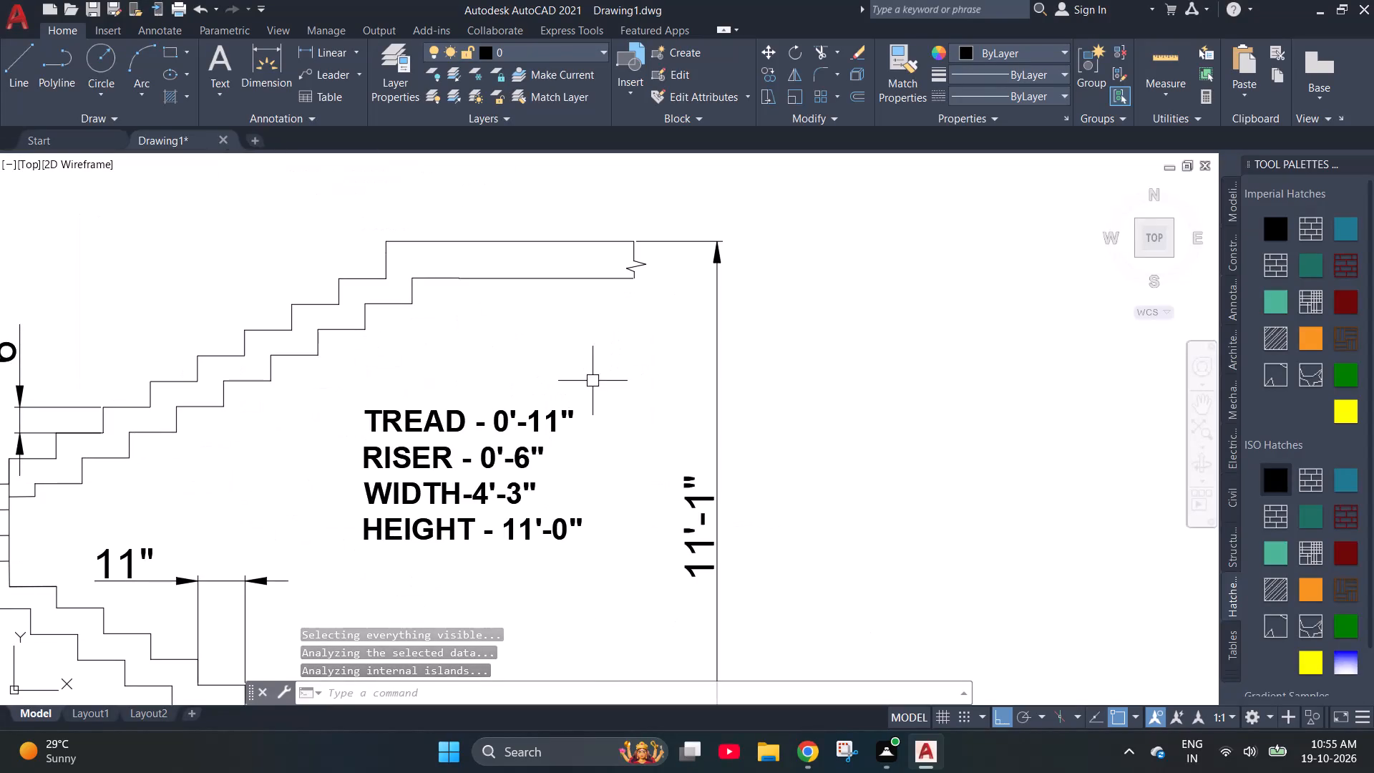
Draw a vertical line about 12'-2" long from the top of the ground level mark's stem up past the upper slab.
scroll(578, 346, "down", 1)
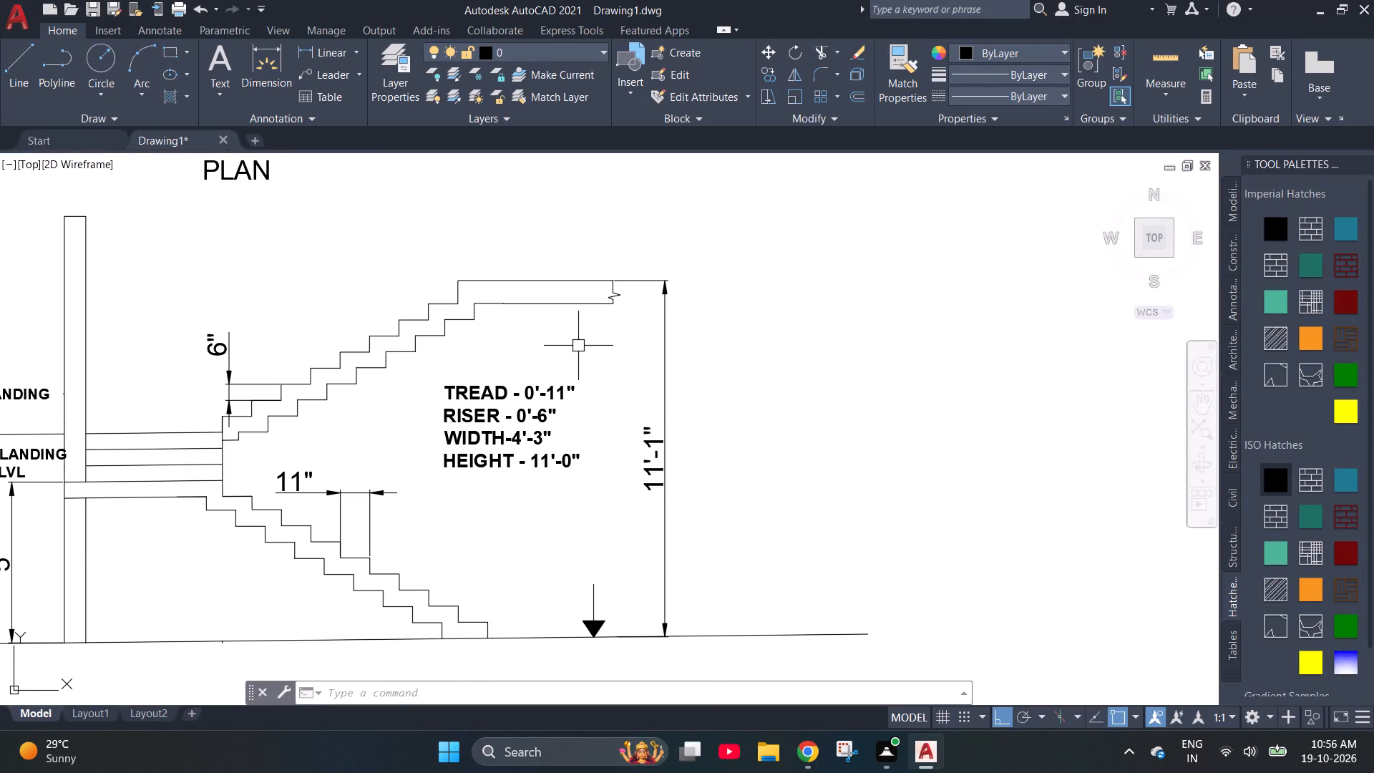
scroll(494, 281, "down", 1)
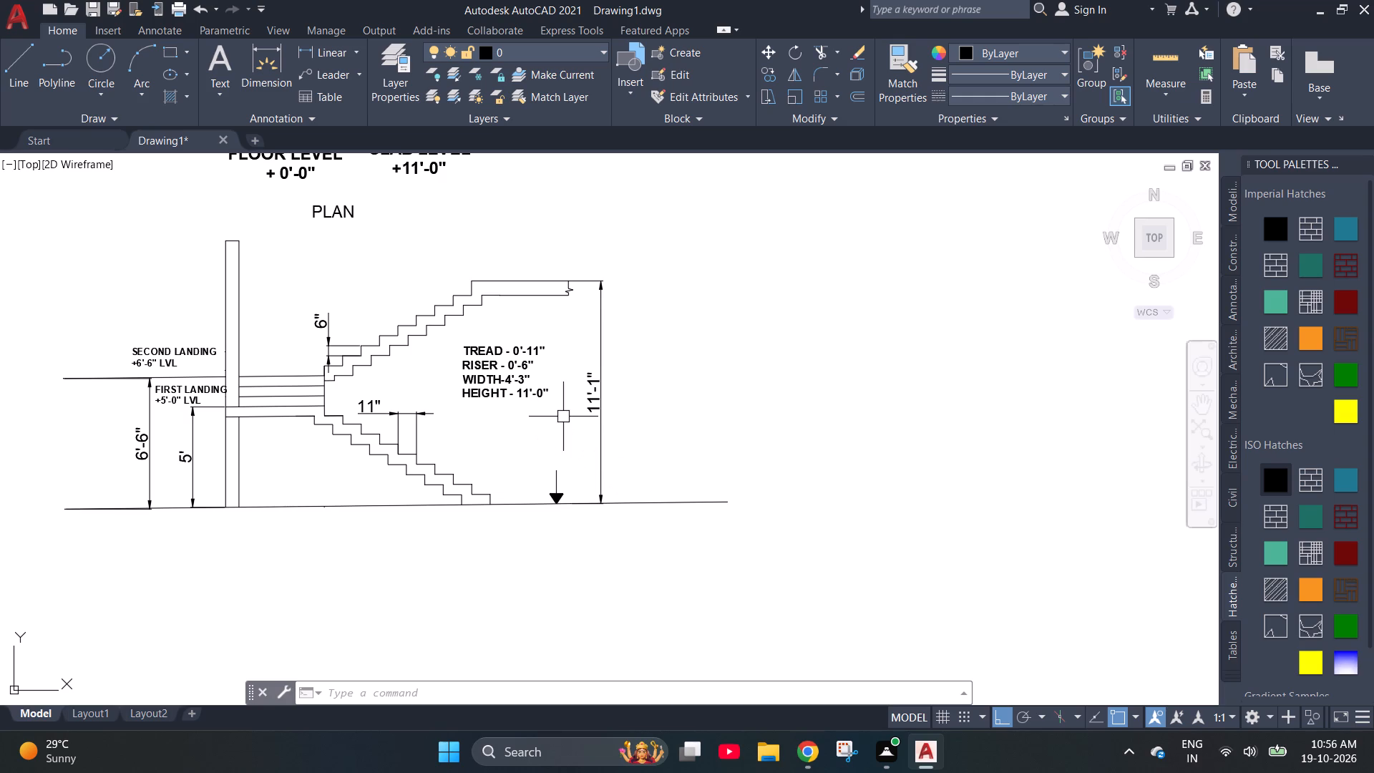
key("l")
key("Return")
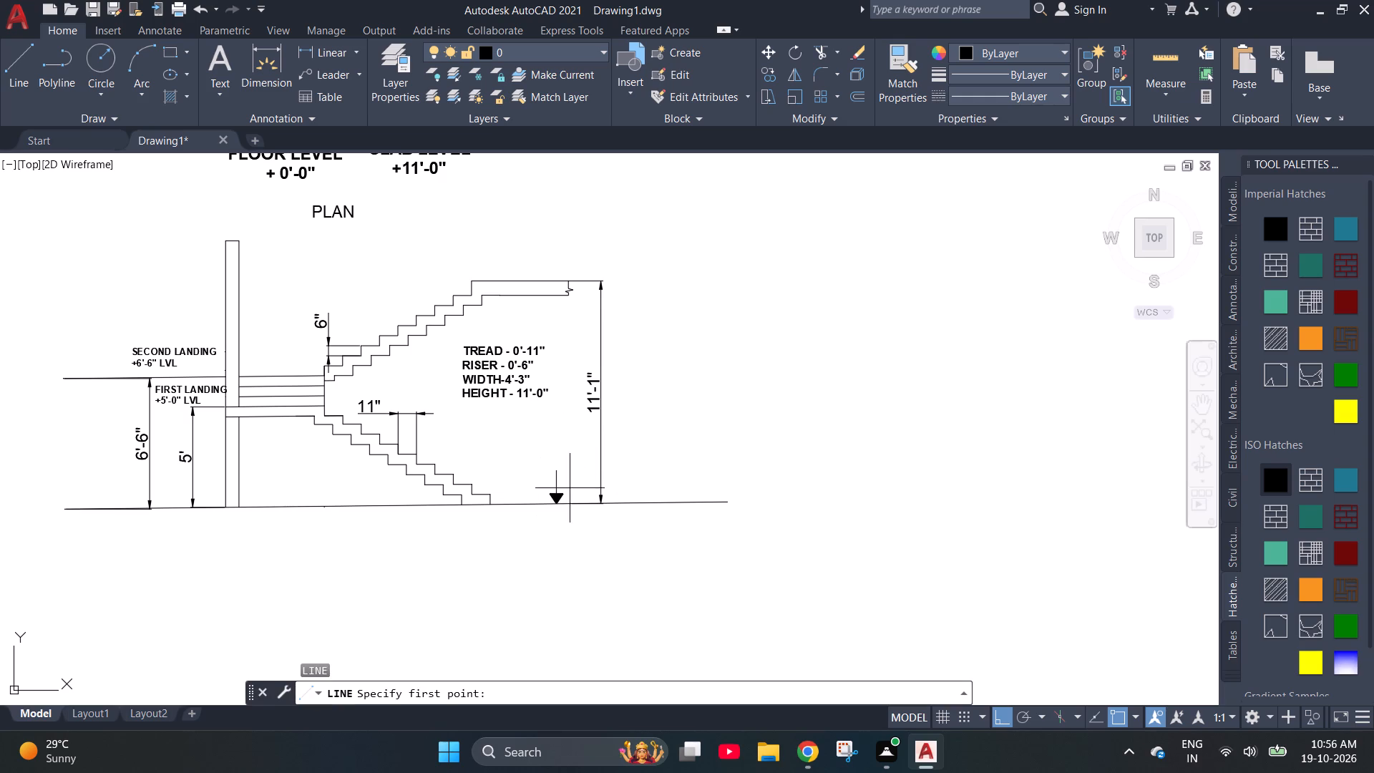
left_click(562, 469)
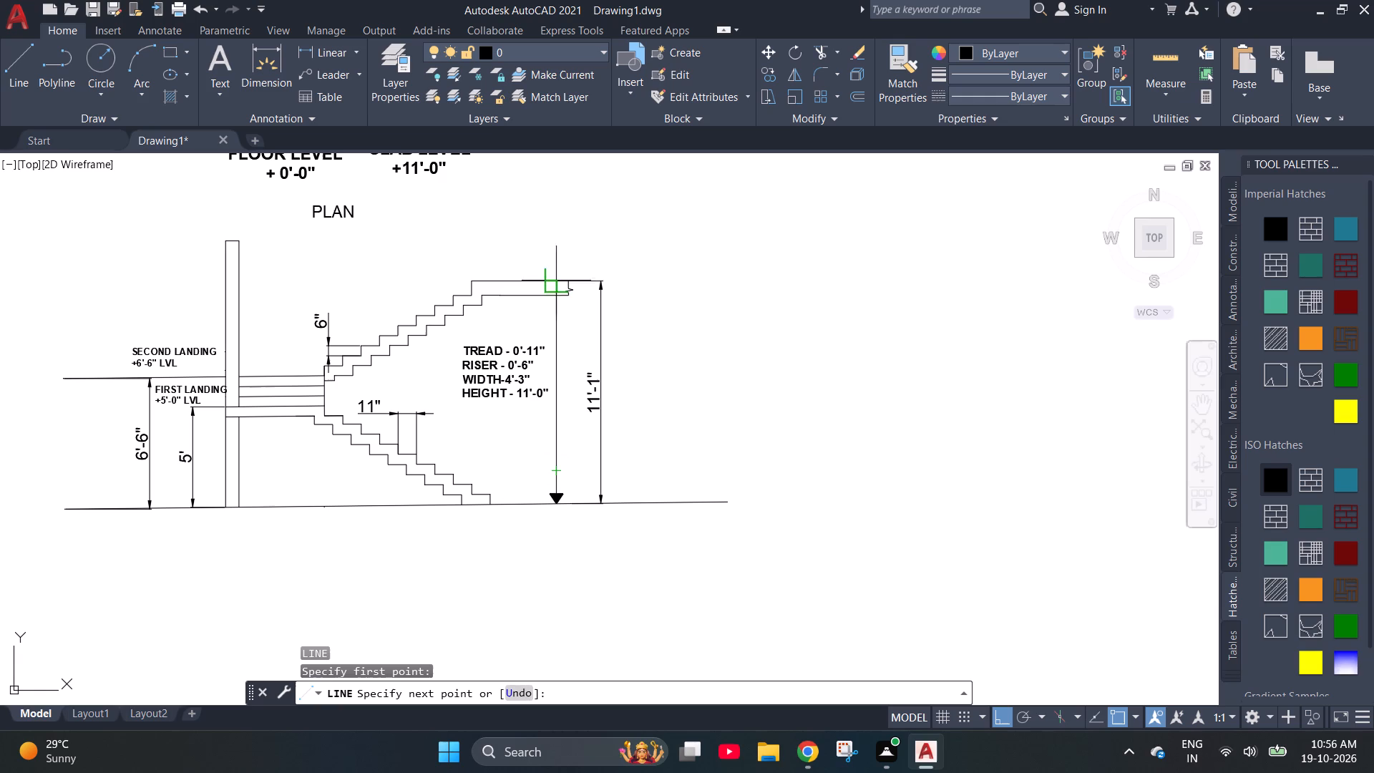
left_click(565, 223)
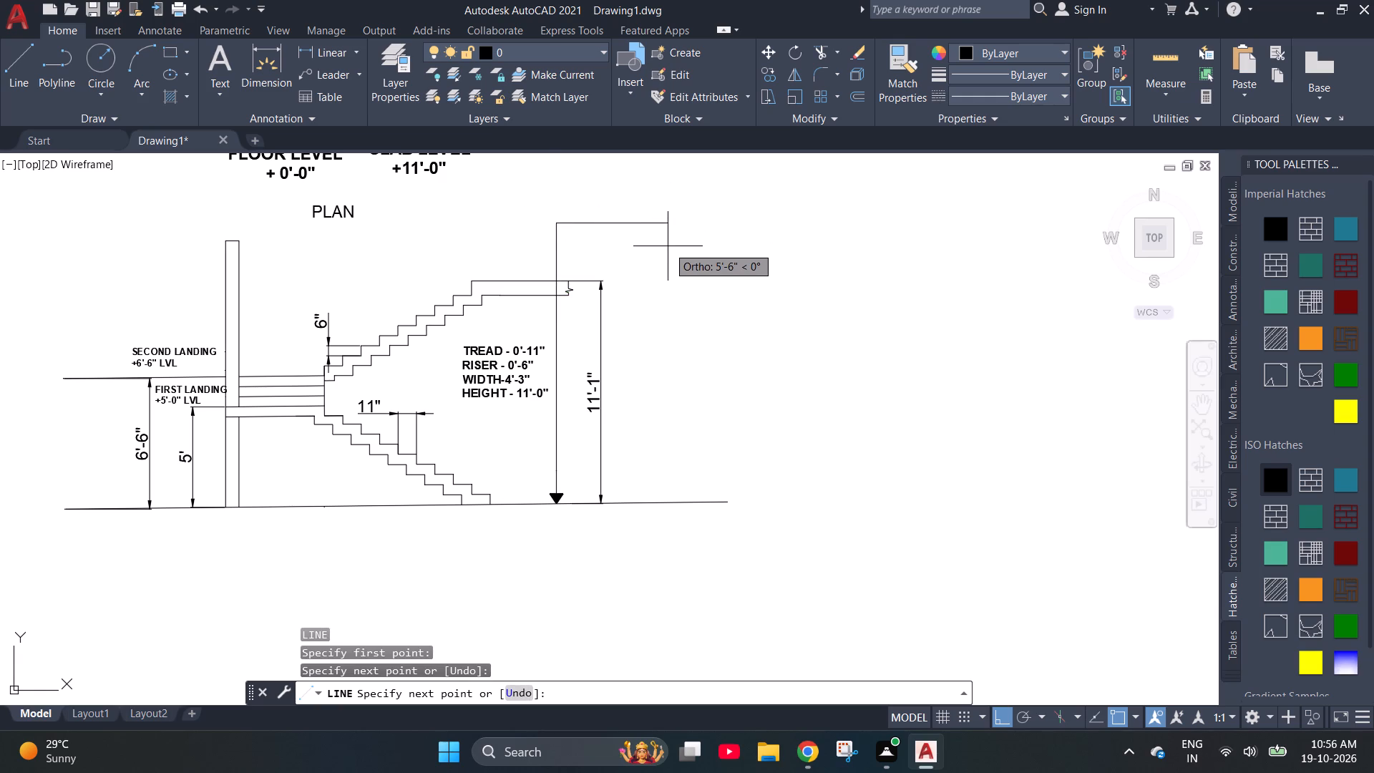
key("Escape")
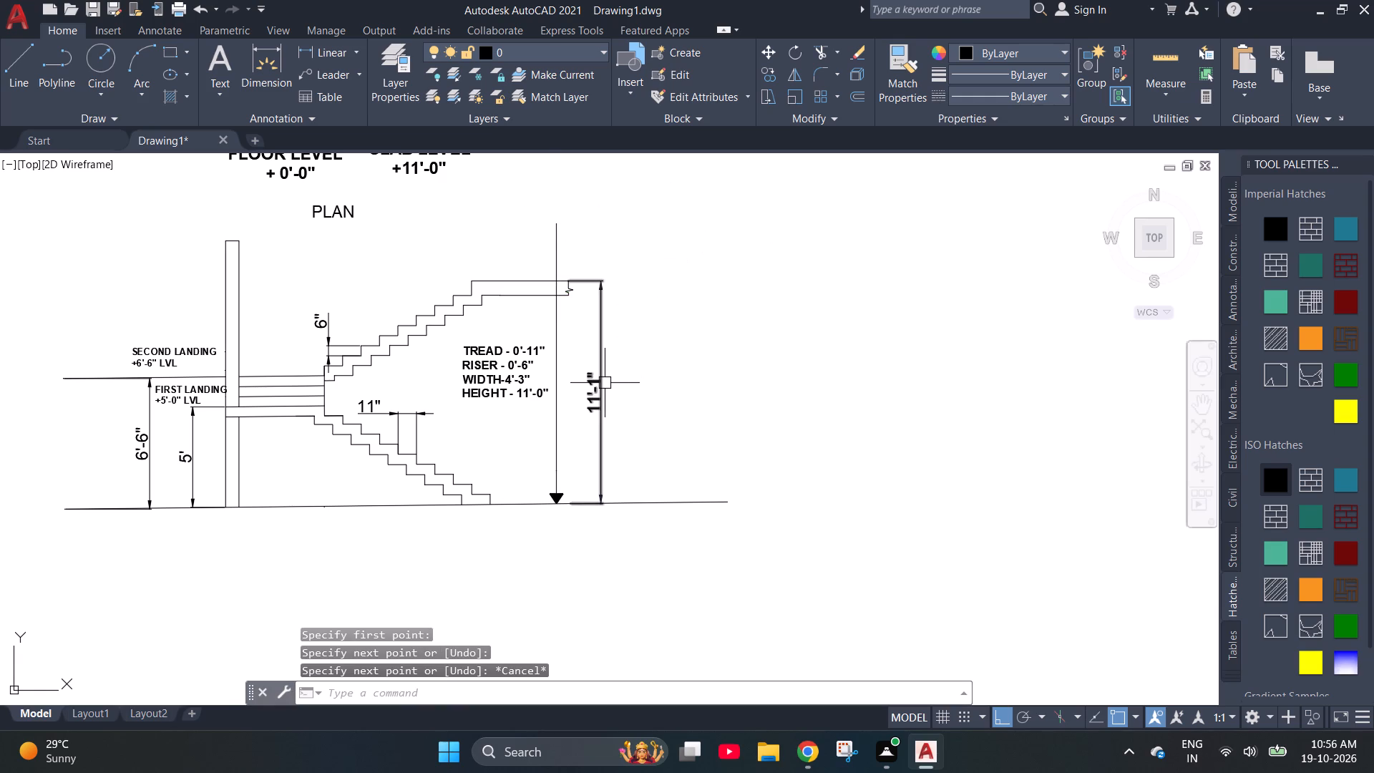
Trim away the vertical line's portions below and inside the upper slab, leaving only the part above the slab.
type("TR")
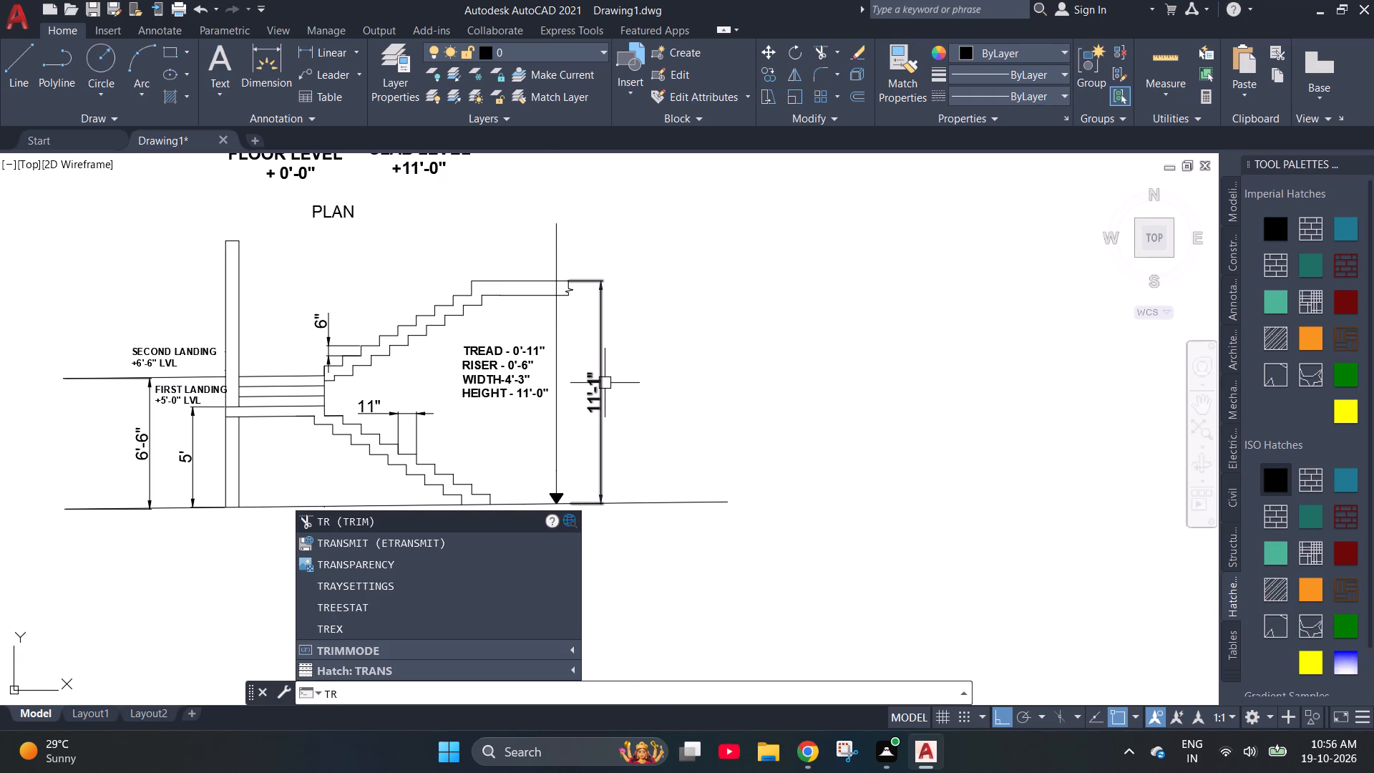
key("Return")
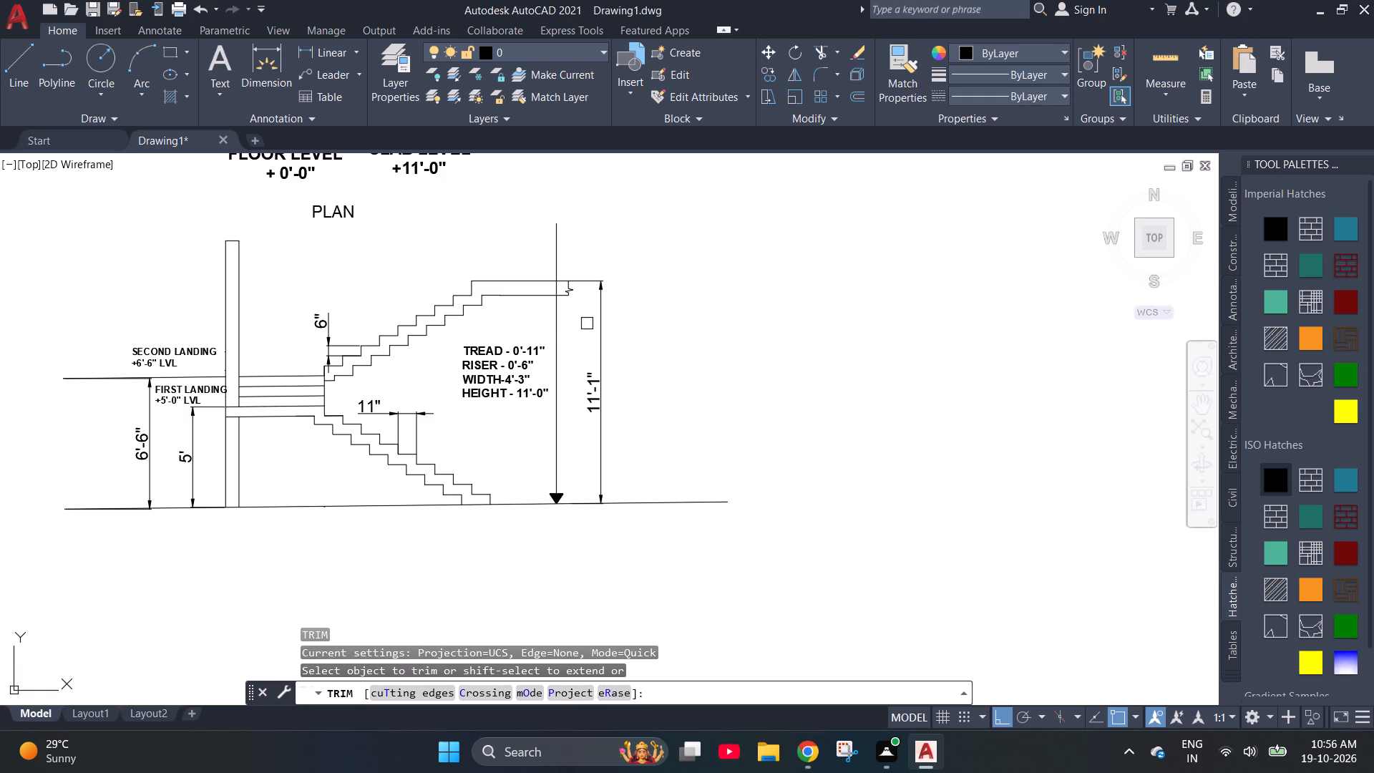
left_click(560, 325)
scroll(555, 308, "up", 3)
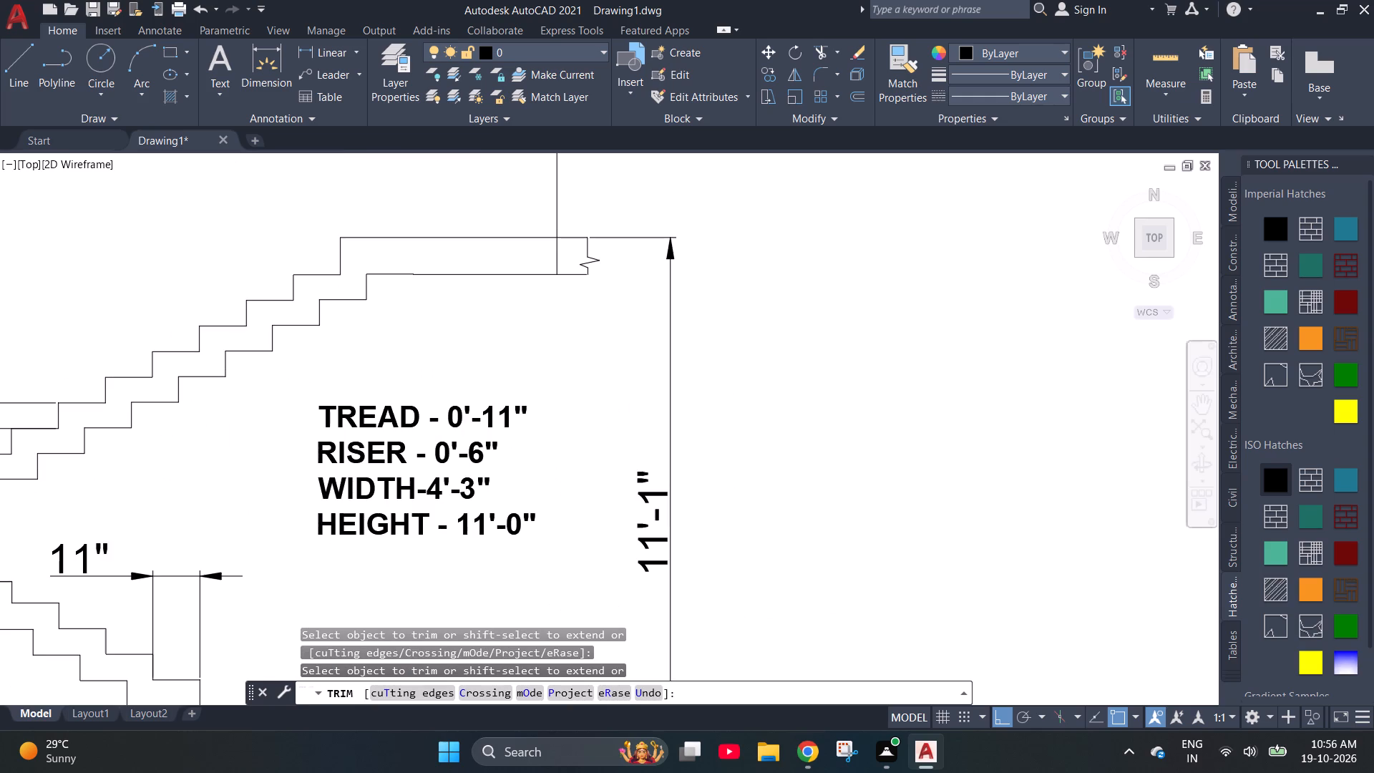
scroll(551, 307, "up", 3)
scroll(551, 307, "down", 3)
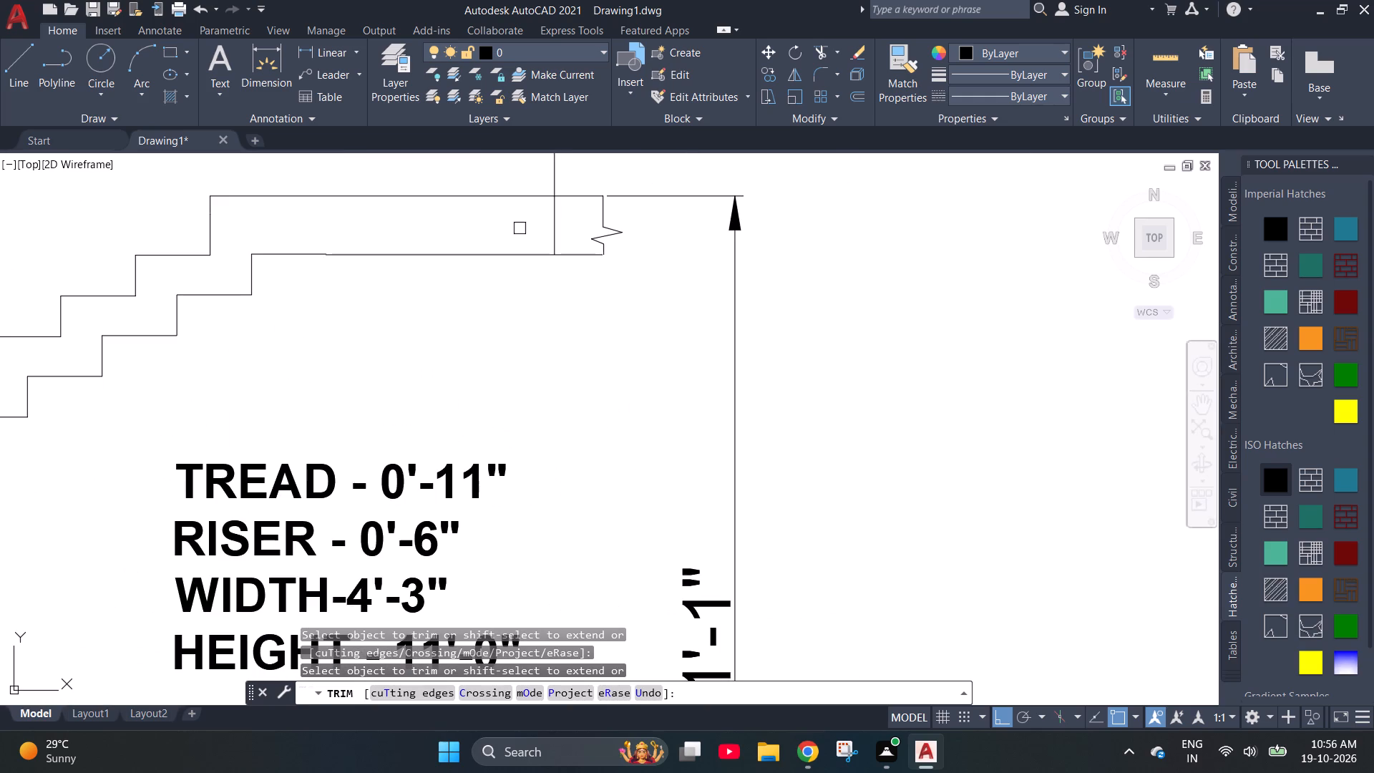
scroll(546, 170, "up", 3)
left_click(583, 346)
left_click(575, 350)
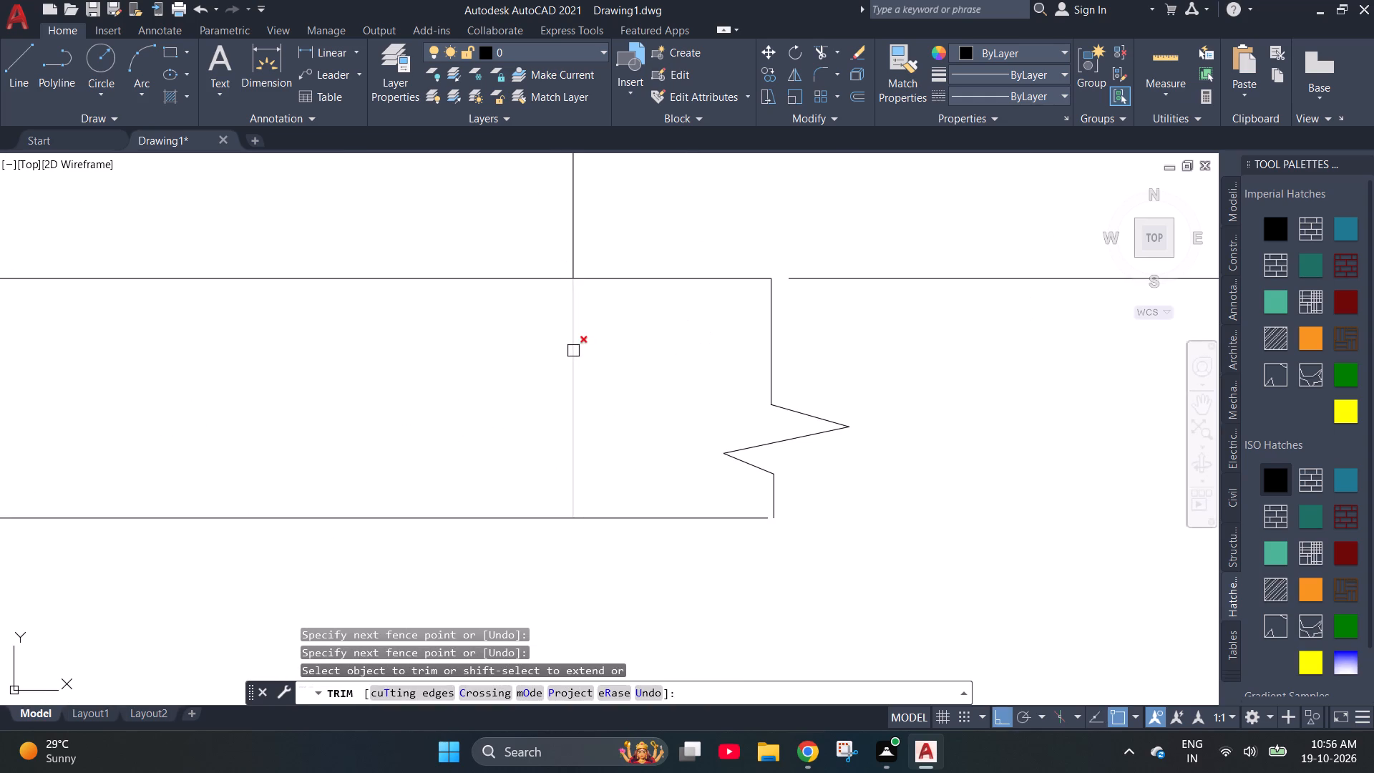
left_click(557, 359)
left_click(580, 356)
scroll(482, 376, "down", 4)
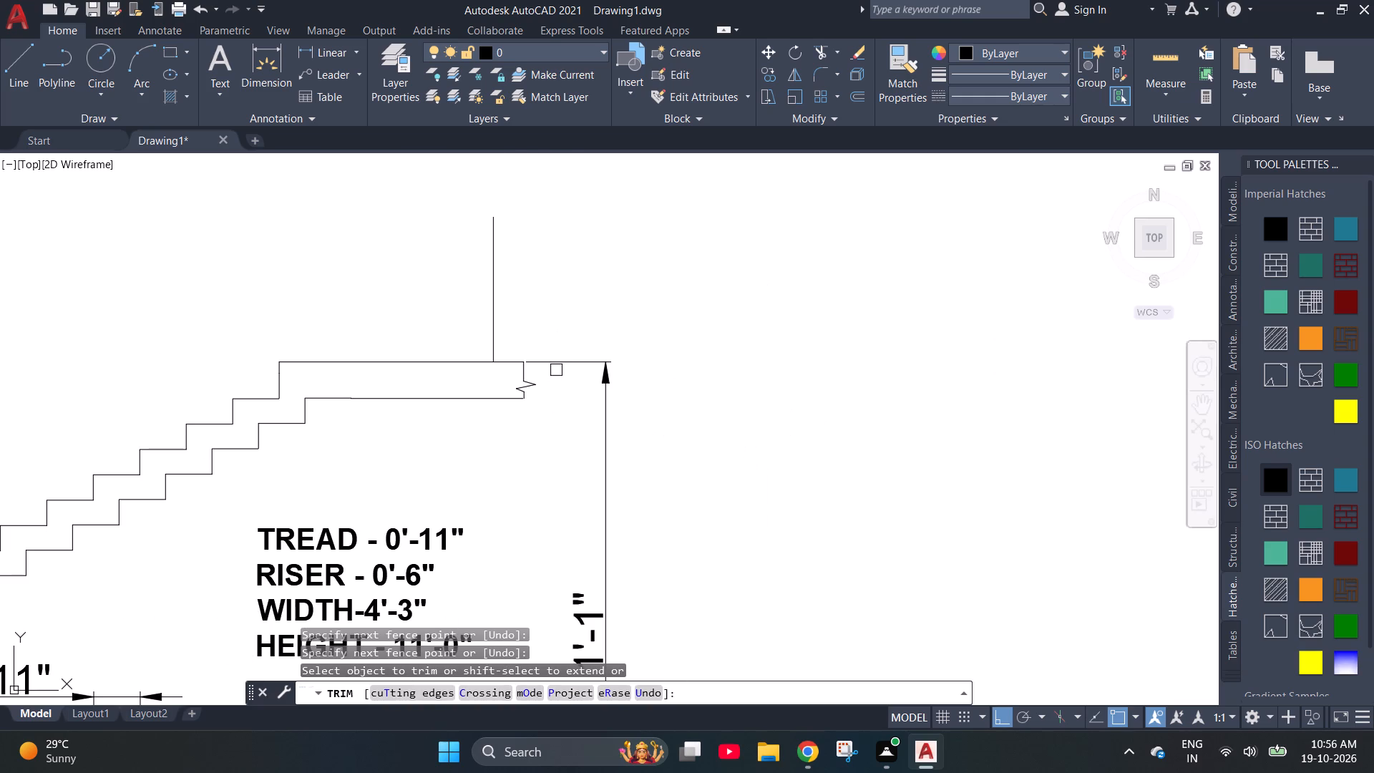
key("Escape")
key("Escape")
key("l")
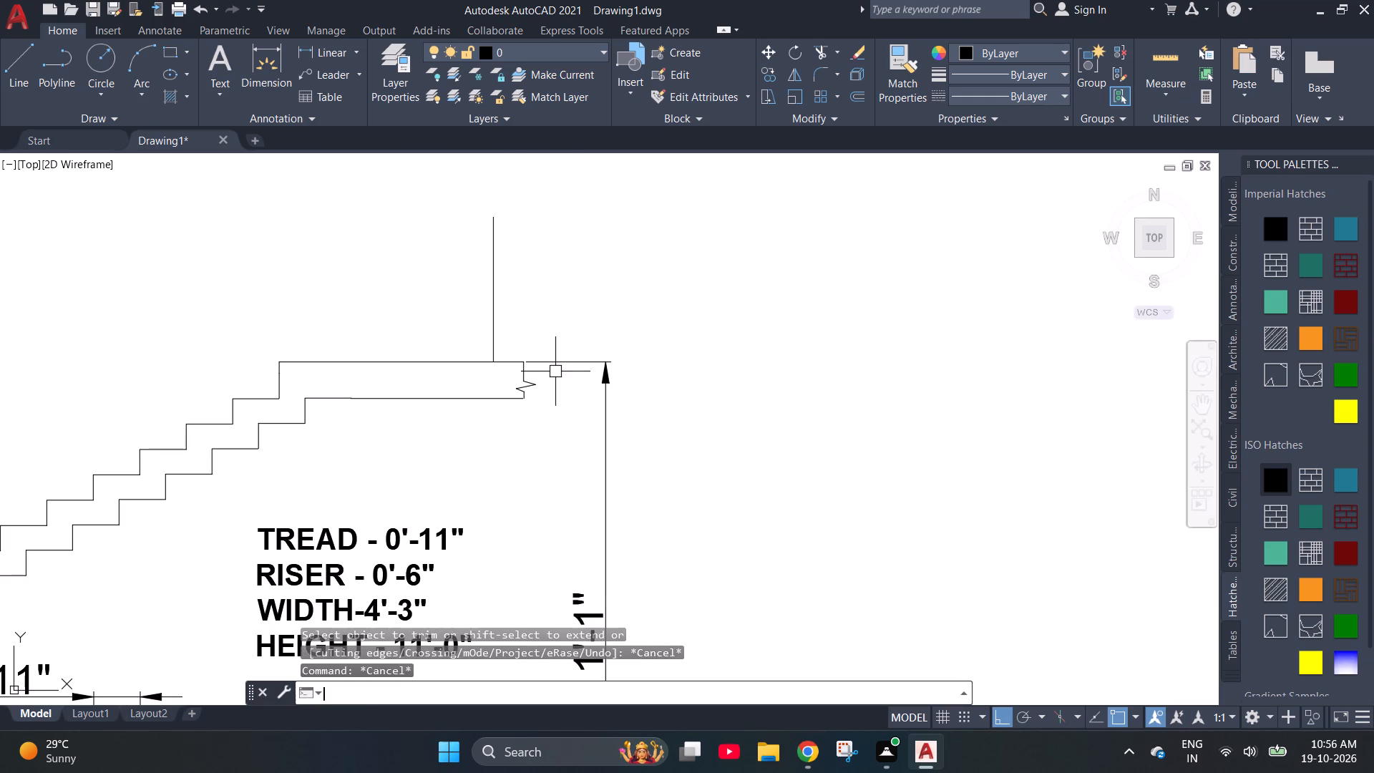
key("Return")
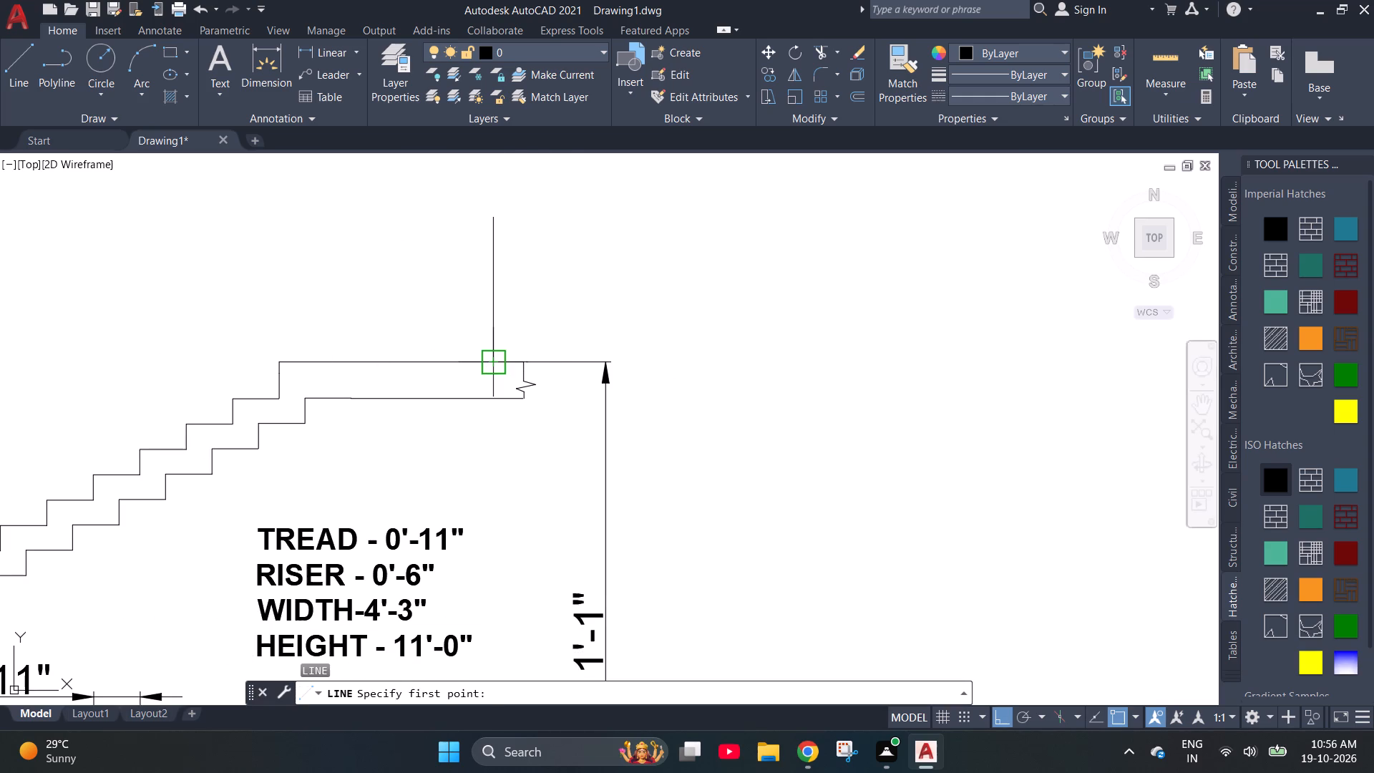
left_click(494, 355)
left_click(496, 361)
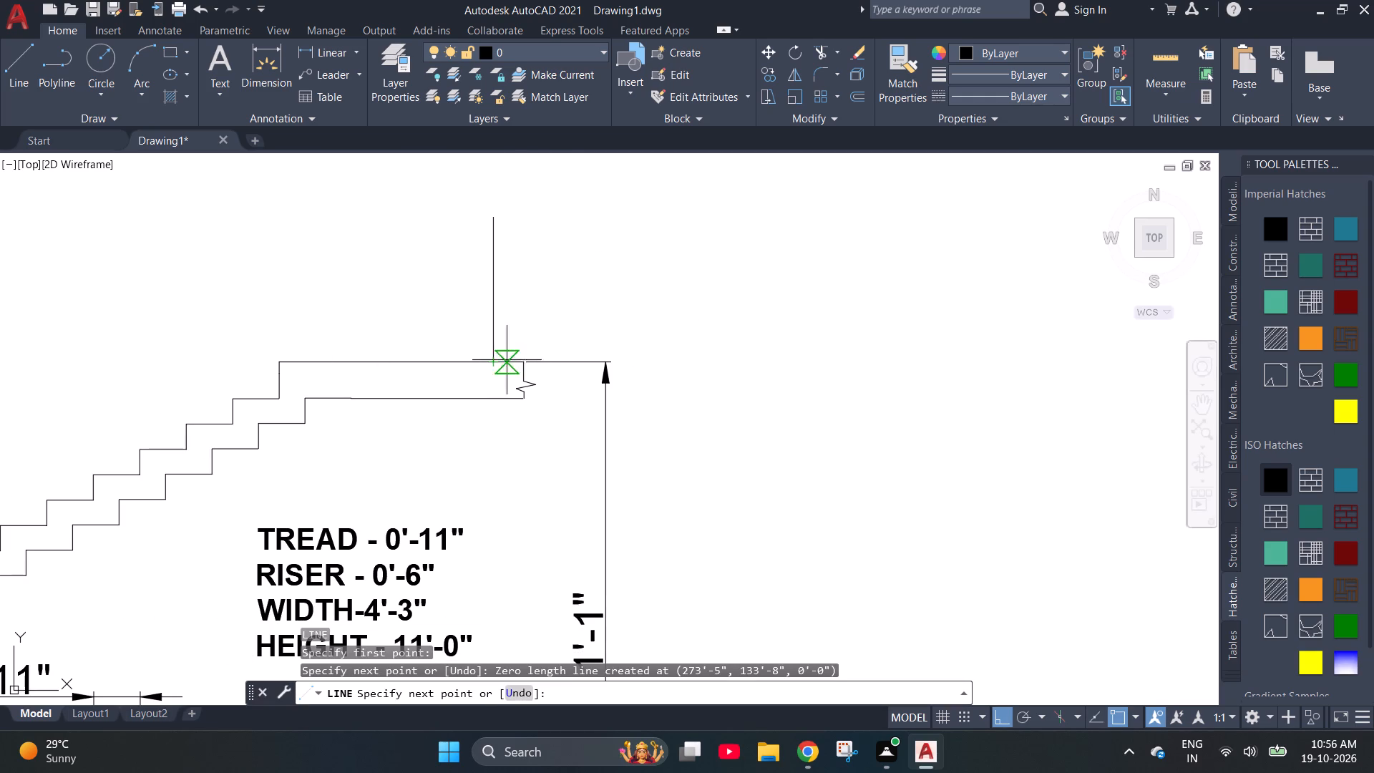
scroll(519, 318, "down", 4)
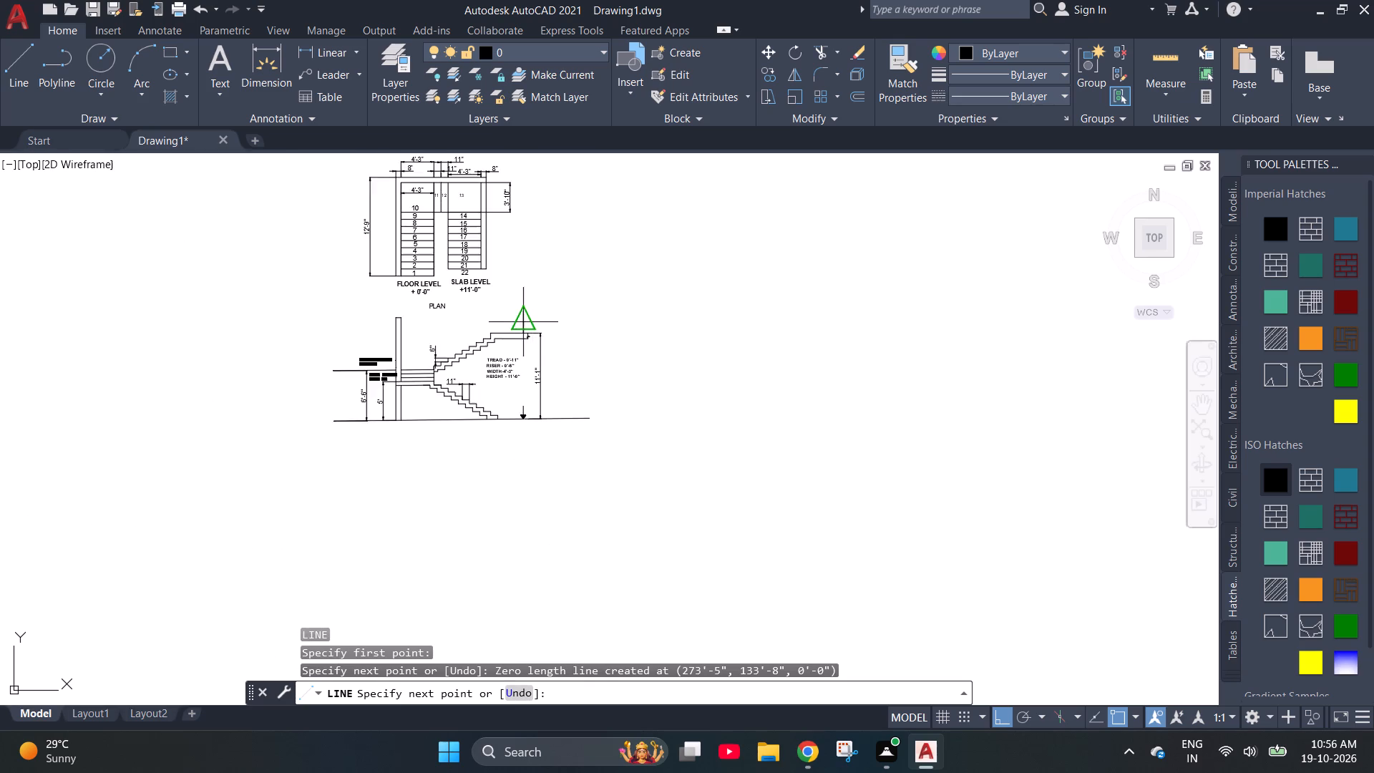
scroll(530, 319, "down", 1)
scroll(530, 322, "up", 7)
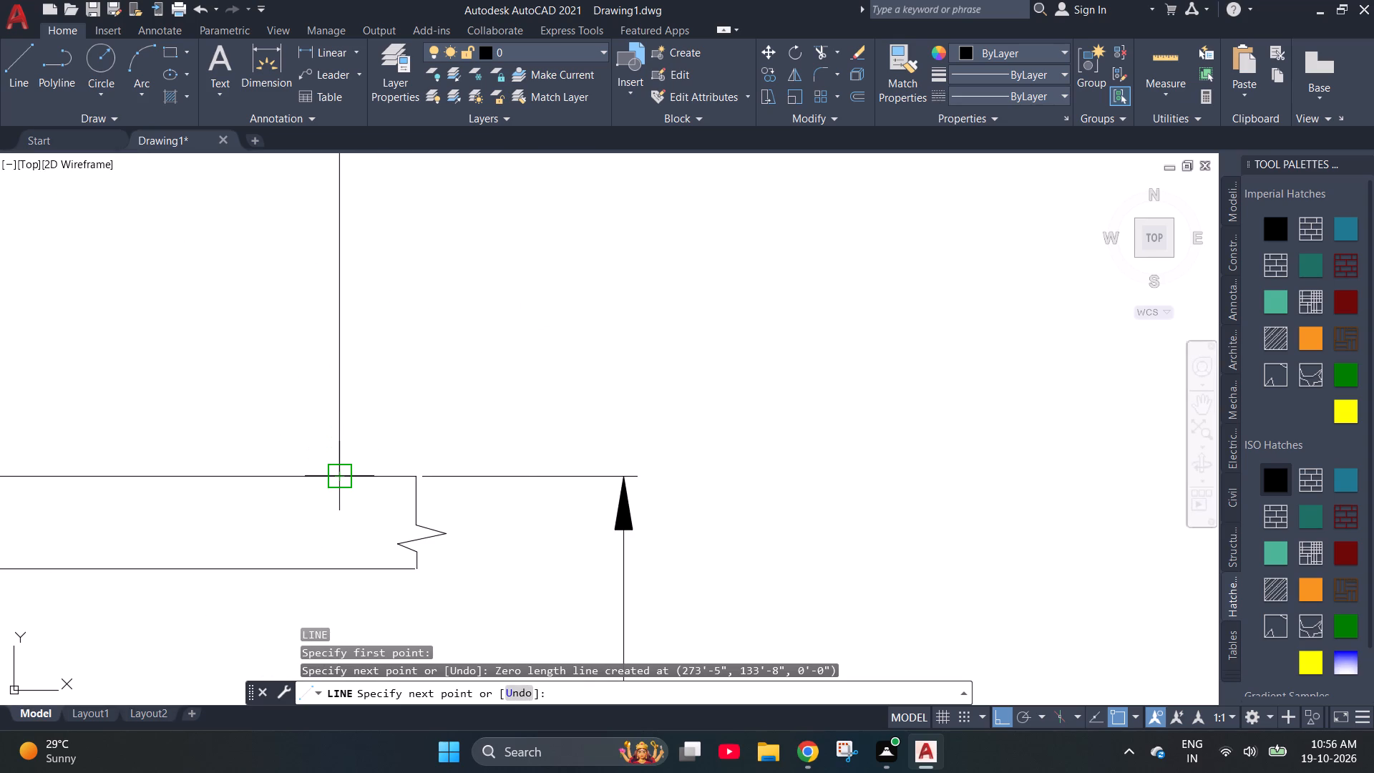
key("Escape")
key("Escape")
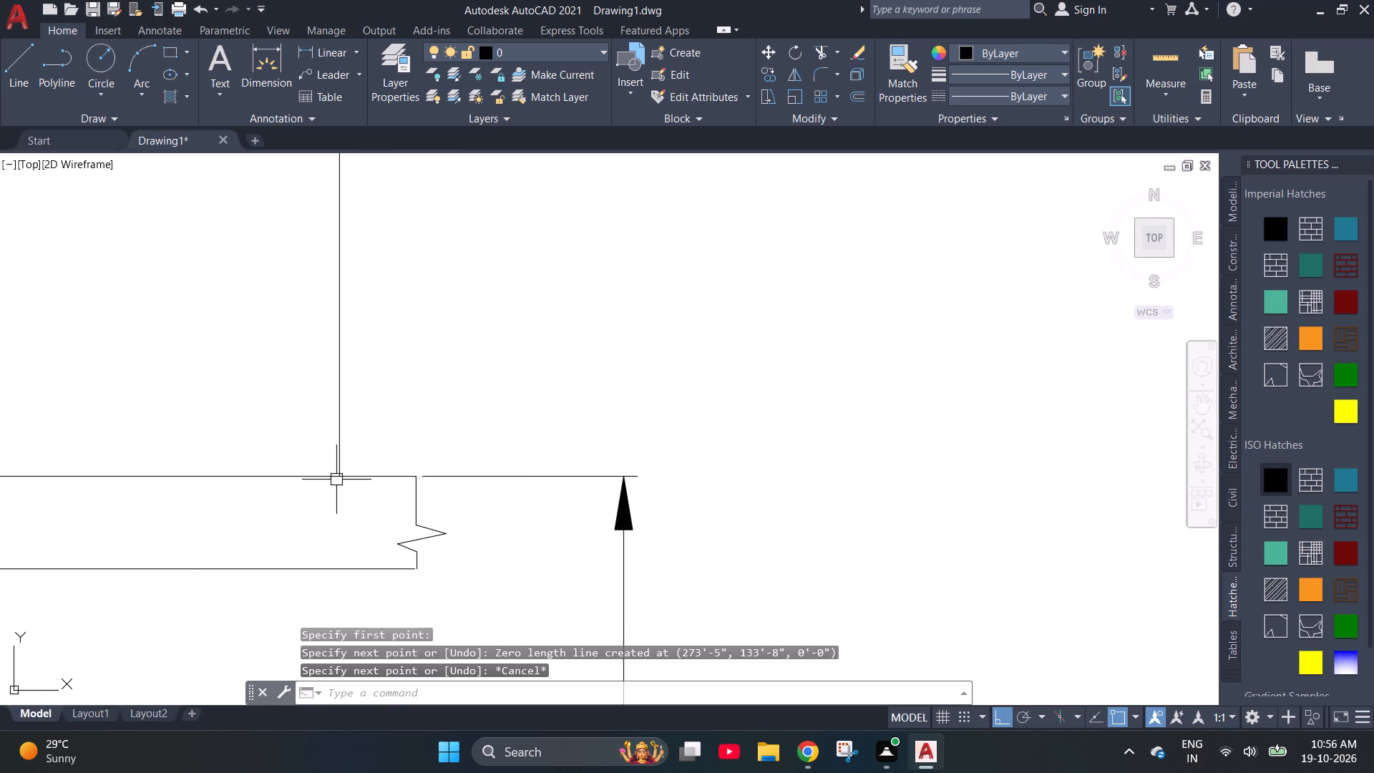
Draw a short slanted line with Ortho off, rising to the right from the vertical line's foot on the slab top.
key("l")
key("Return")
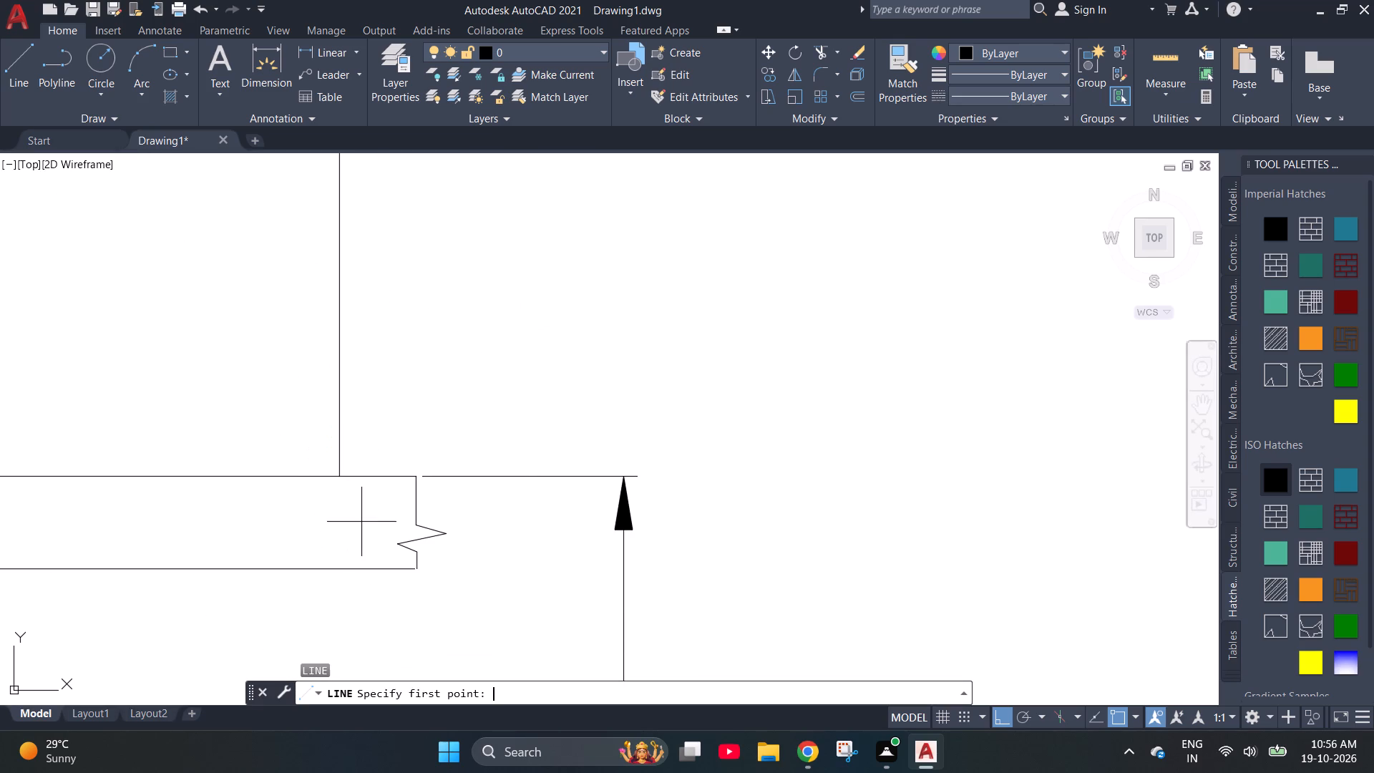
scroll(361, 522, "up", 1)
left_click(321, 446)
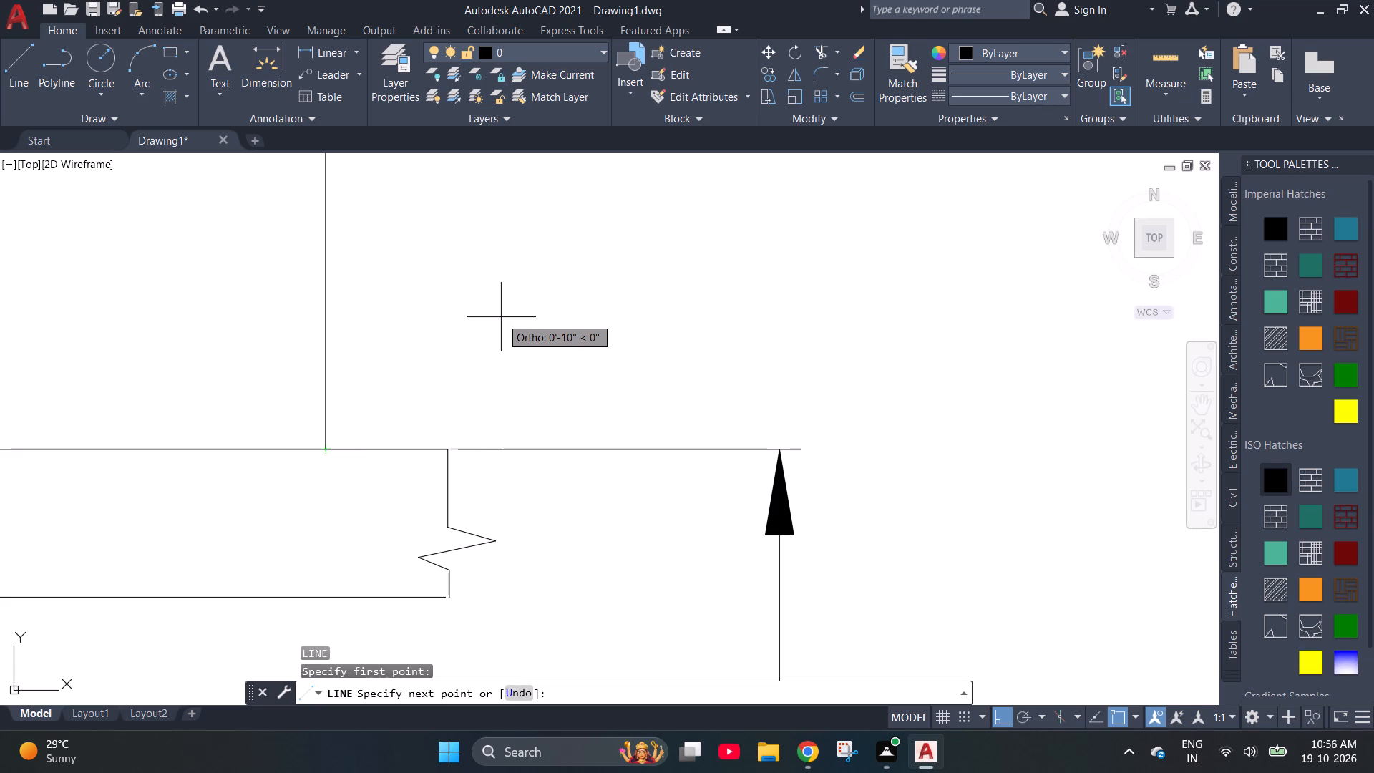
key("F8")
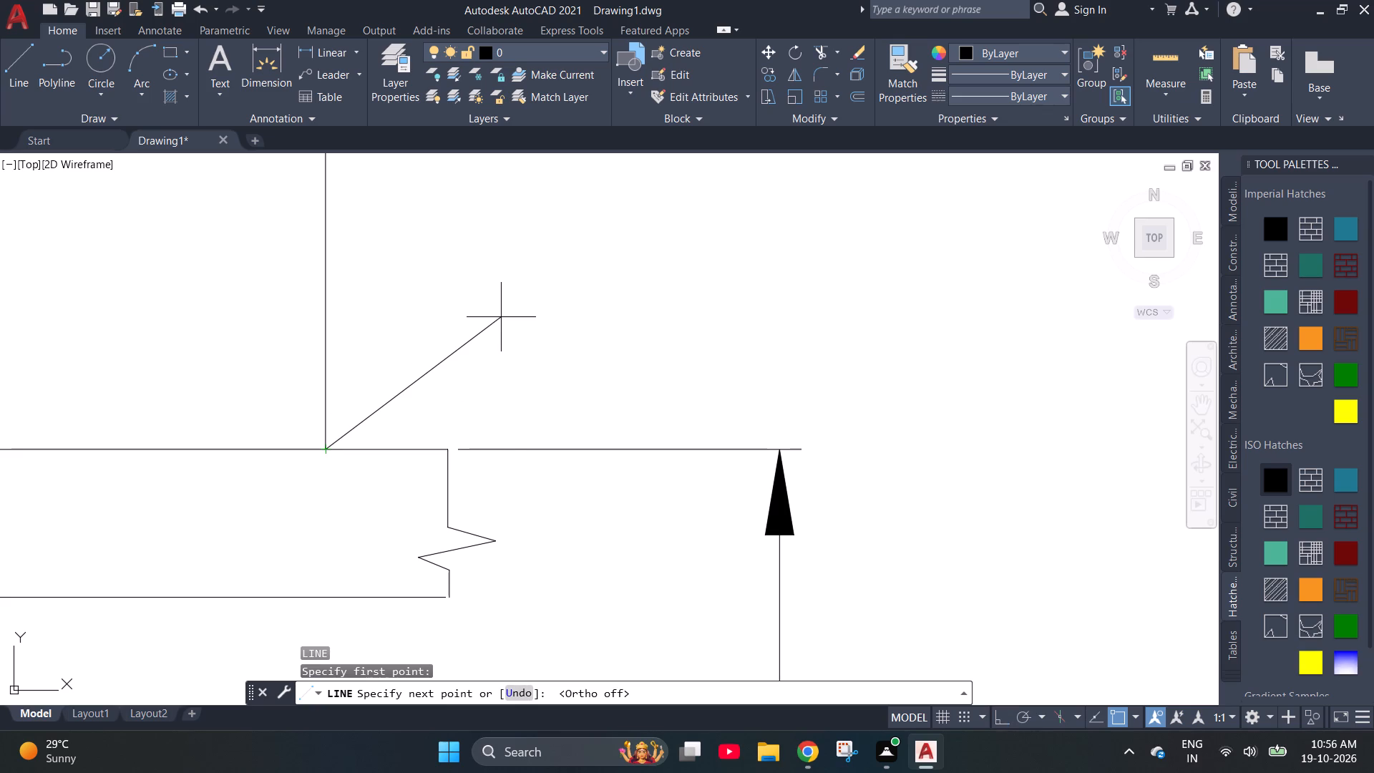
left_click(398, 351)
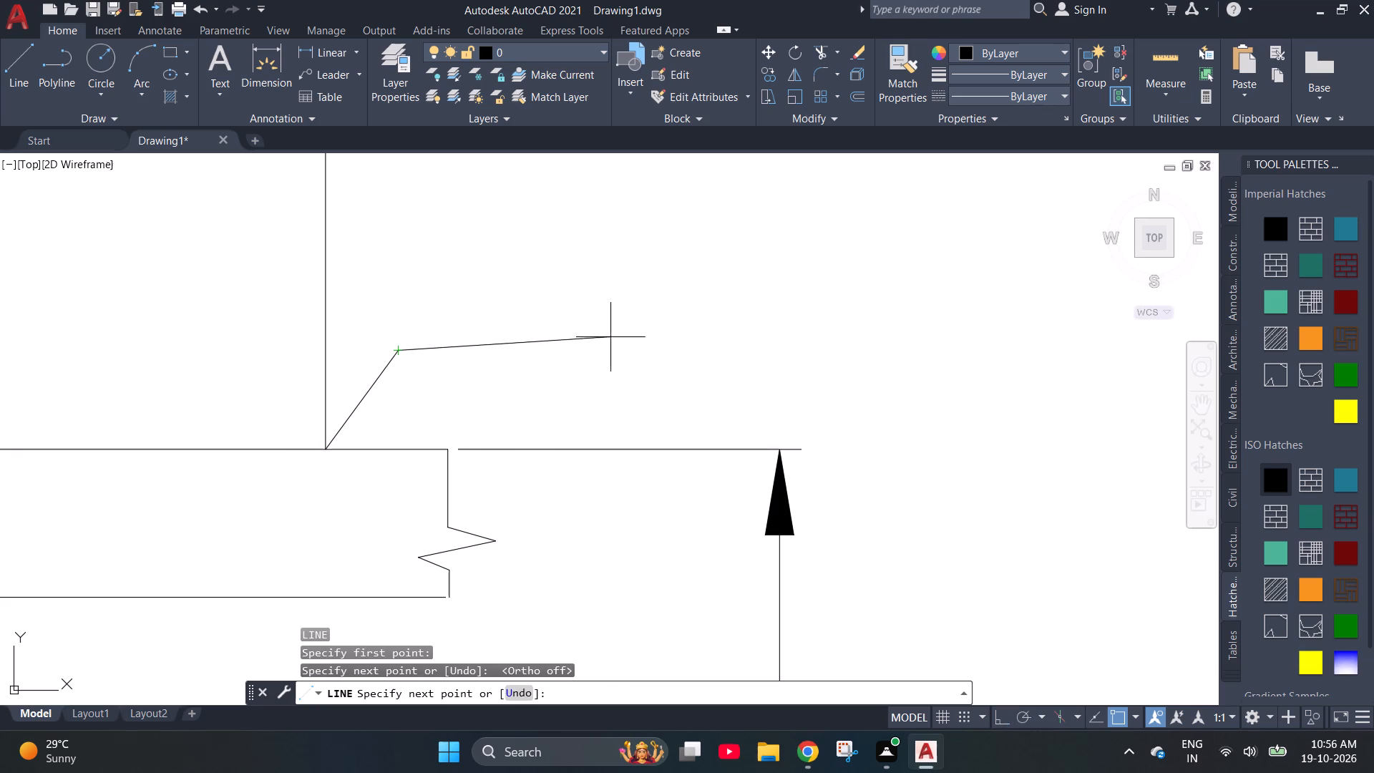
key("Escape")
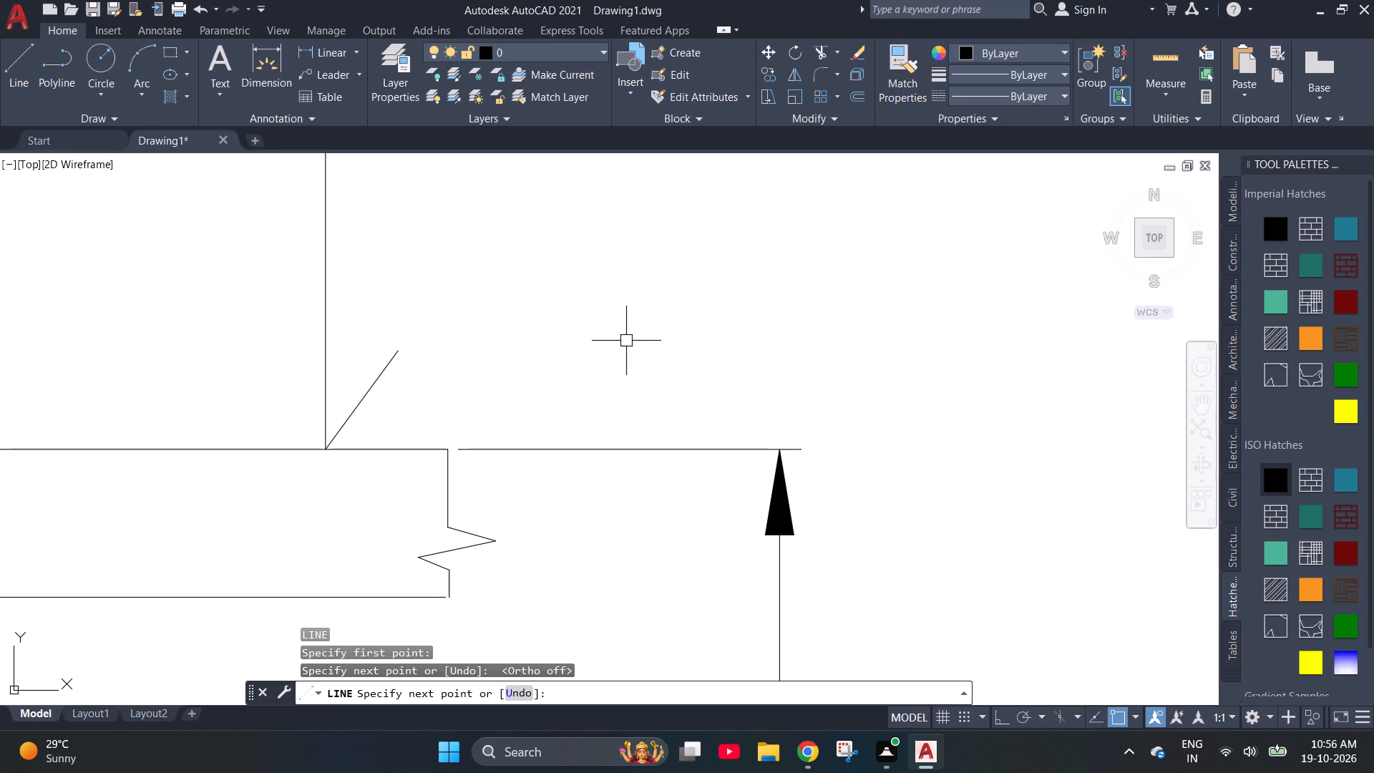
Mirror the slanted line to the other side of the vertical line, erasing the source line.
left_click(377, 385)
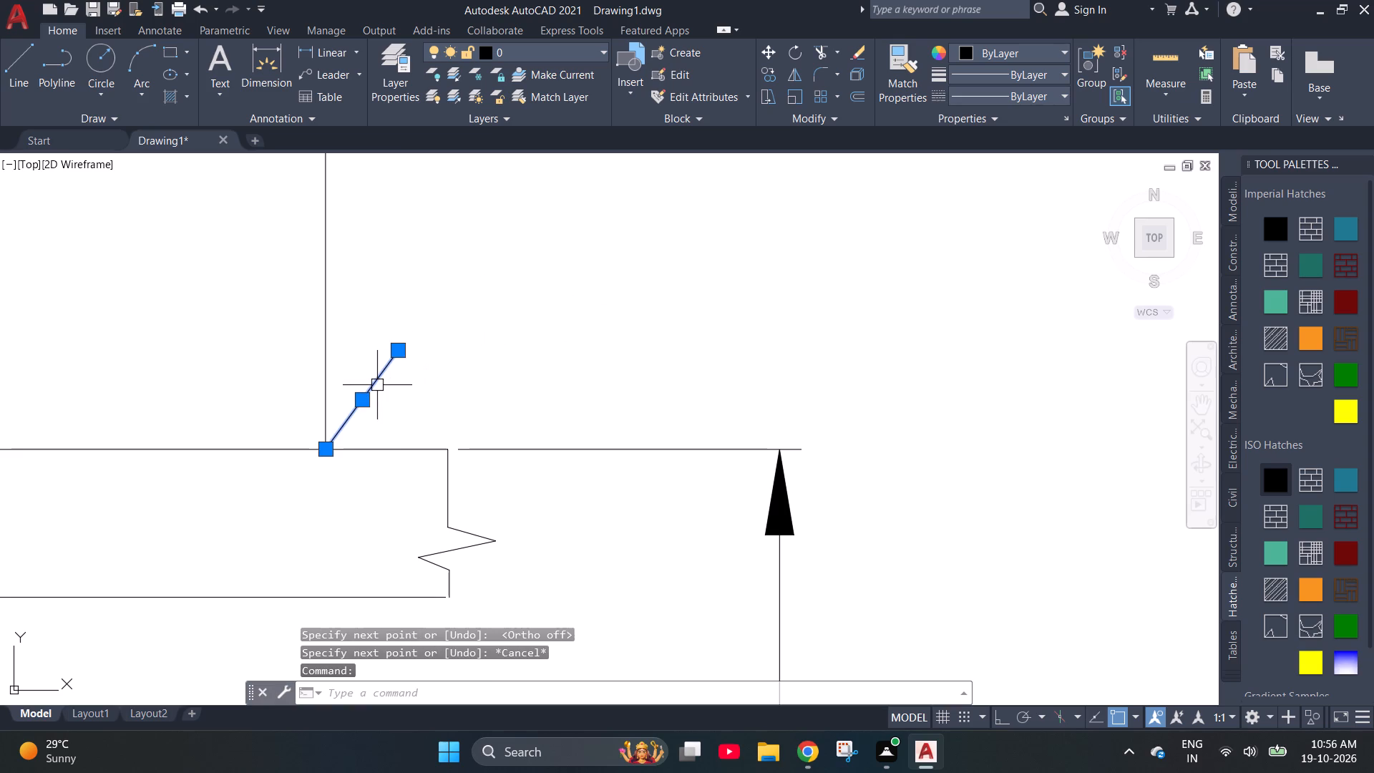
type("MI")
key("Return")
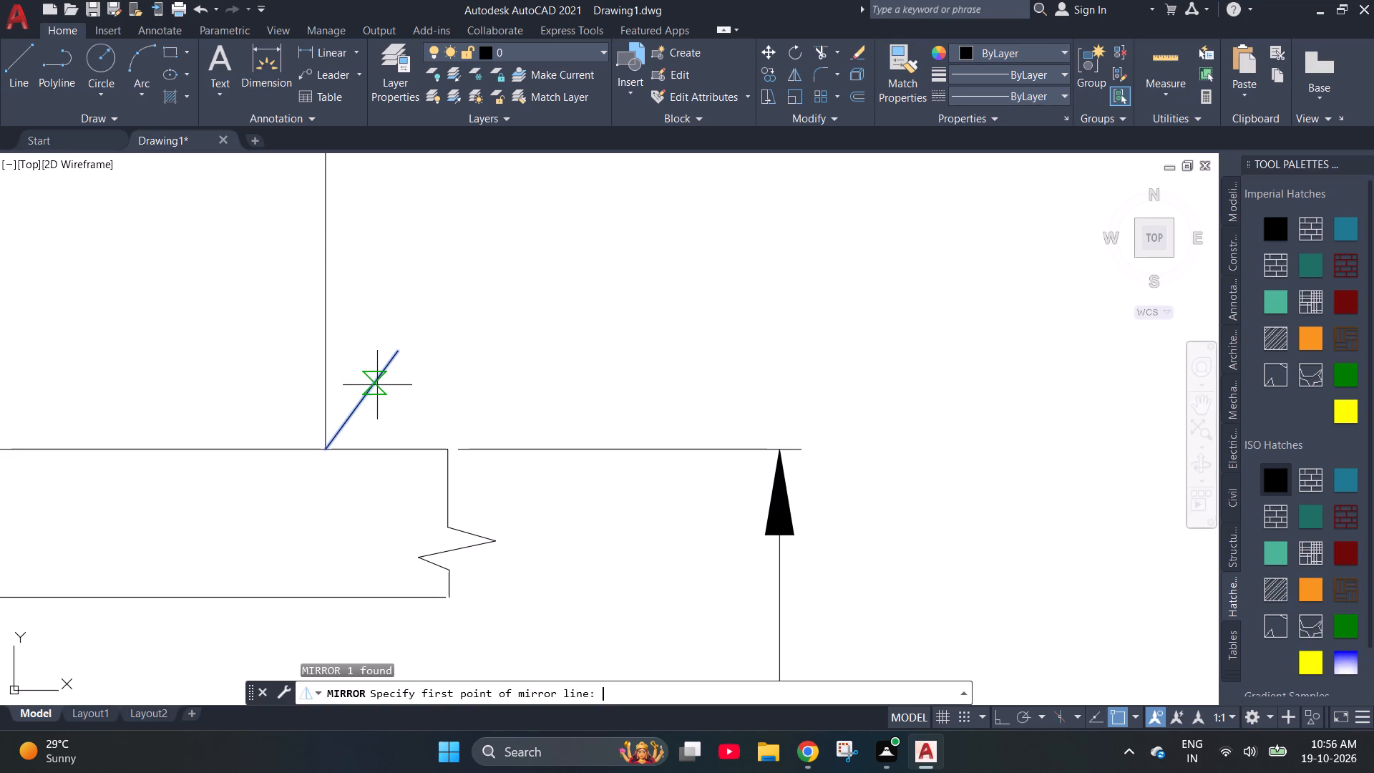
left_click(329, 444)
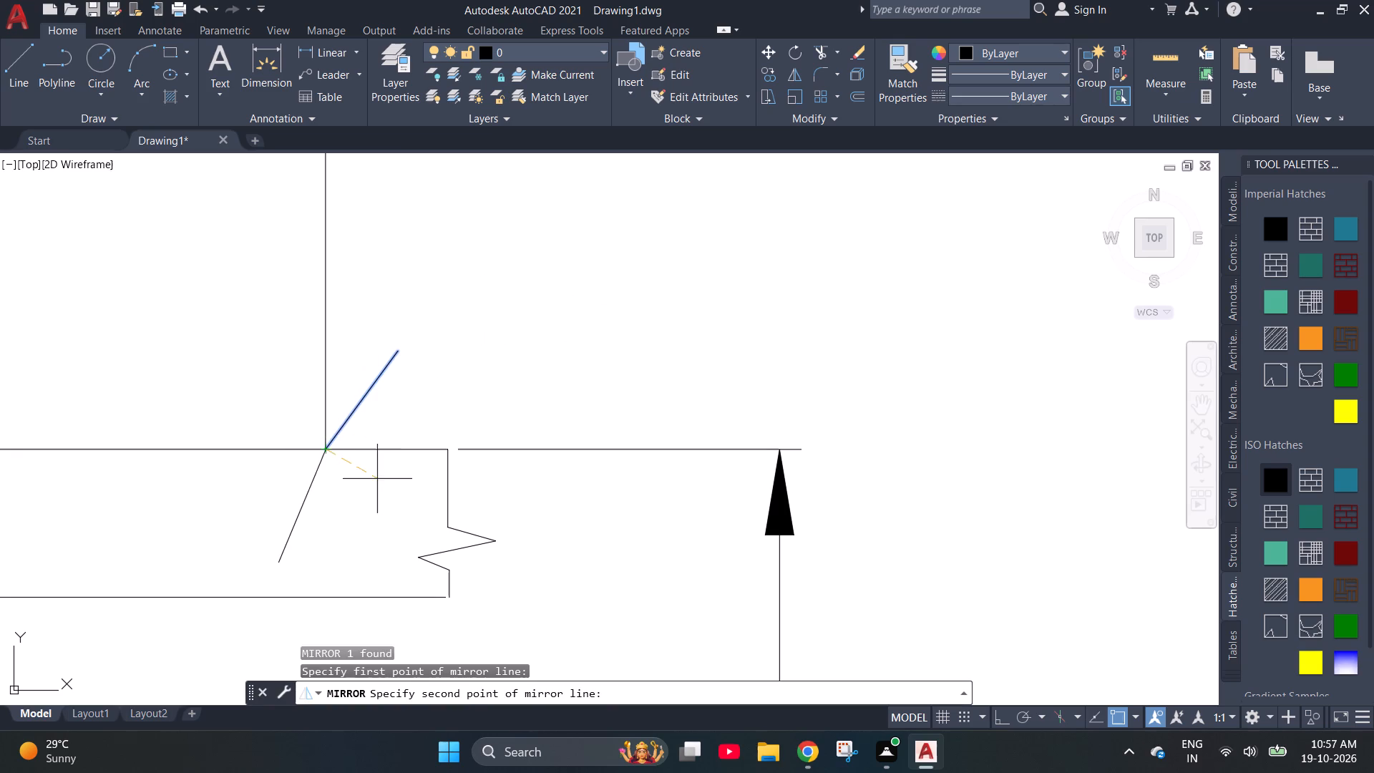
left_click(326, 470)
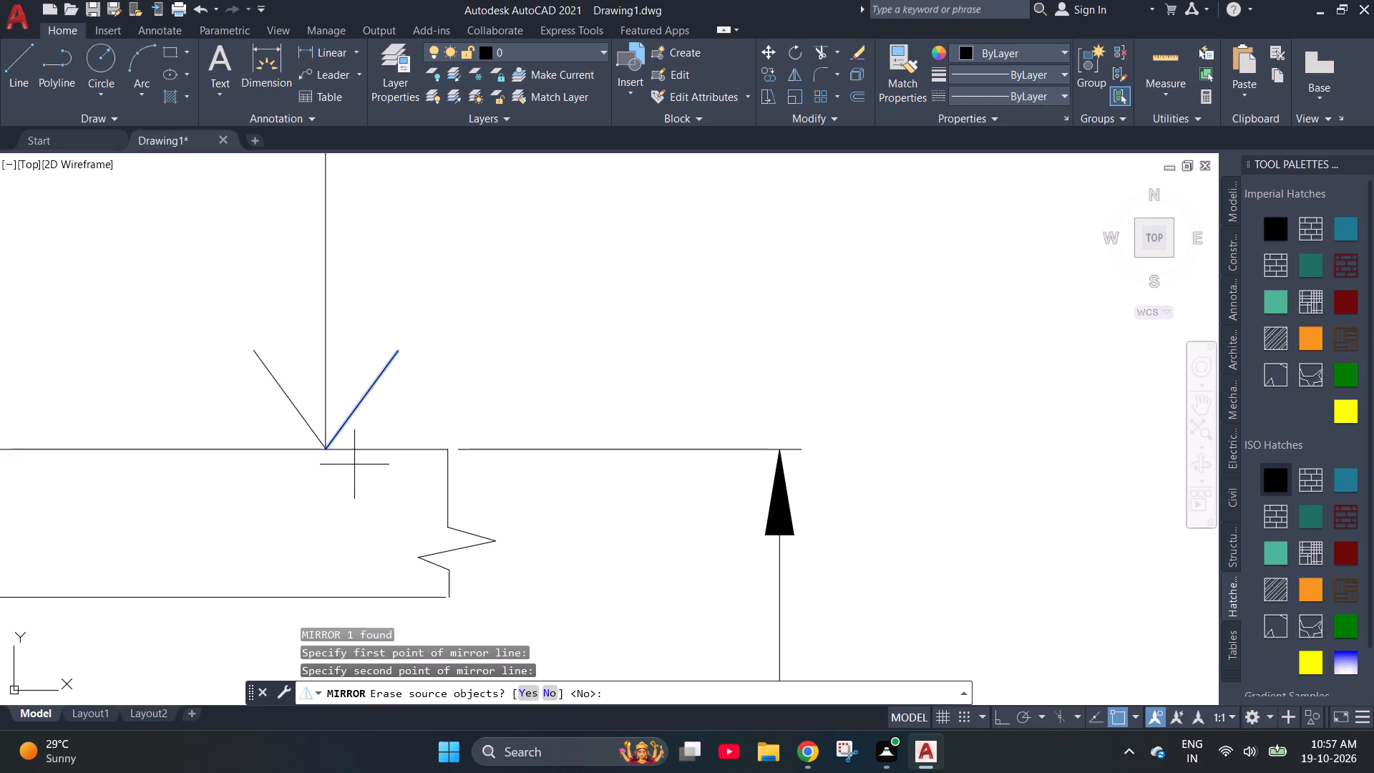
key("y")
key("Return")
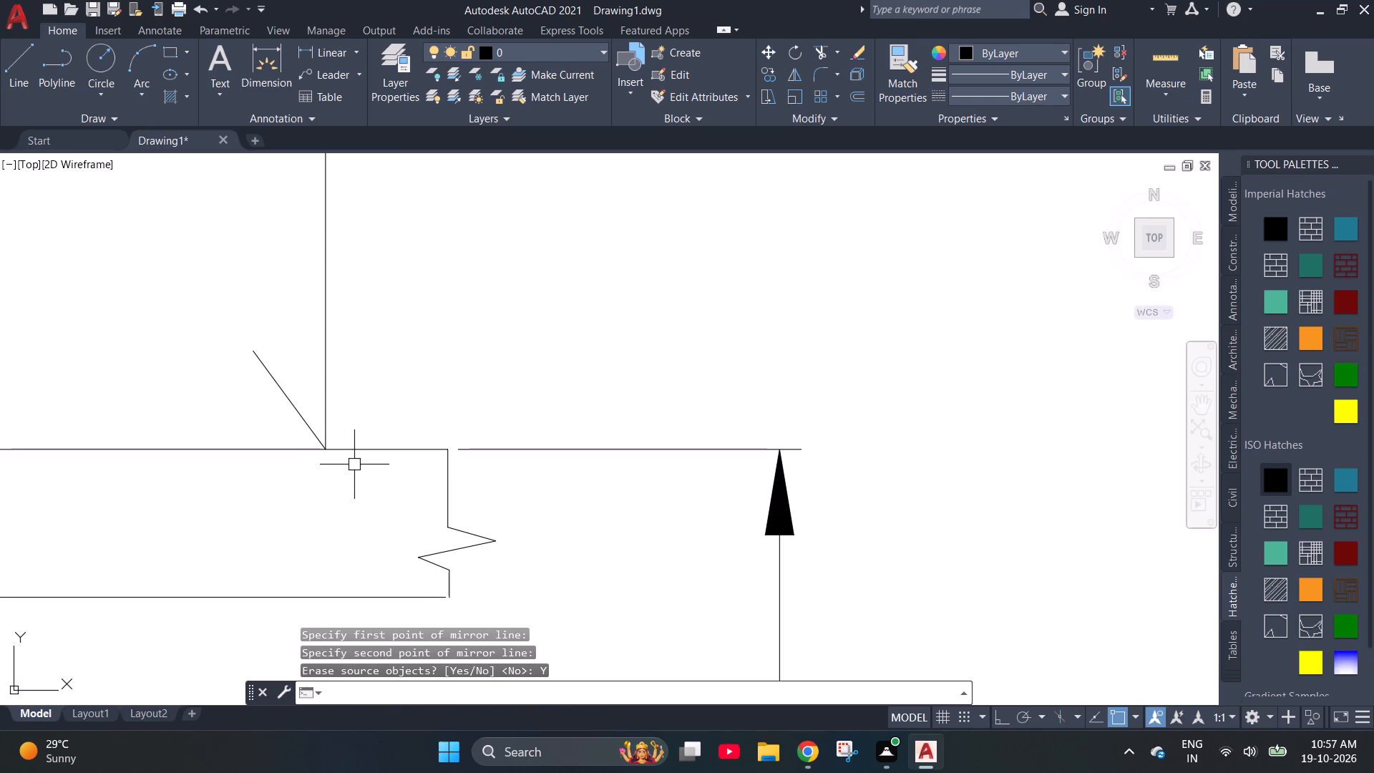
Mirror the slanted line back about the vertical line with Ortho on, keeping the source line, to form a V on the slab.
type("MI")
key("Return")
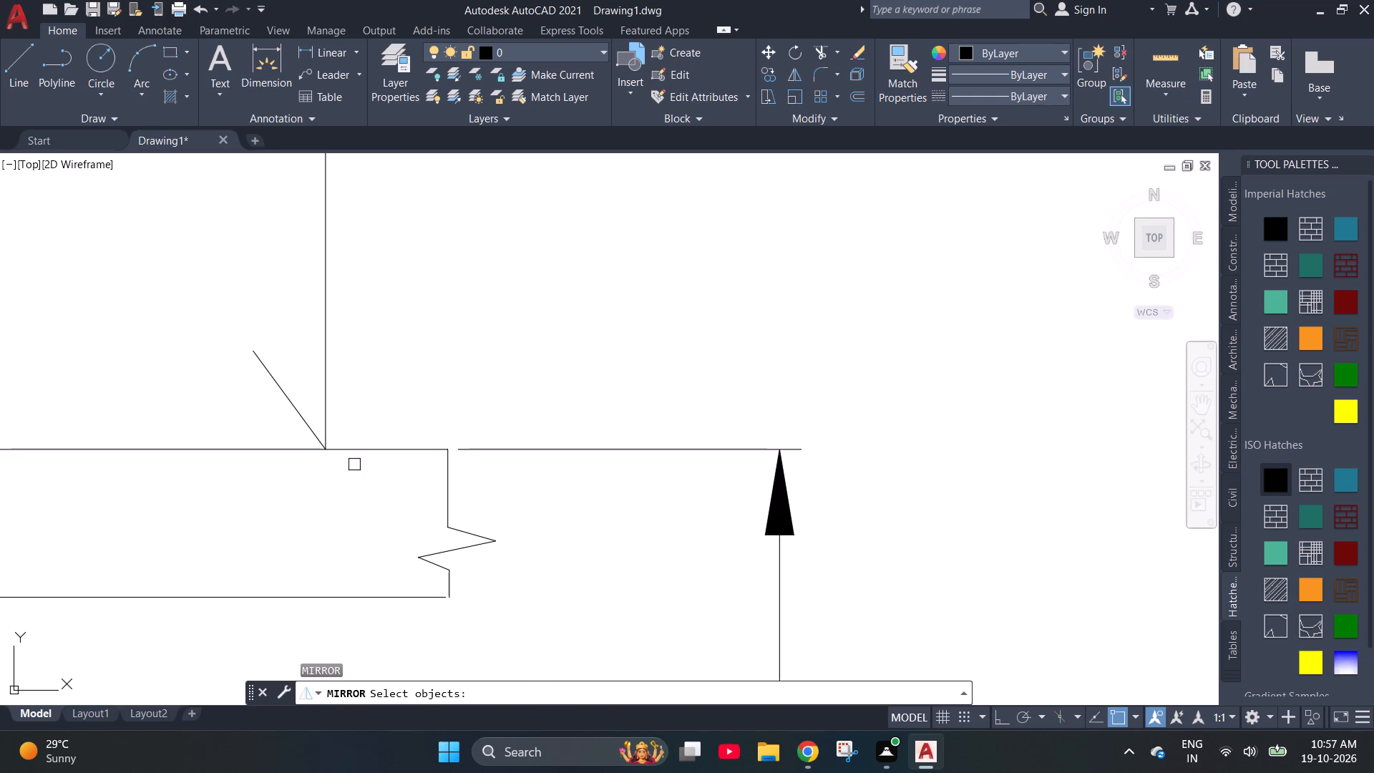
left_click(289, 414)
key("space")
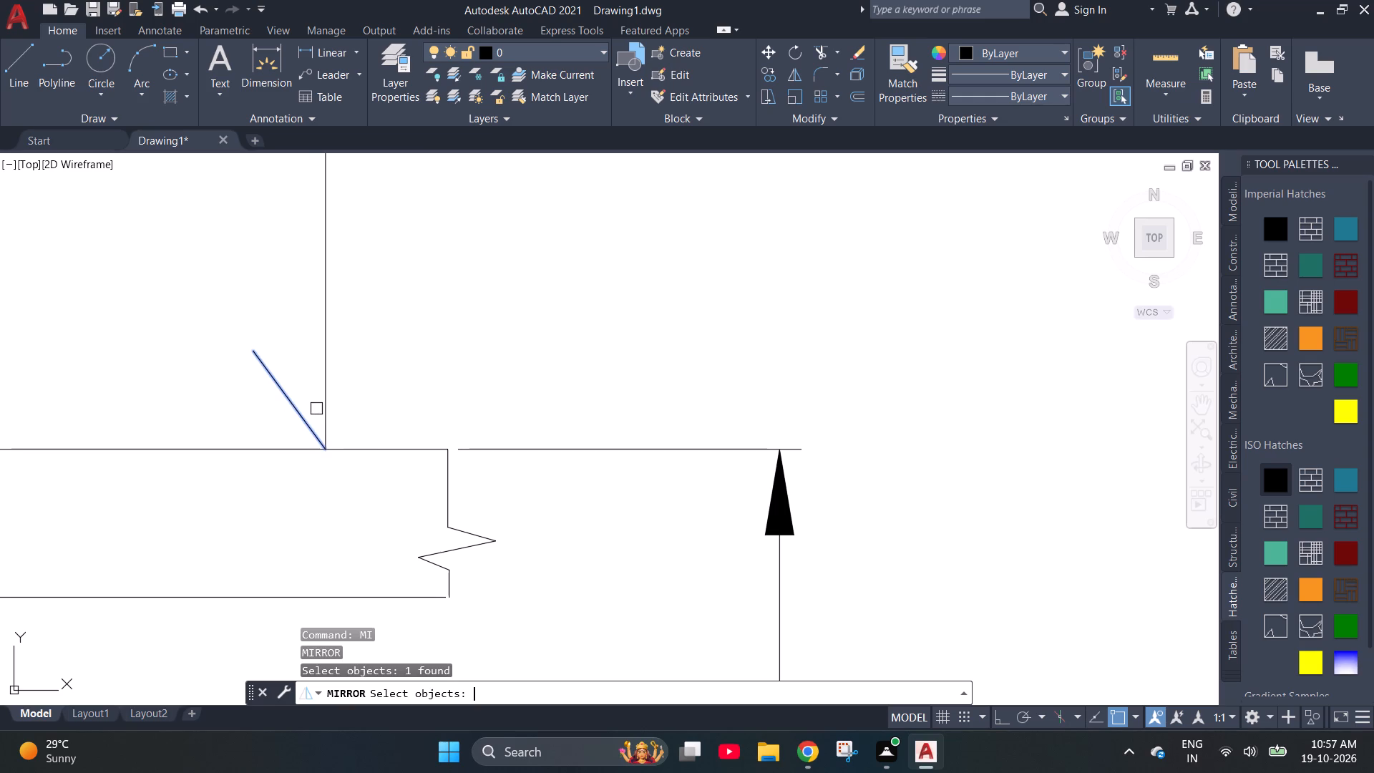
left_click(318, 447)
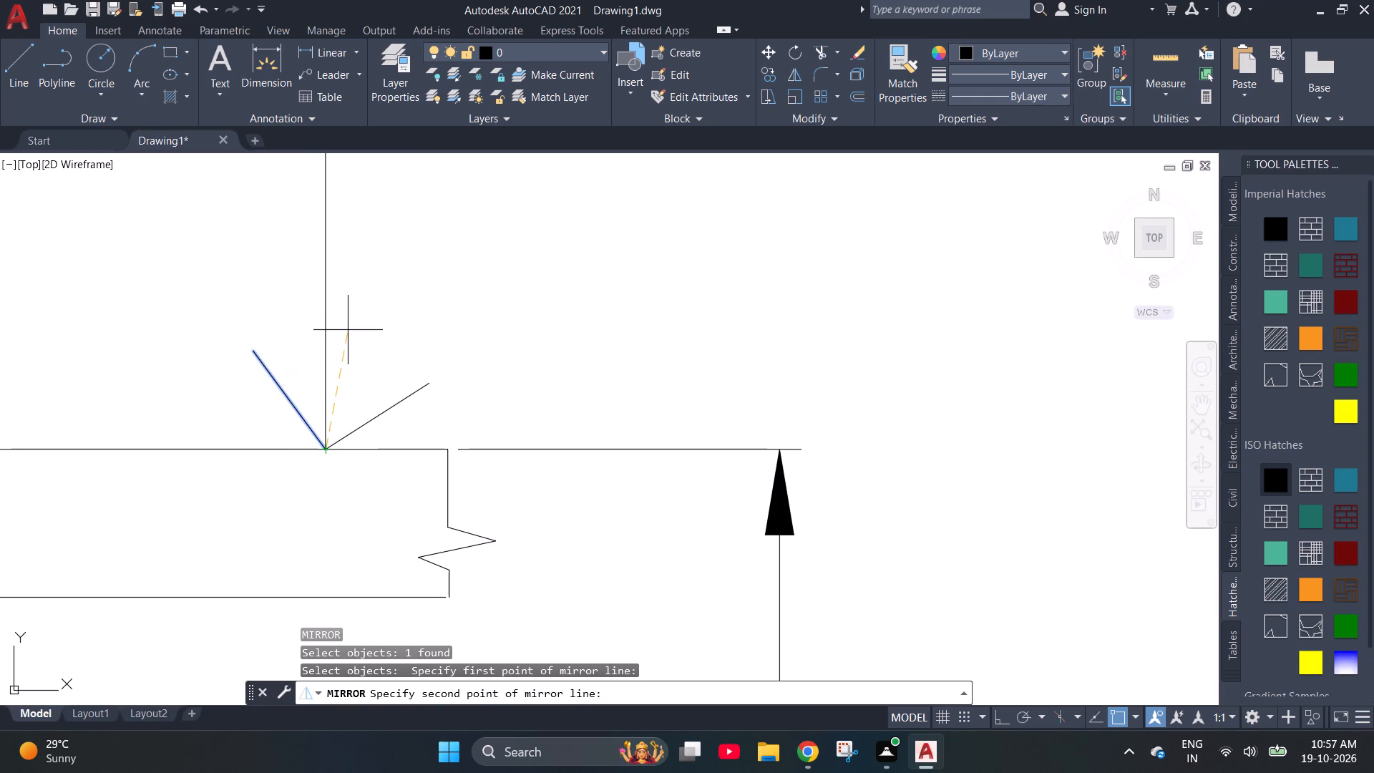
key("F8")
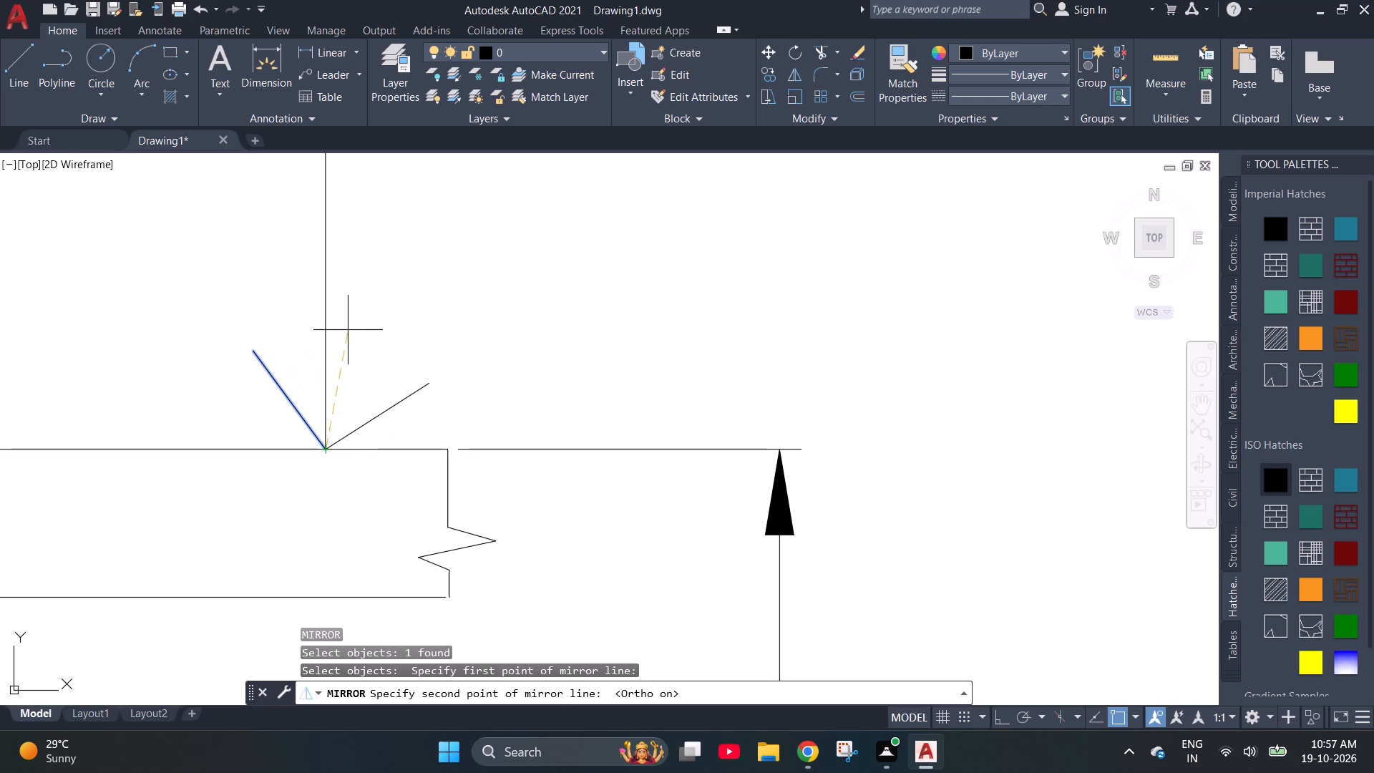
left_click(348, 330)
type("N")
key("space")
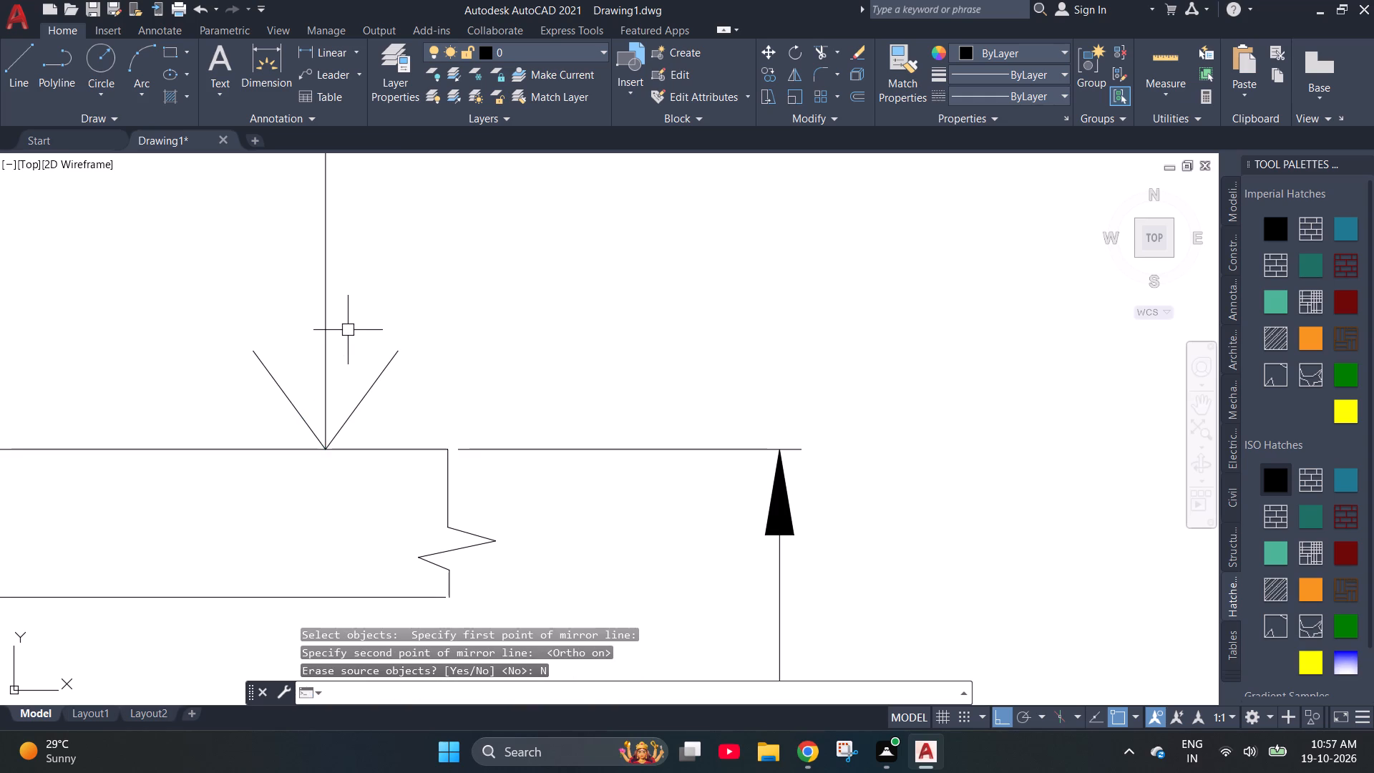
Draw a horizontal line joining the V's two upper ends to close the triangle on the upper slab.
scroll(59, 230, "down", 2)
scroll(117, 271, "up", 3)
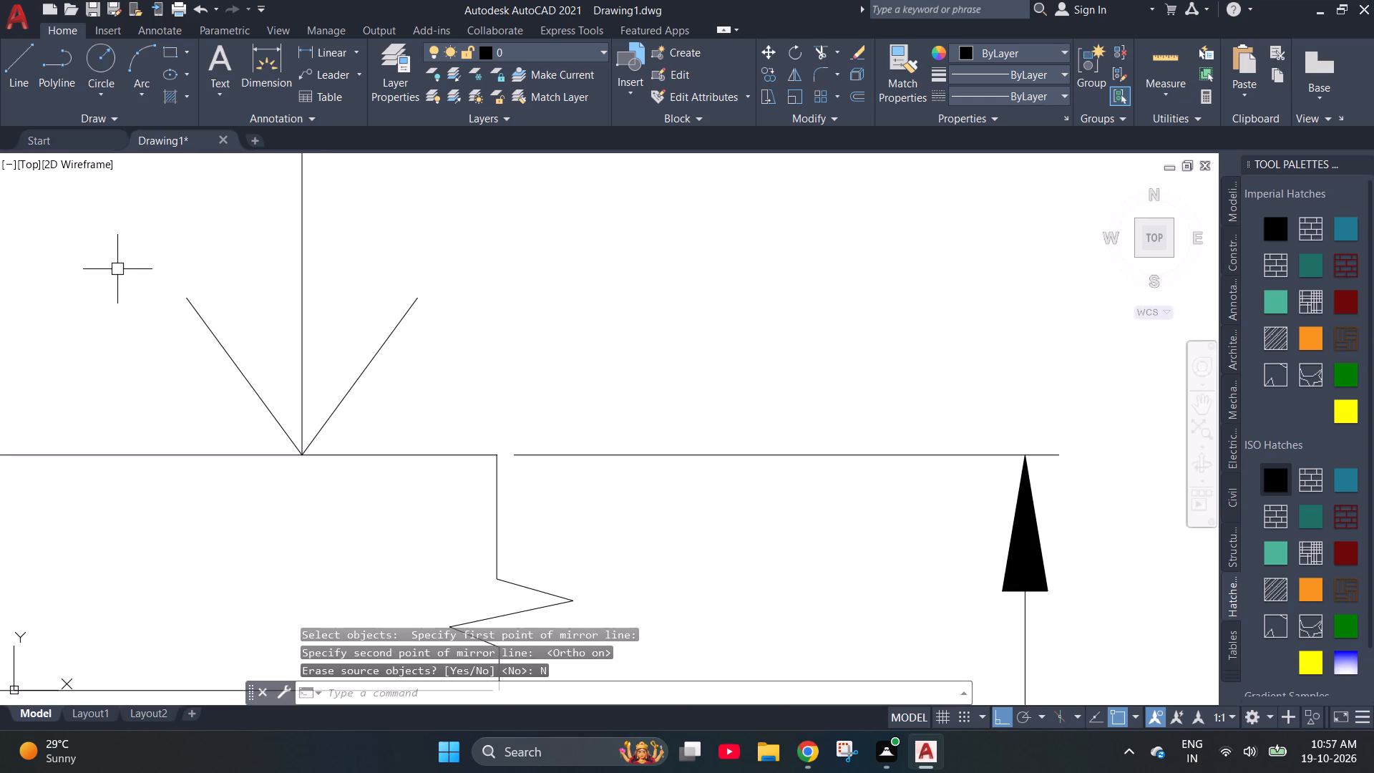
key("l")
key("Return")
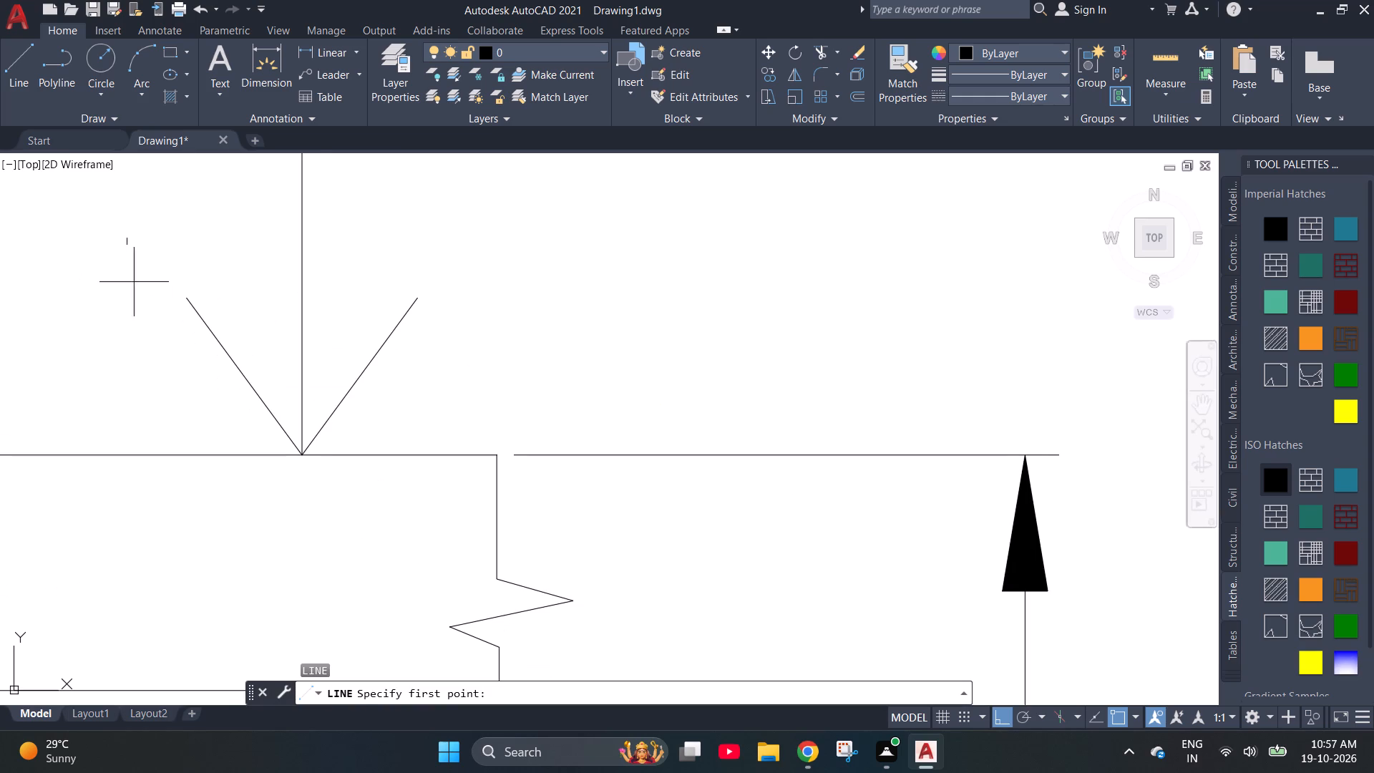
left_click(183, 293)
left_click(409, 298)
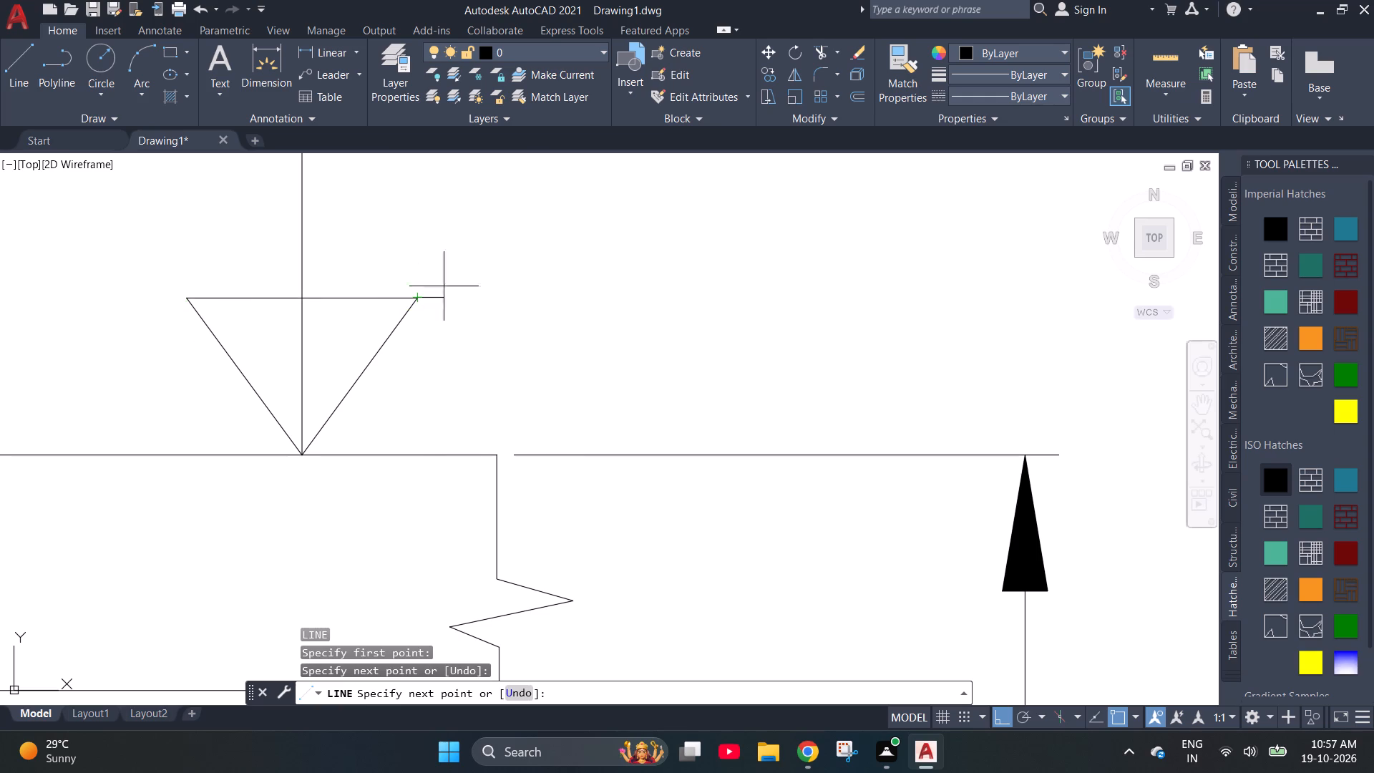
Fill both halves of the triangle on the upper slab with the solid black ISO hatch.
left_click(1275, 484)
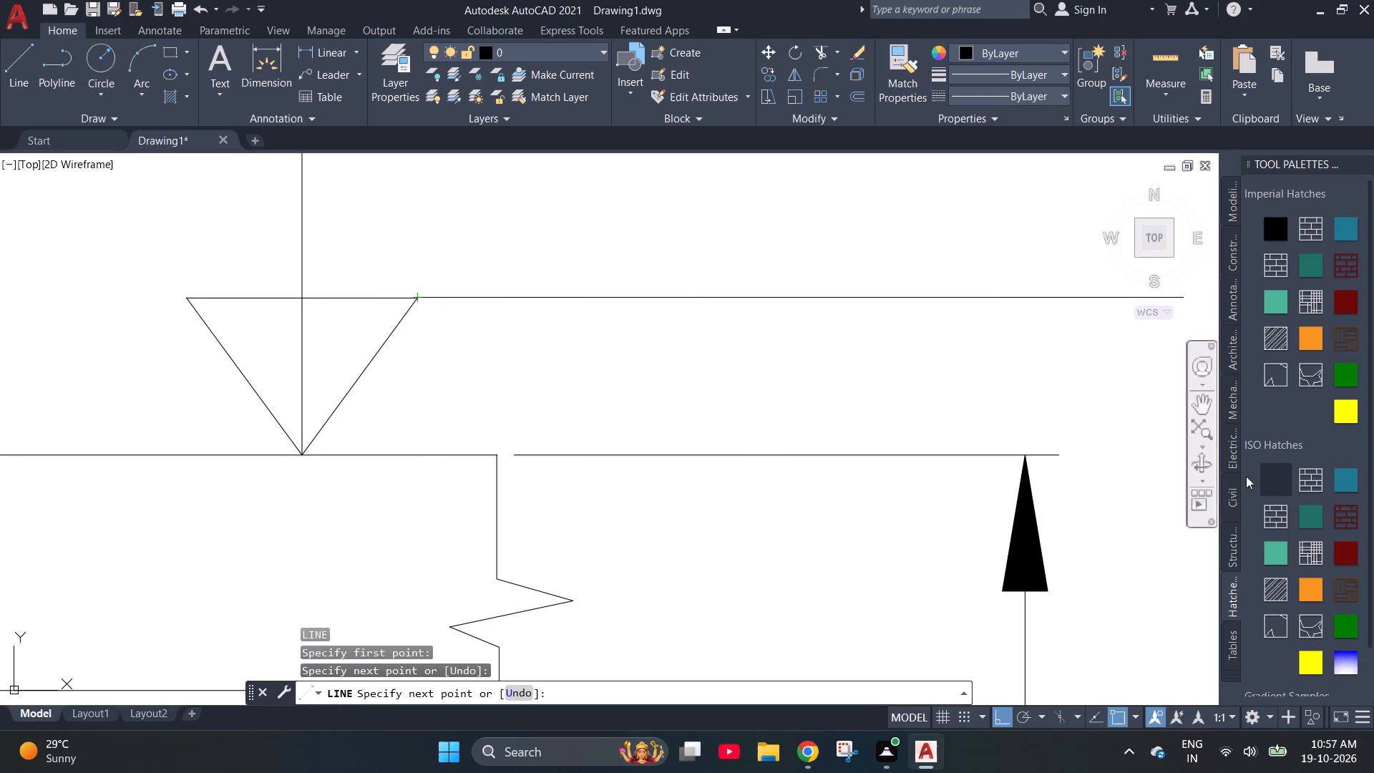
left_click(335, 323)
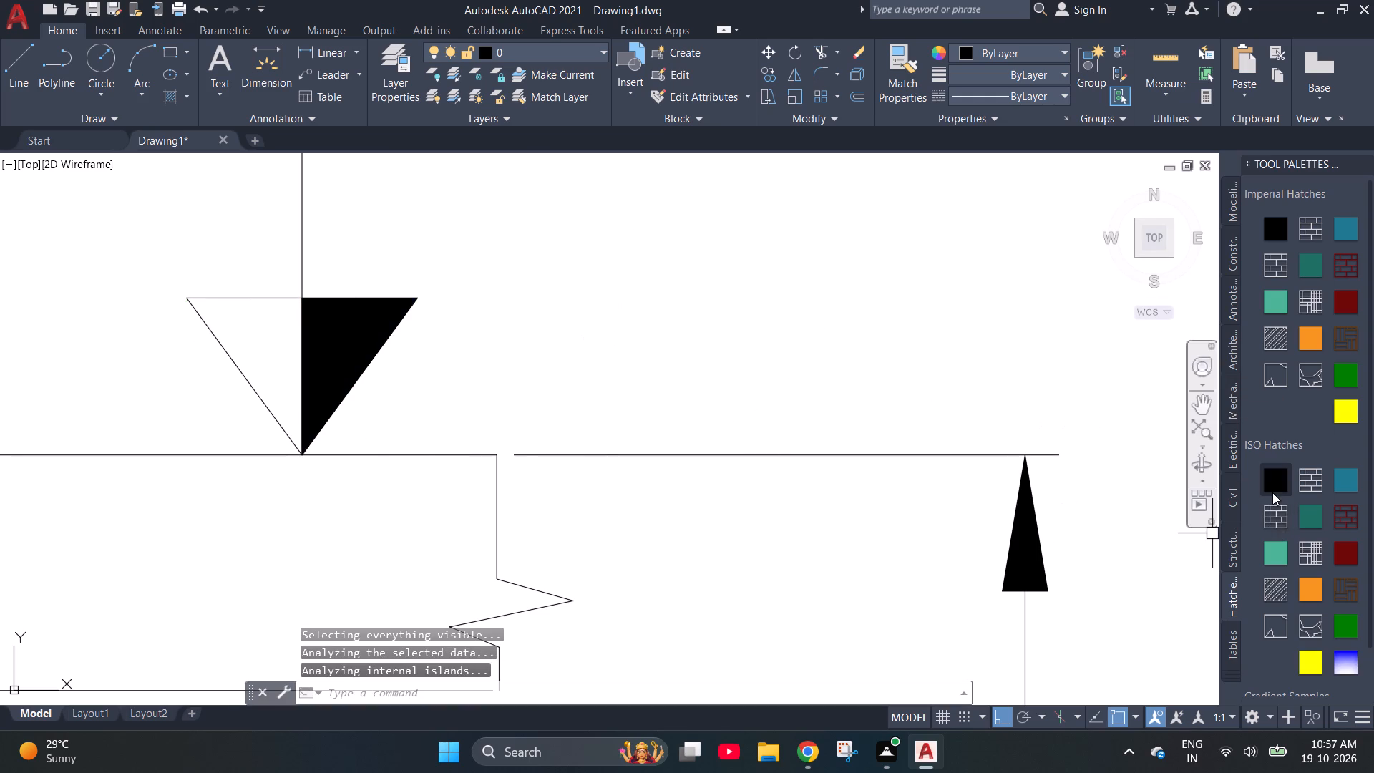
left_click(1275, 487)
left_click(249, 342)
Add multiline text reading +11'-0" SLAB LVL above the upper slab's level mark.
scroll(560, 384, "down", 3)
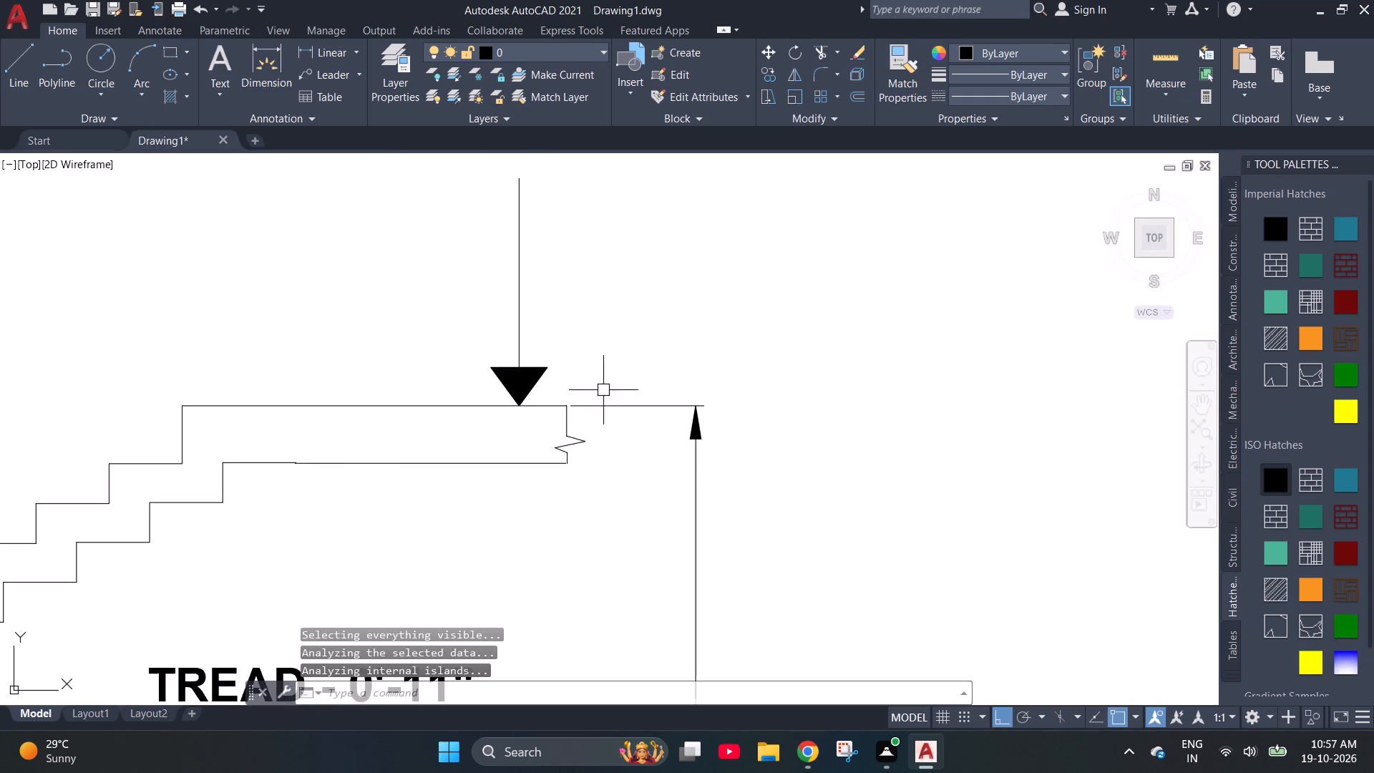
scroll(585, 395, "down", 2)
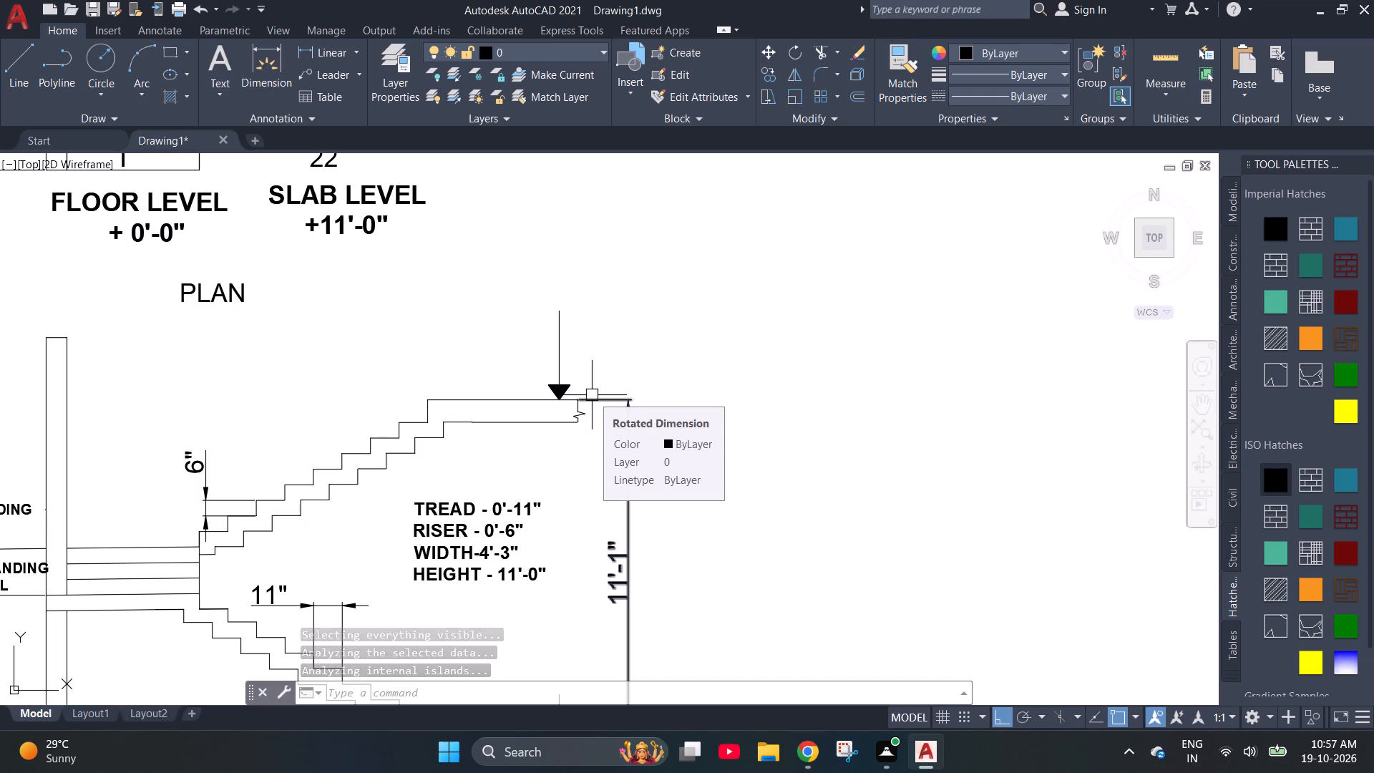
scroll(592, 395, "down", 2)
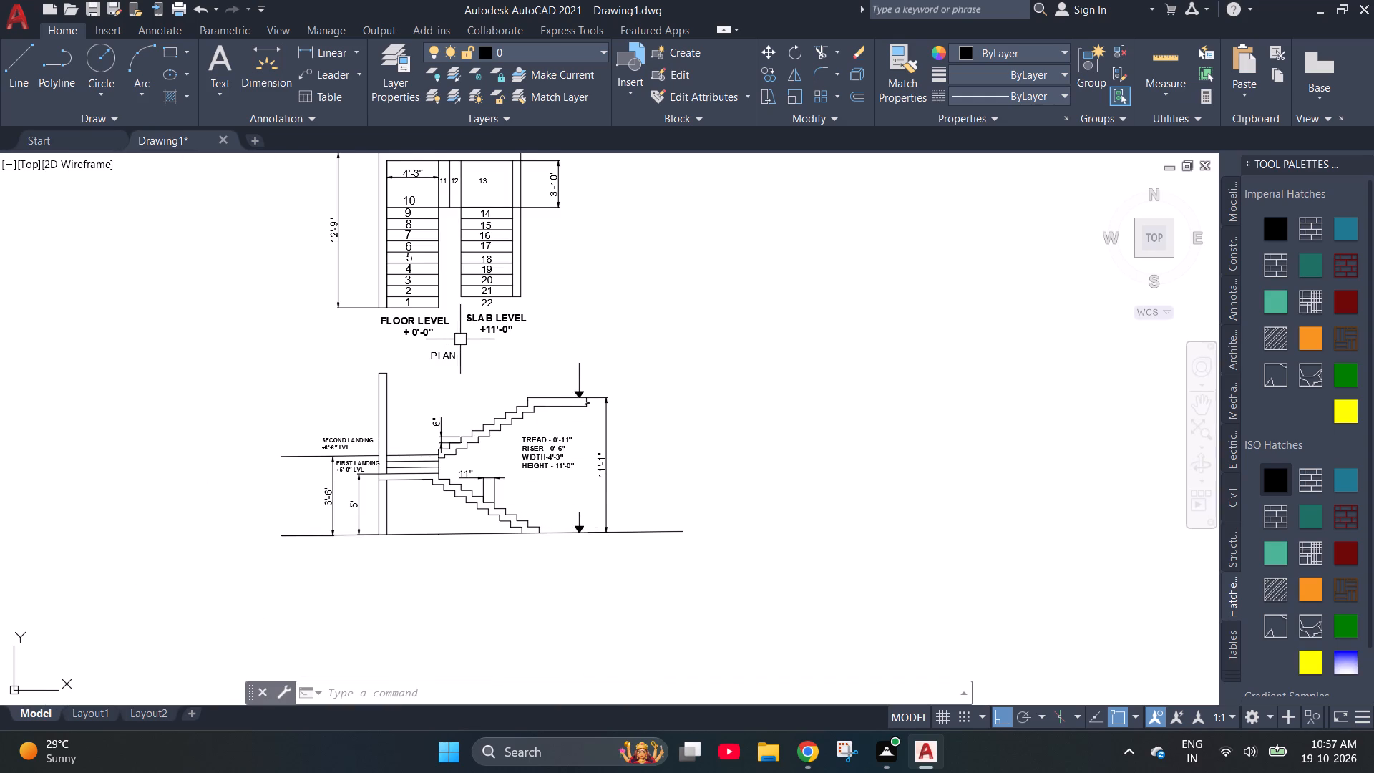
scroll(578, 331, "up", 3)
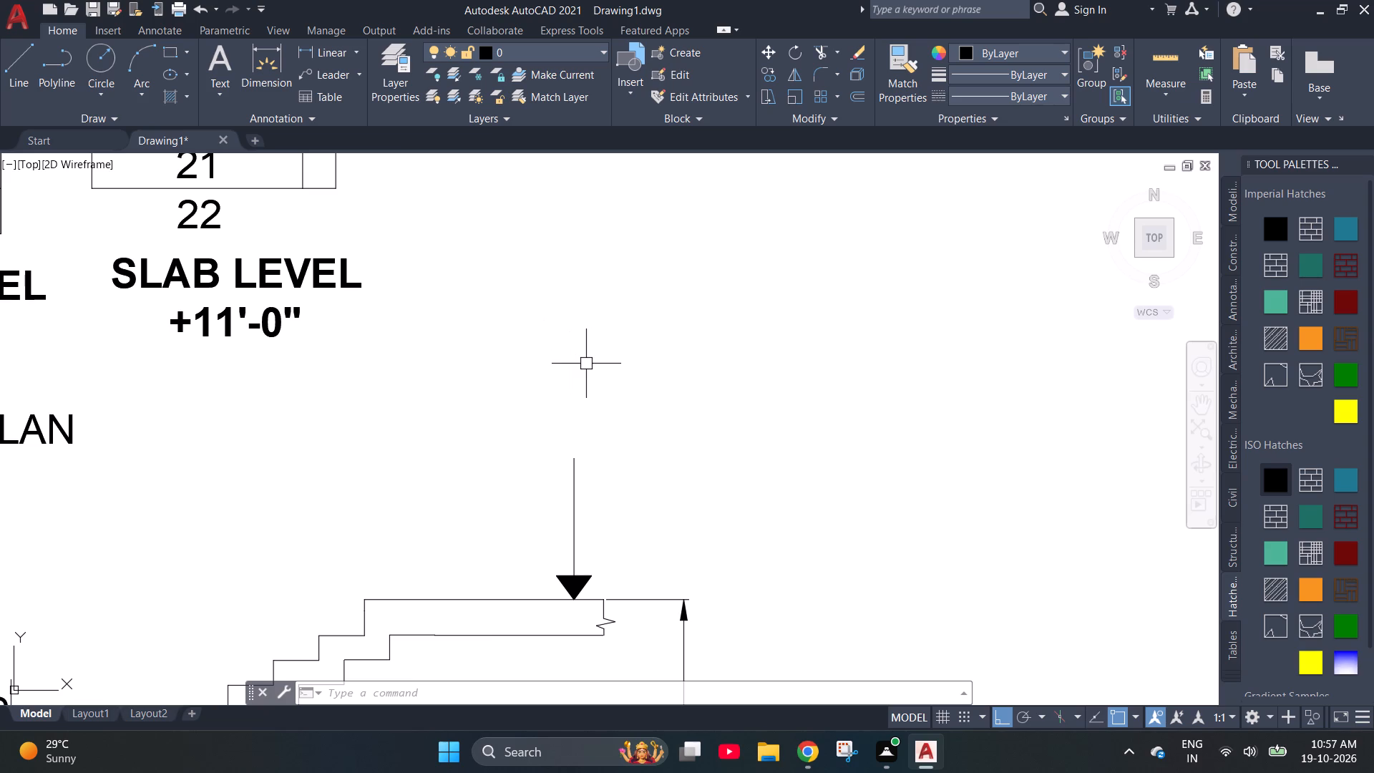
key("Escape")
key("Escape")
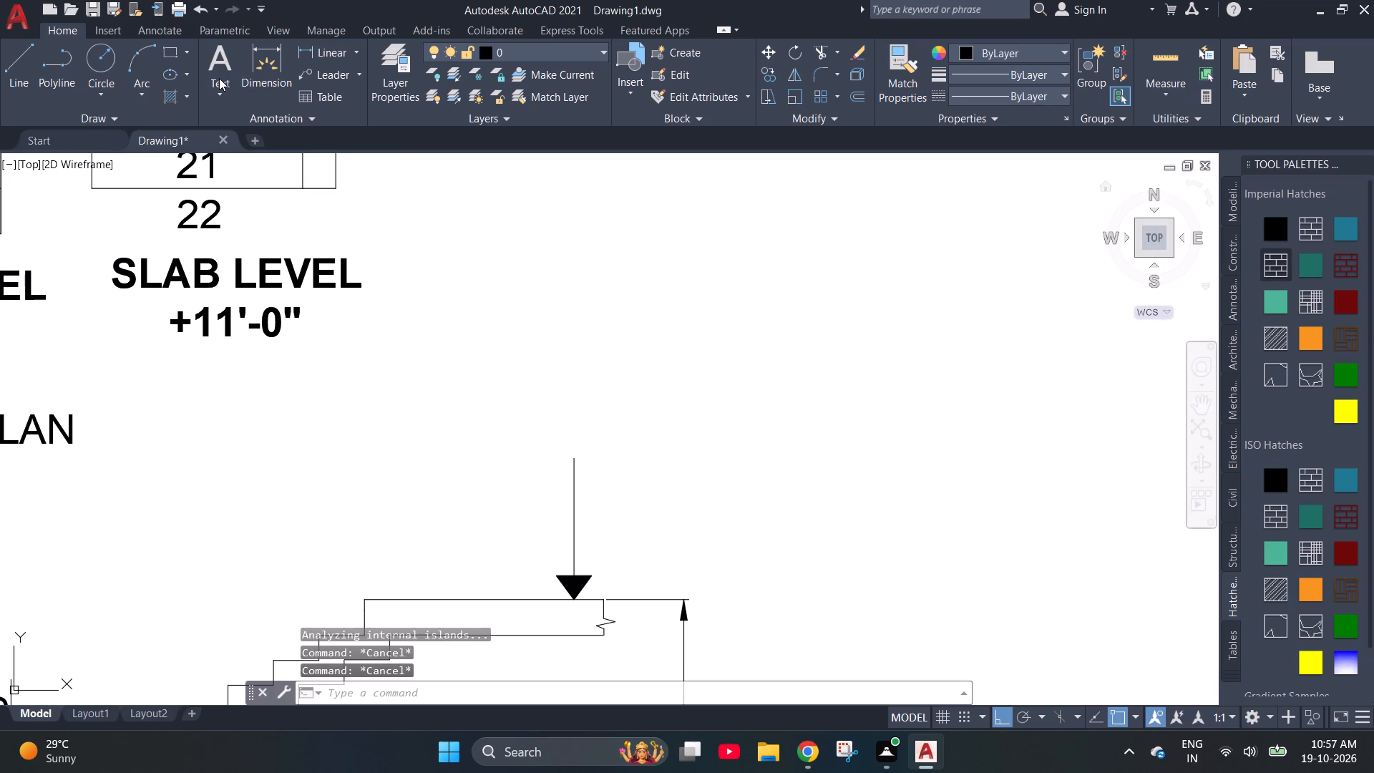
left_click(219, 78)
left_click(227, 123)
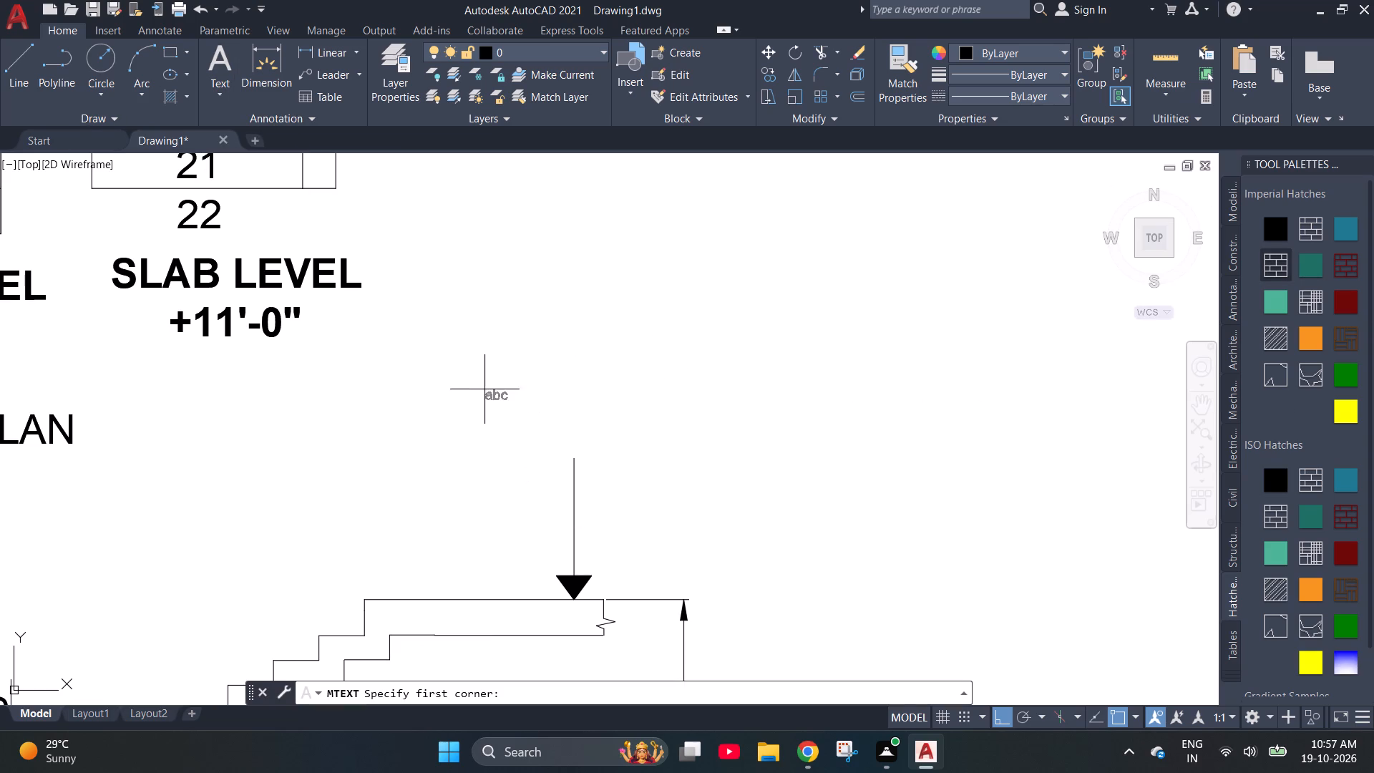
left_click(466, 366)
left_click(739, 451)
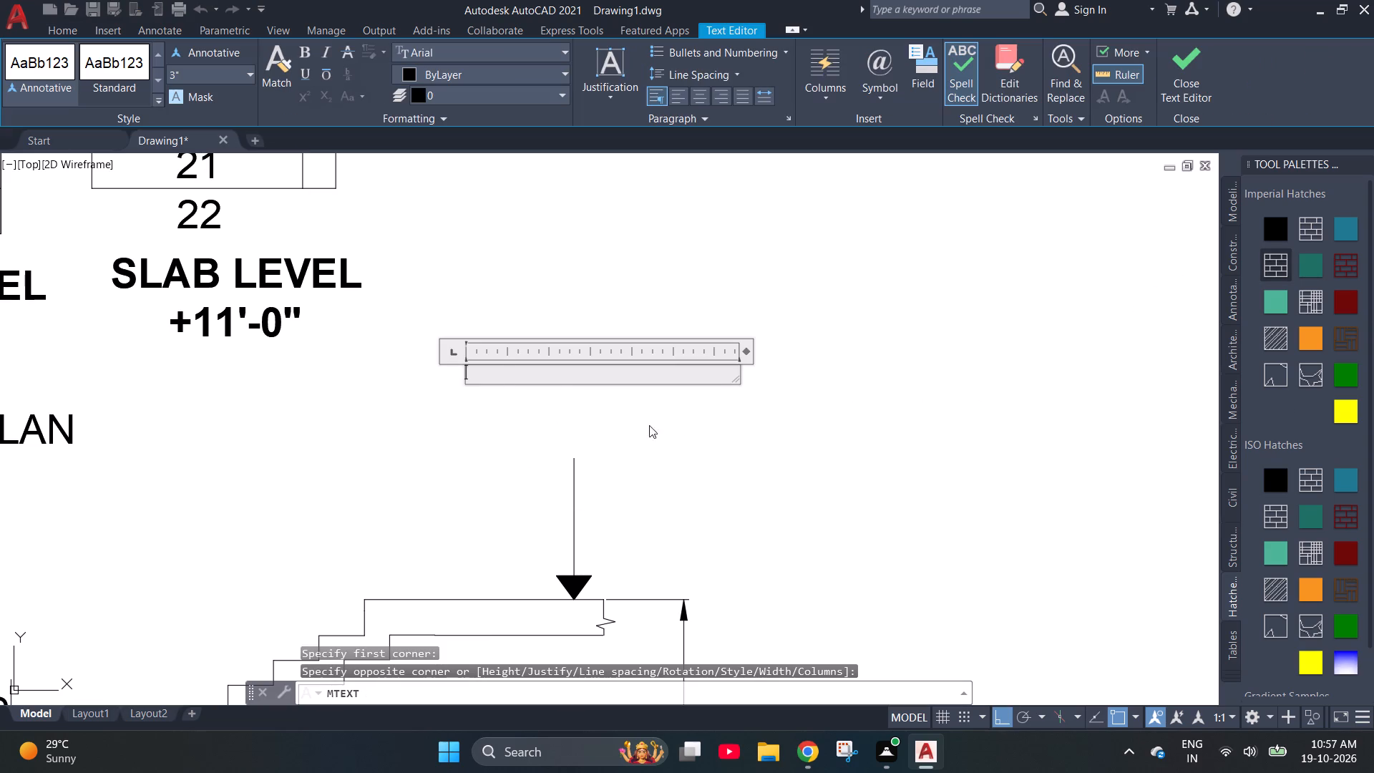
type("+11")
key("apostrophe")
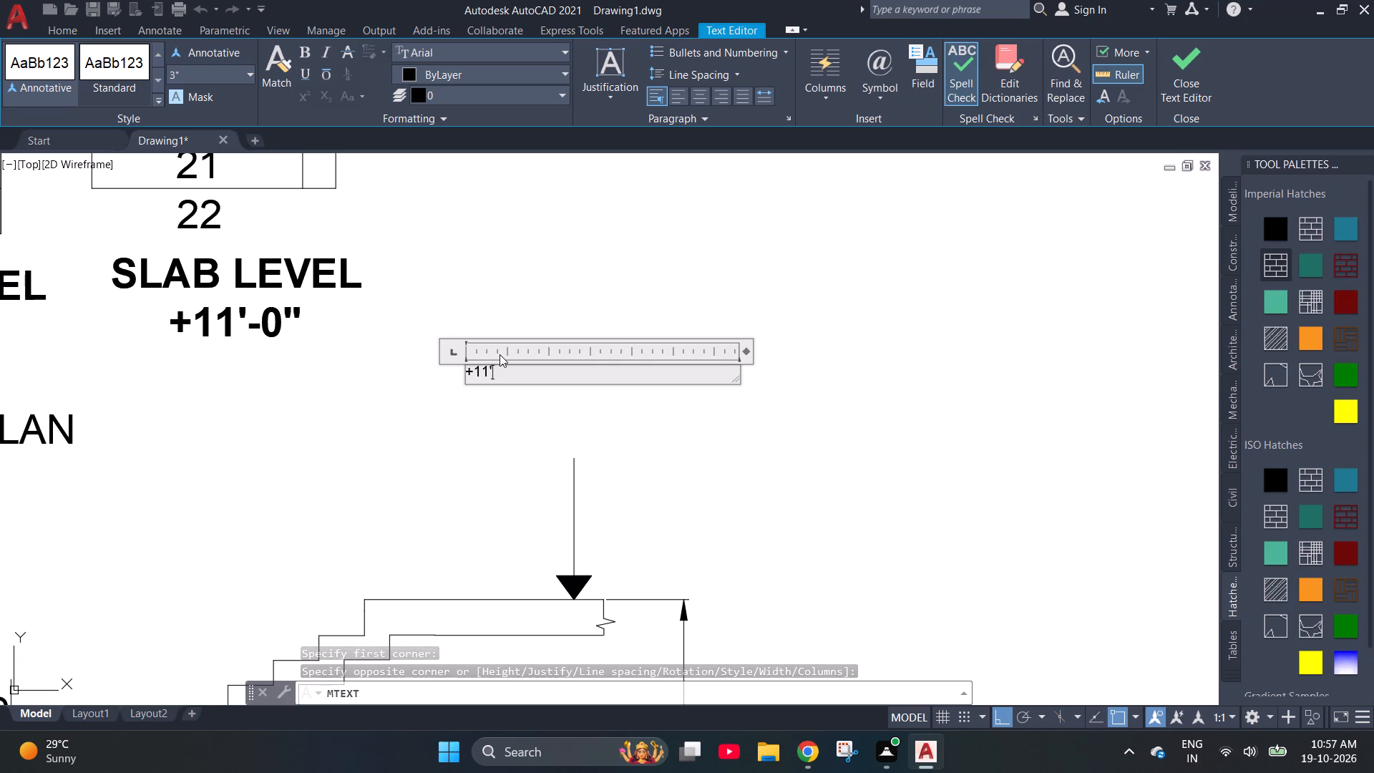
type("-0\"")
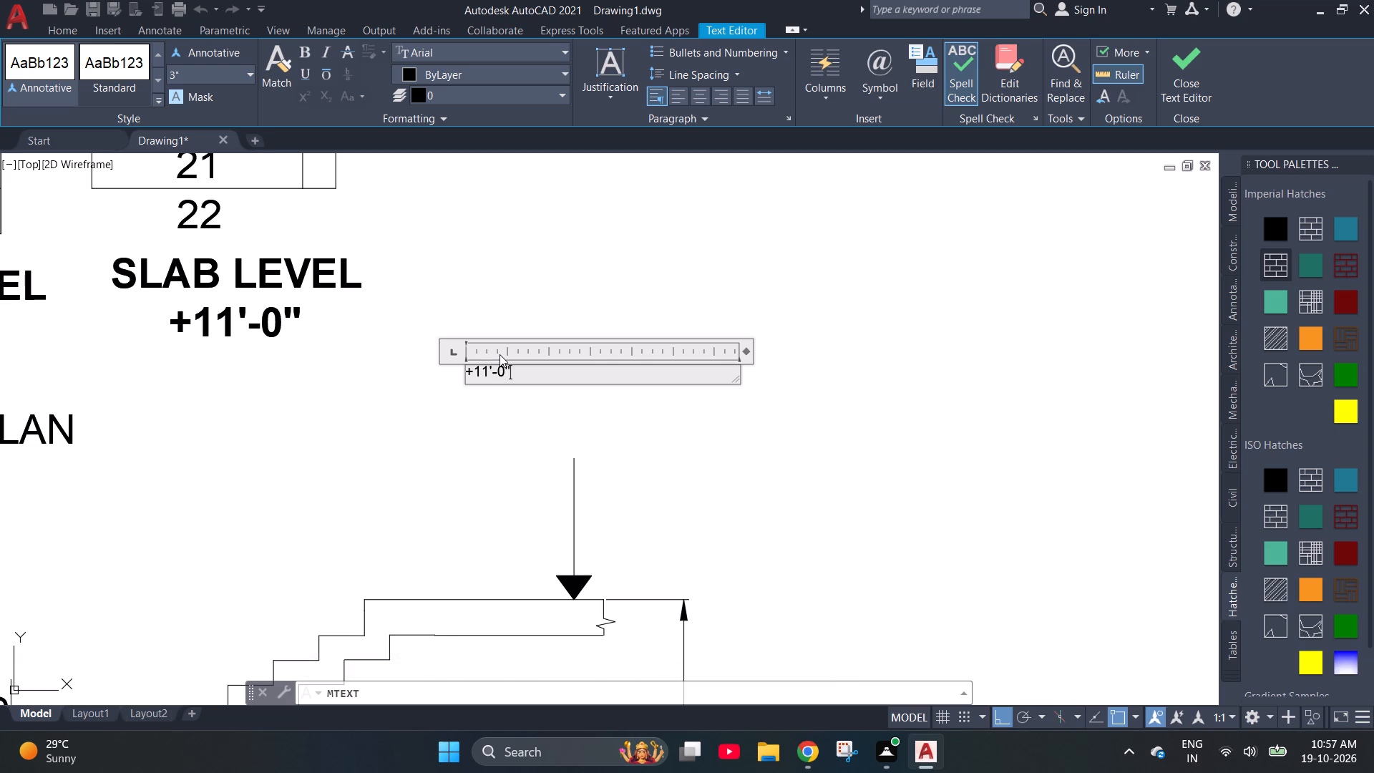
key("space")
type("SLAB")
key("space")
type("LVL")
Make the whole slab level label bold and set its text height to 4".
key("ctrl+a")
key("ctrl+b")
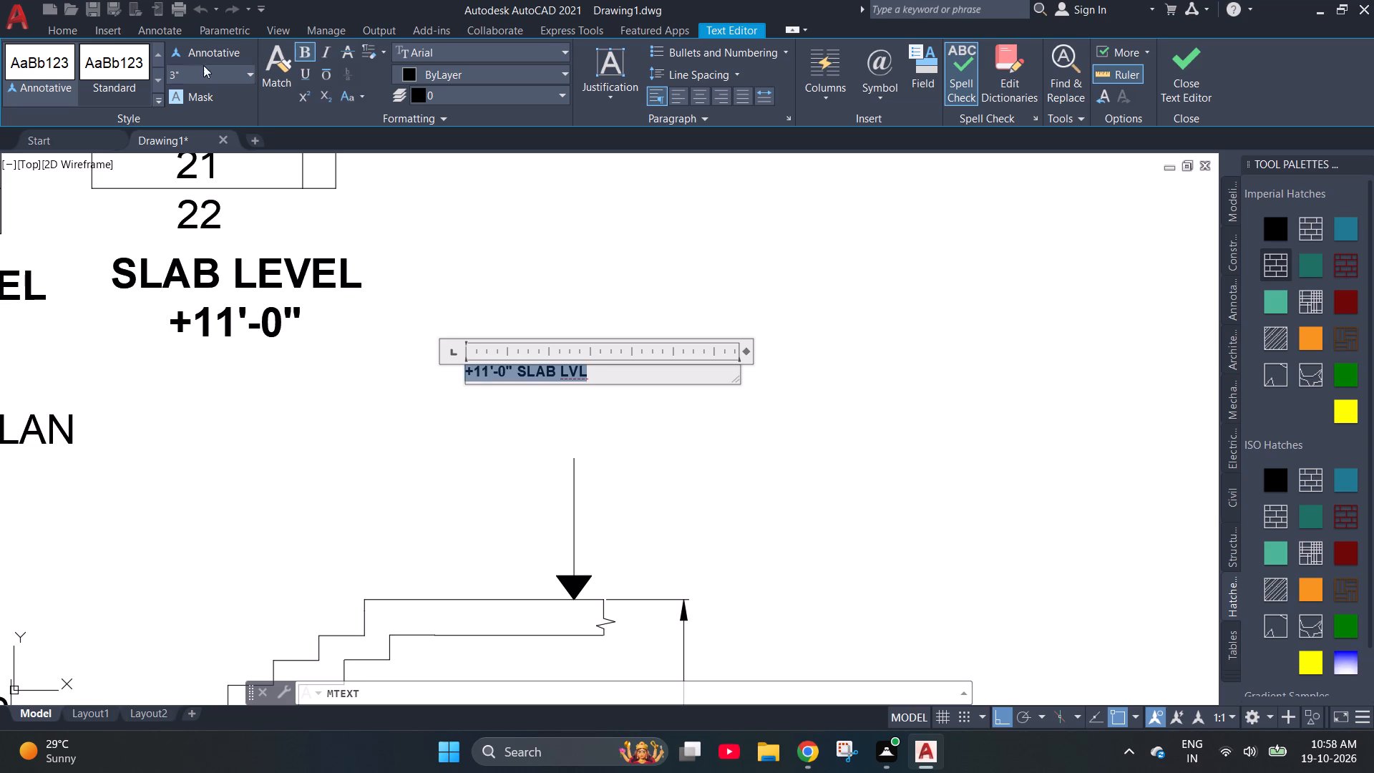
left_click(189, 82)
type("4\"")
key("Return")
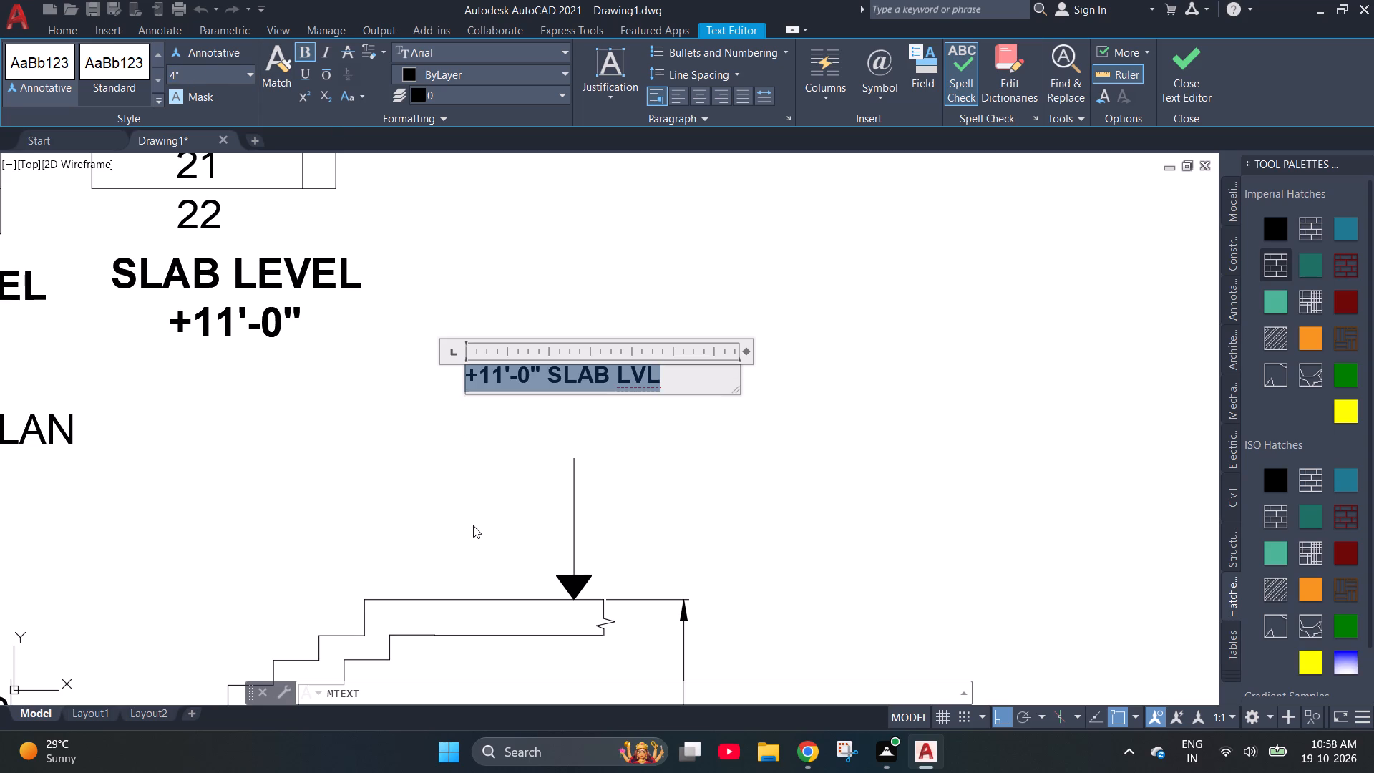
left_click(473, 525)
Move the +11'-0" SLAB LVL label down to sit just above the level mark's vertical line.
left_click(499, 361)
left_click(463, 366)
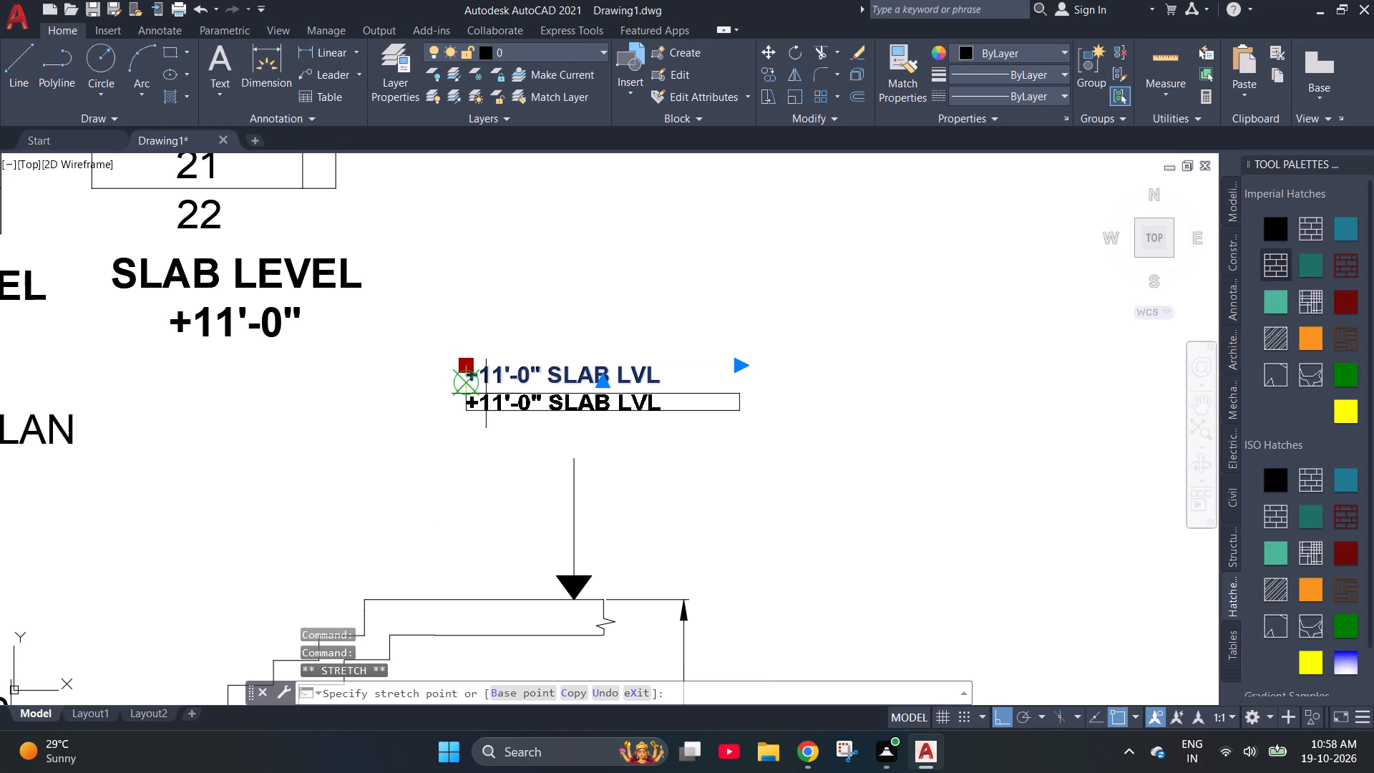
left_click(525, 436)
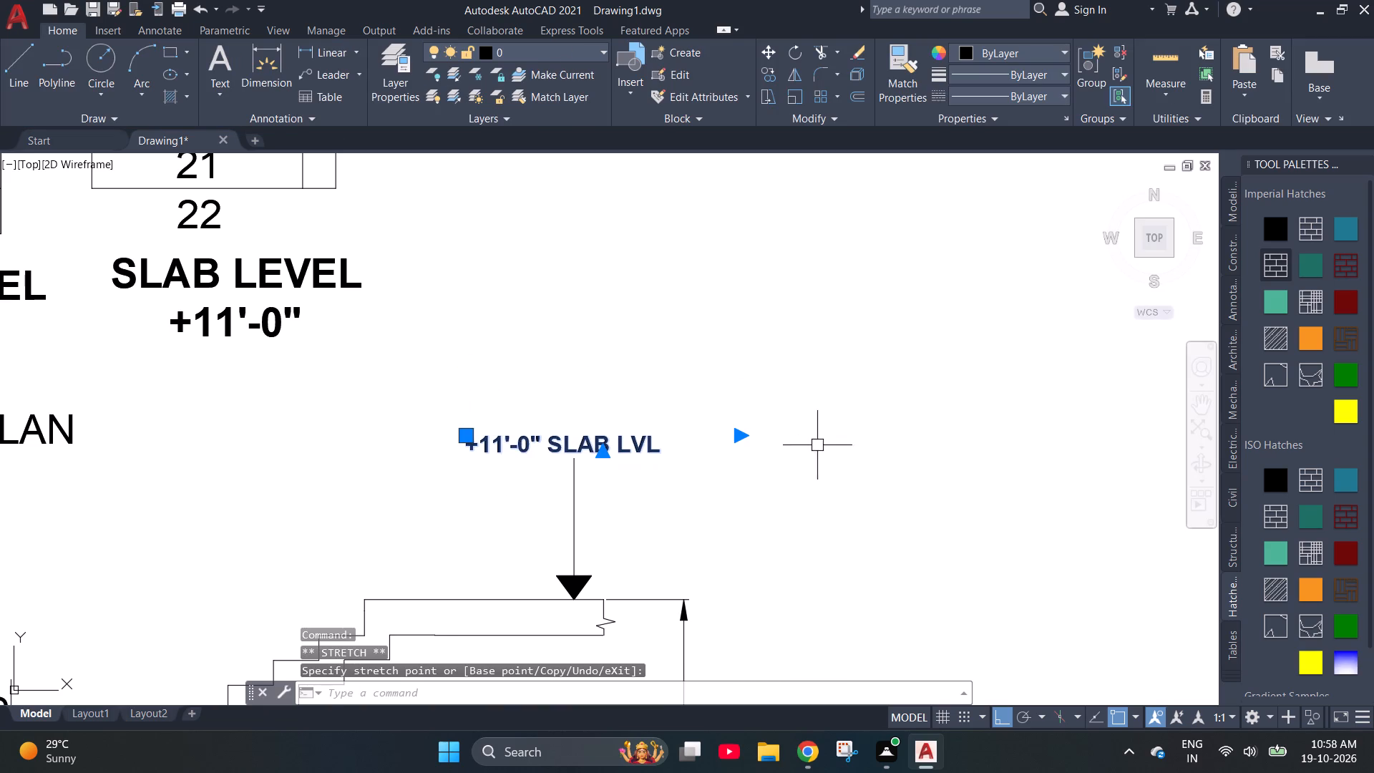
left_click(471, 432)
left_click(474, 421)
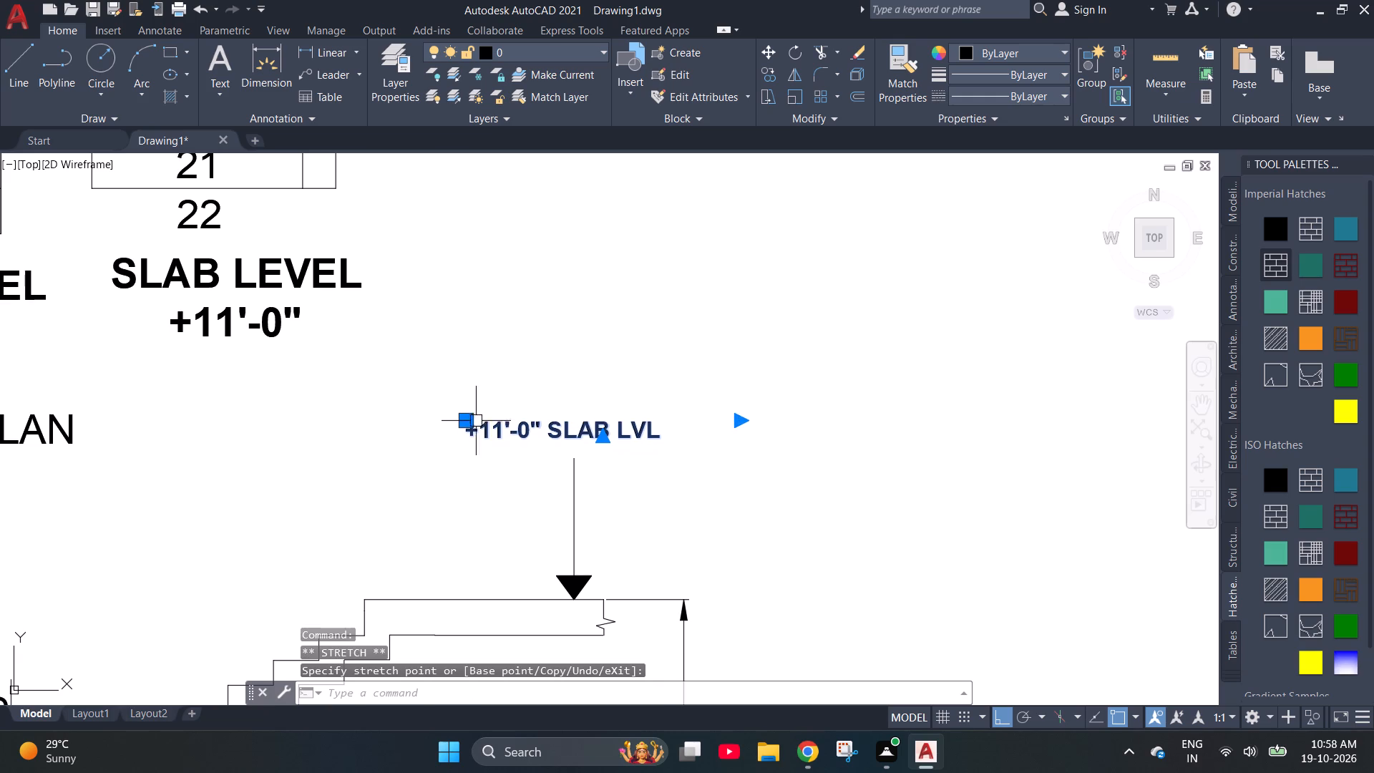
key("Escape")
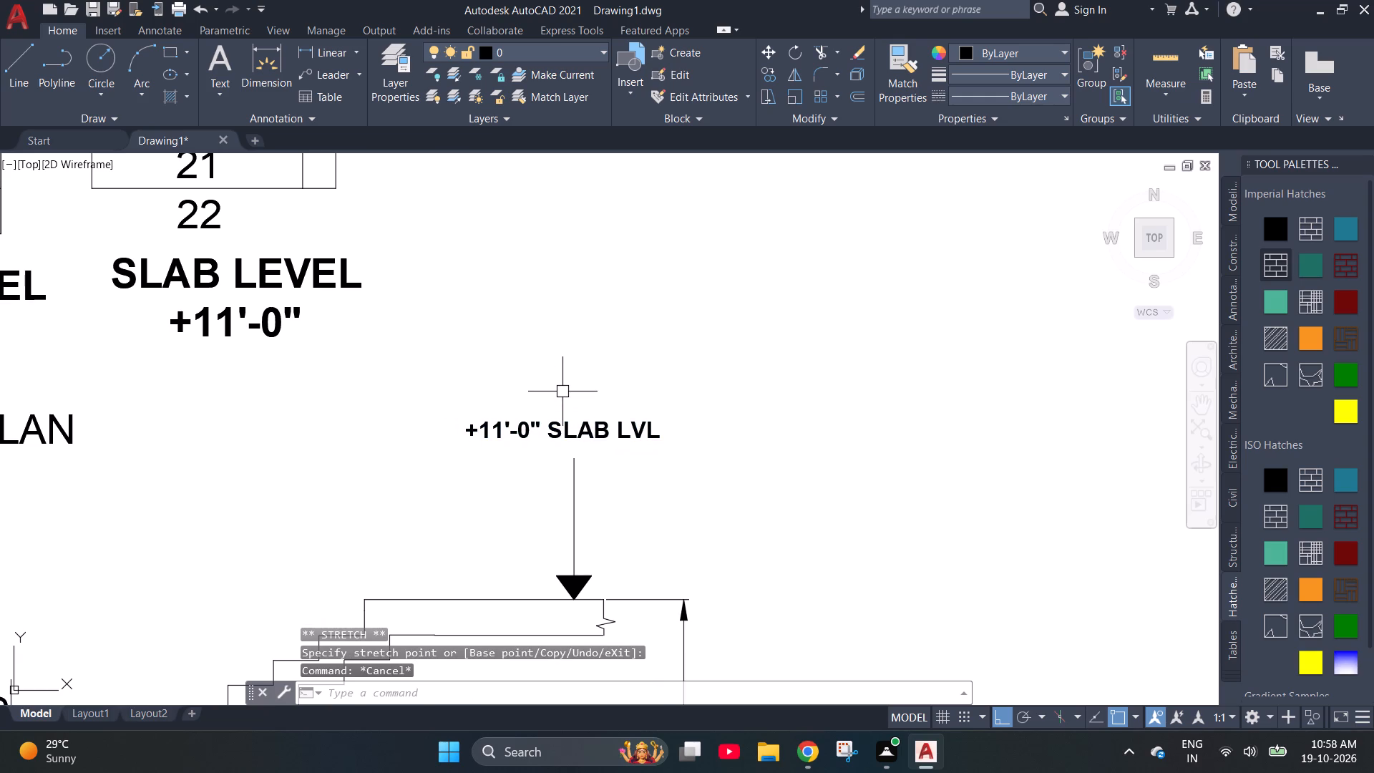
Copy the +11'-0" SLAB LVL label and paste it just above the ground line's level mark.
scroll(602, 361, "down", 3)
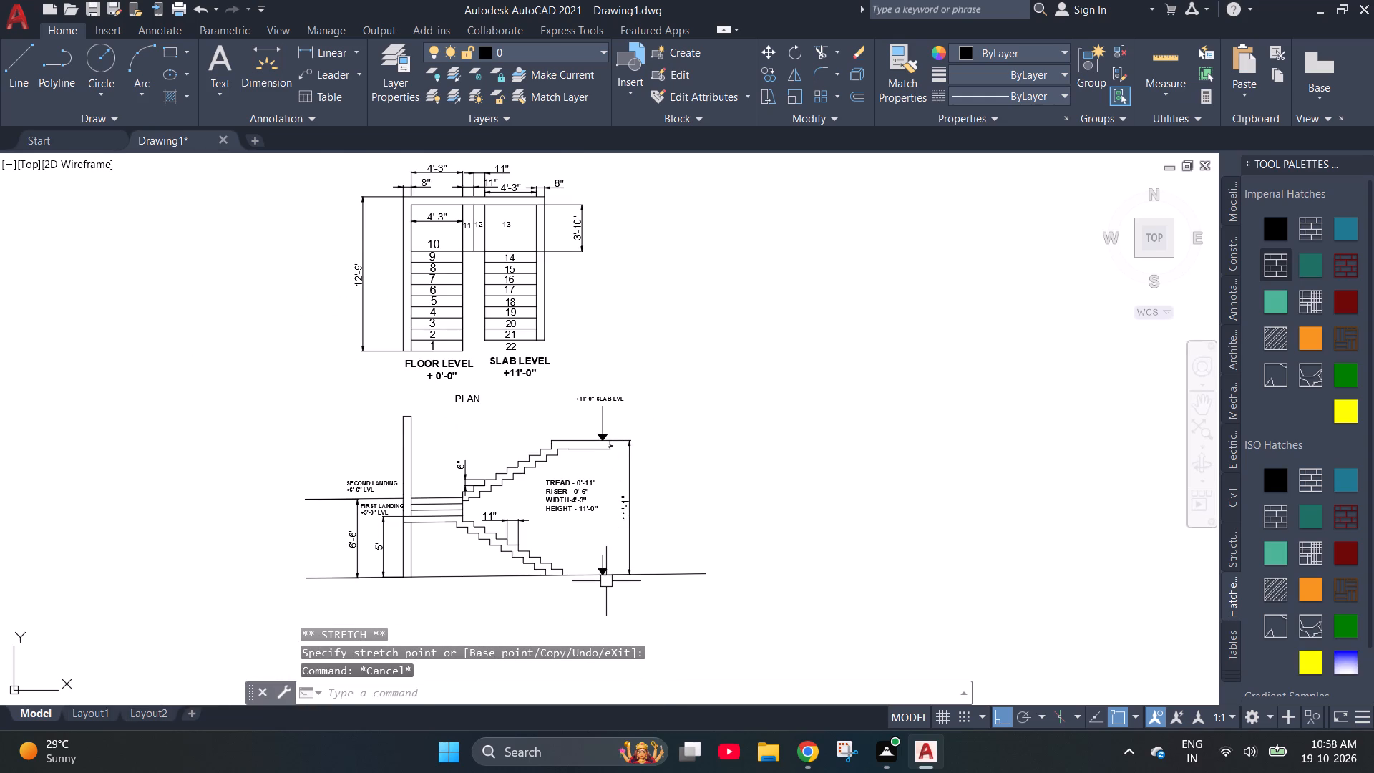
scroll(606, 581, "up", 1)
left_click(593, 294)
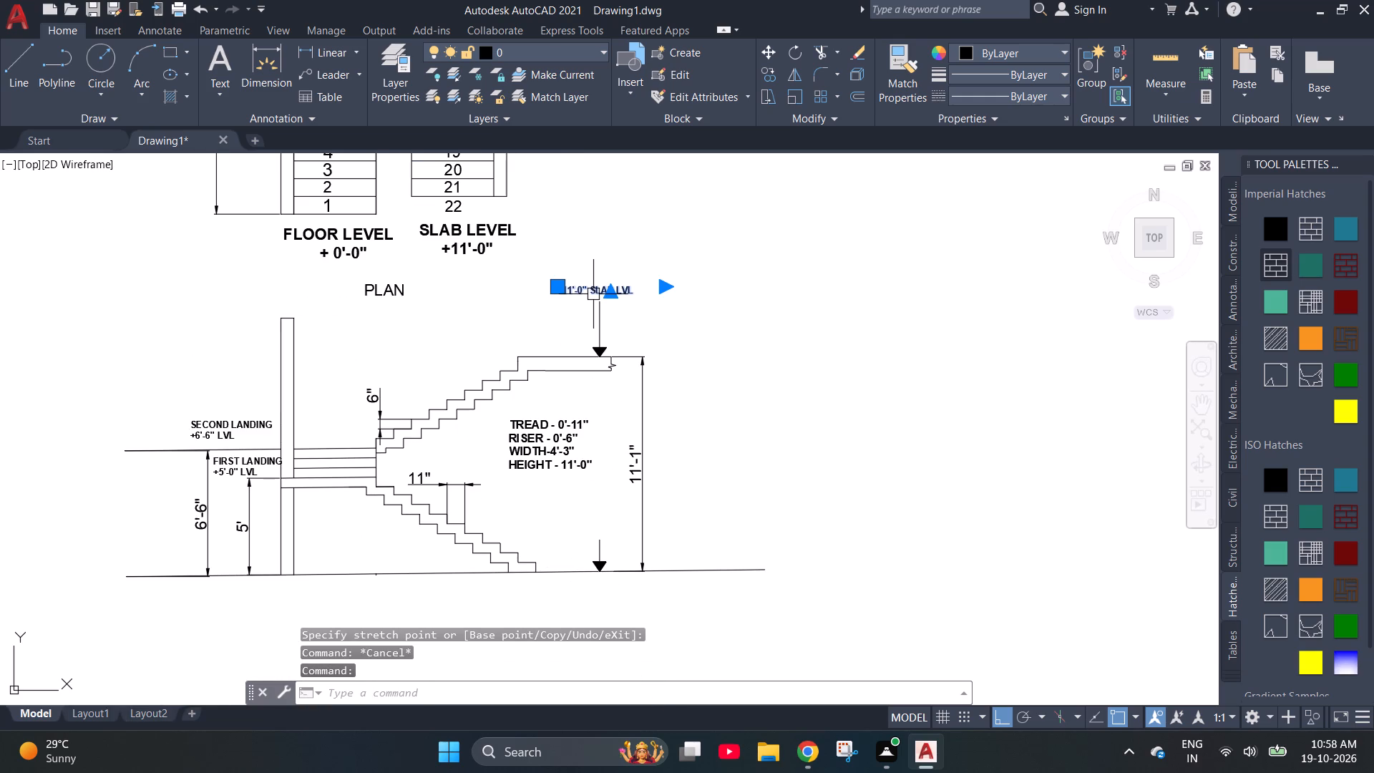
key("ctrl+c")
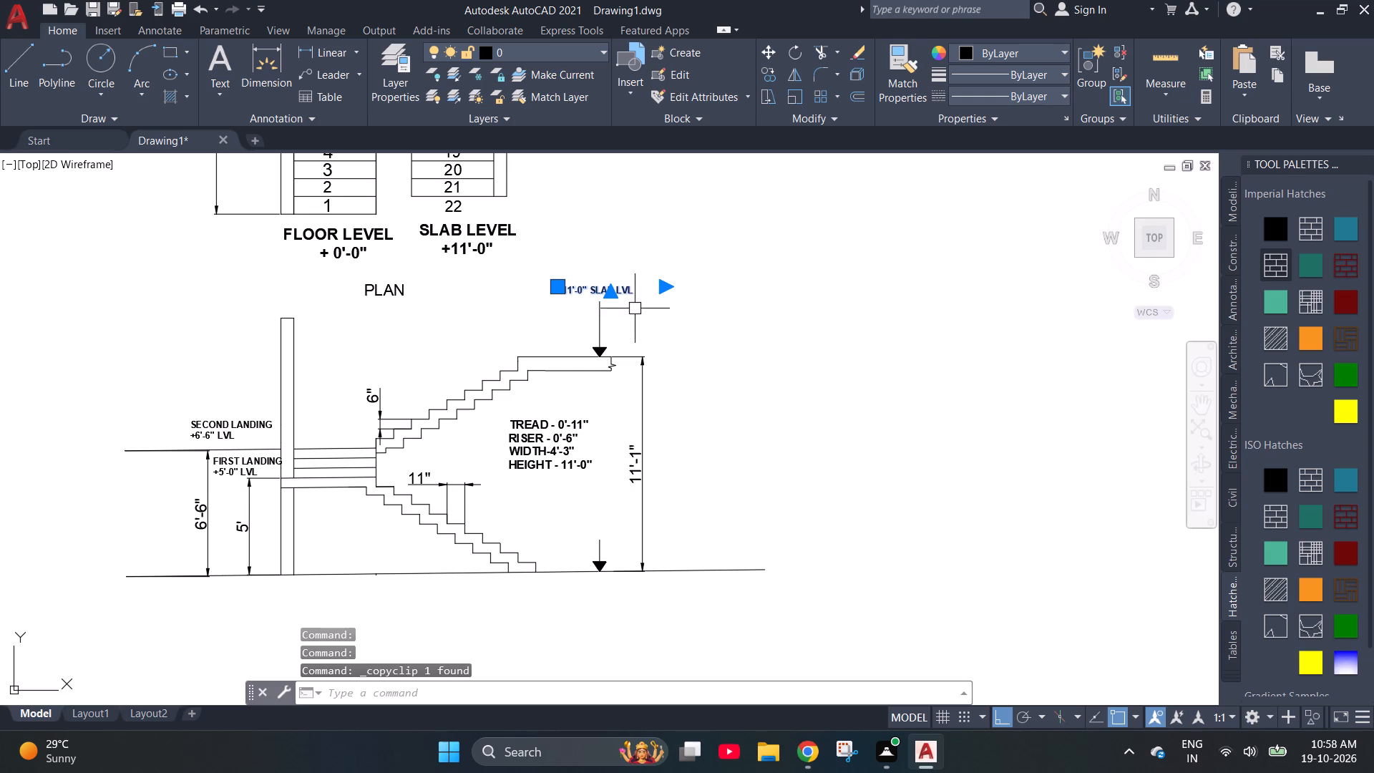
key("Escape")
scroll(601, 497, "up", 3)
scroll(553, 502, "down", 1)
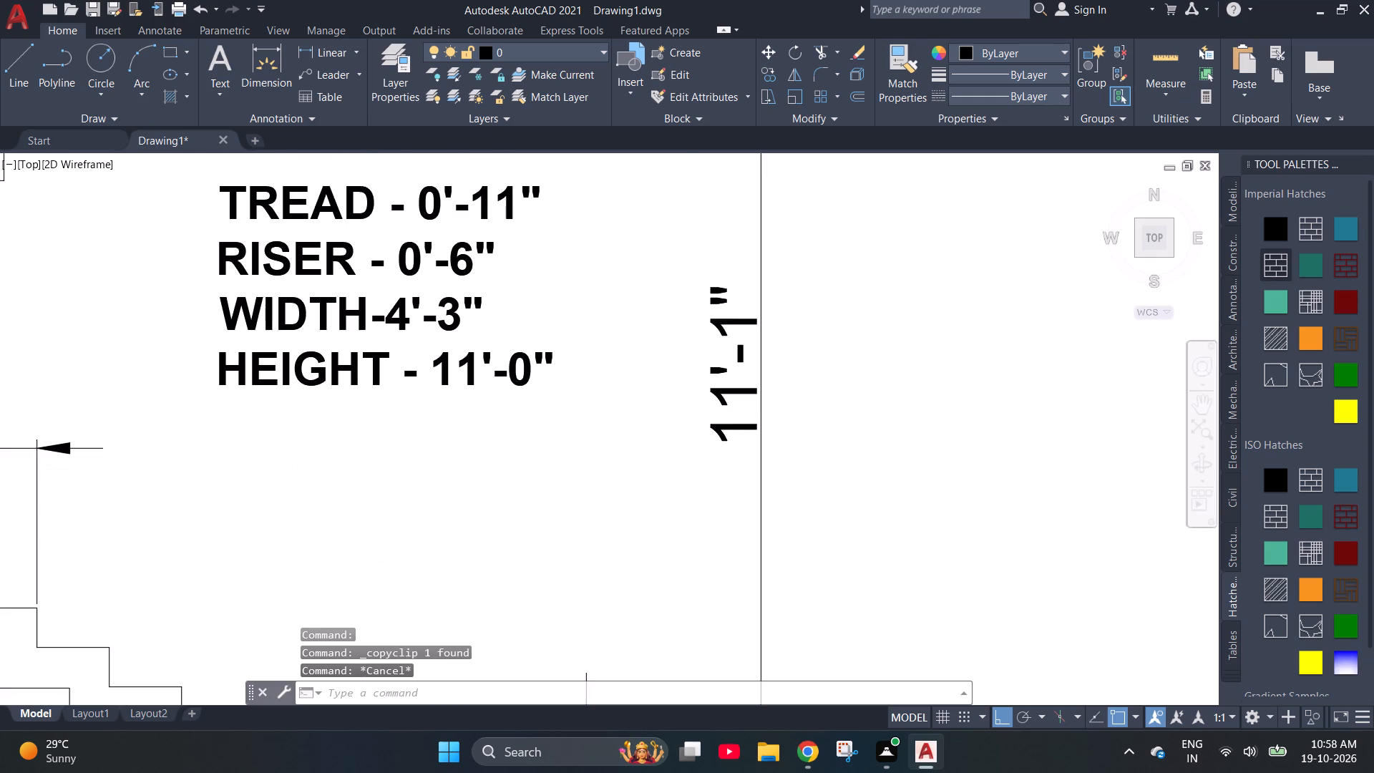
scroll(565, 656, "up", 2)
key("ctrl+v")
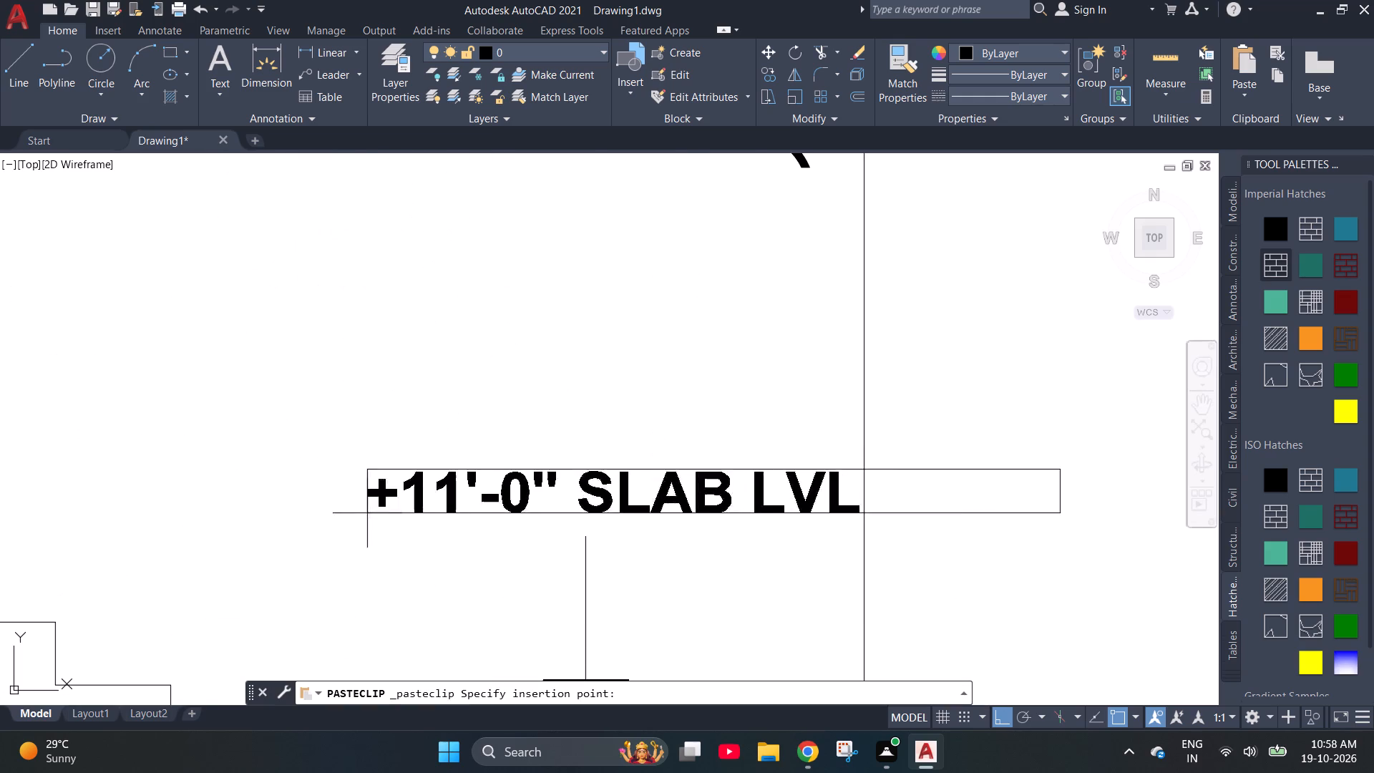
left_click(303, 499)
Change the pasted label's text to +0'-0" FLOOR LVL.
double_click(457, 478)
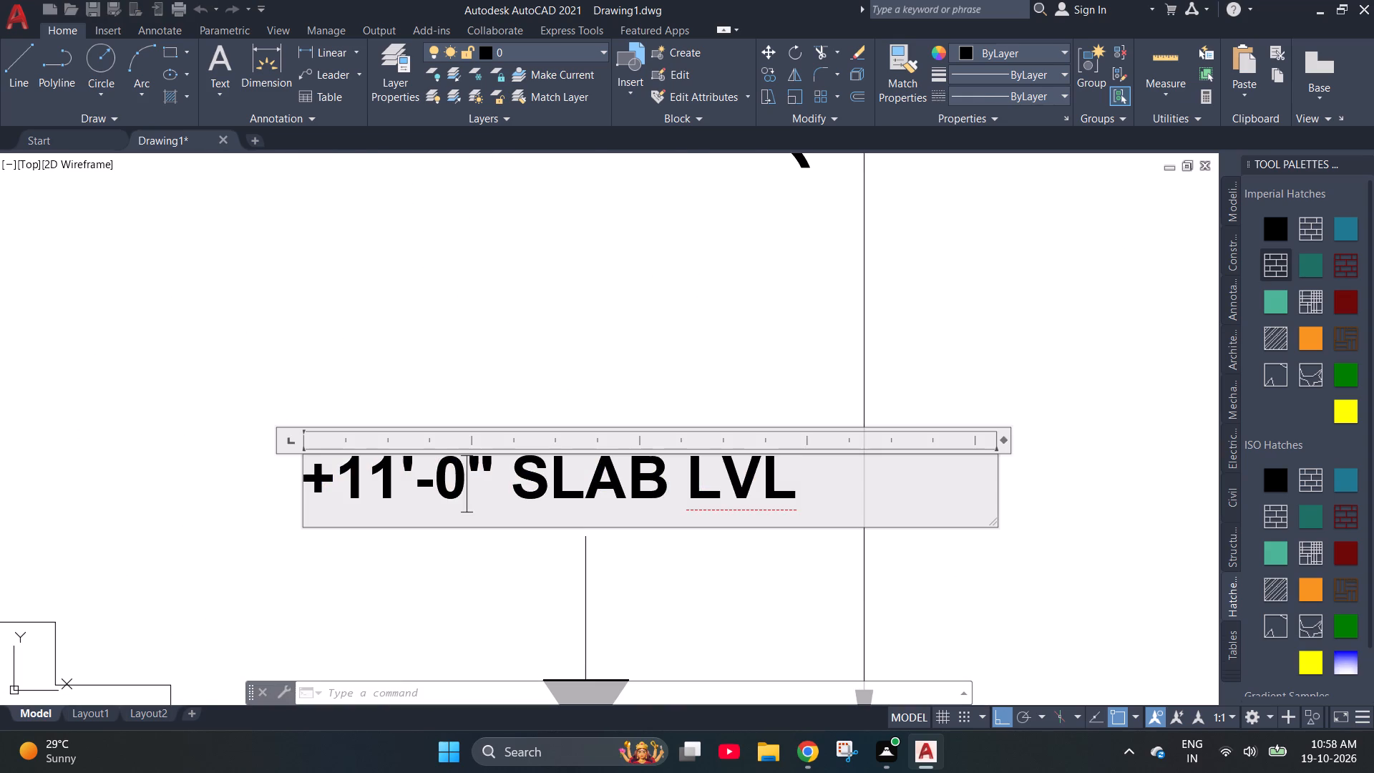
key("ctrl+a")
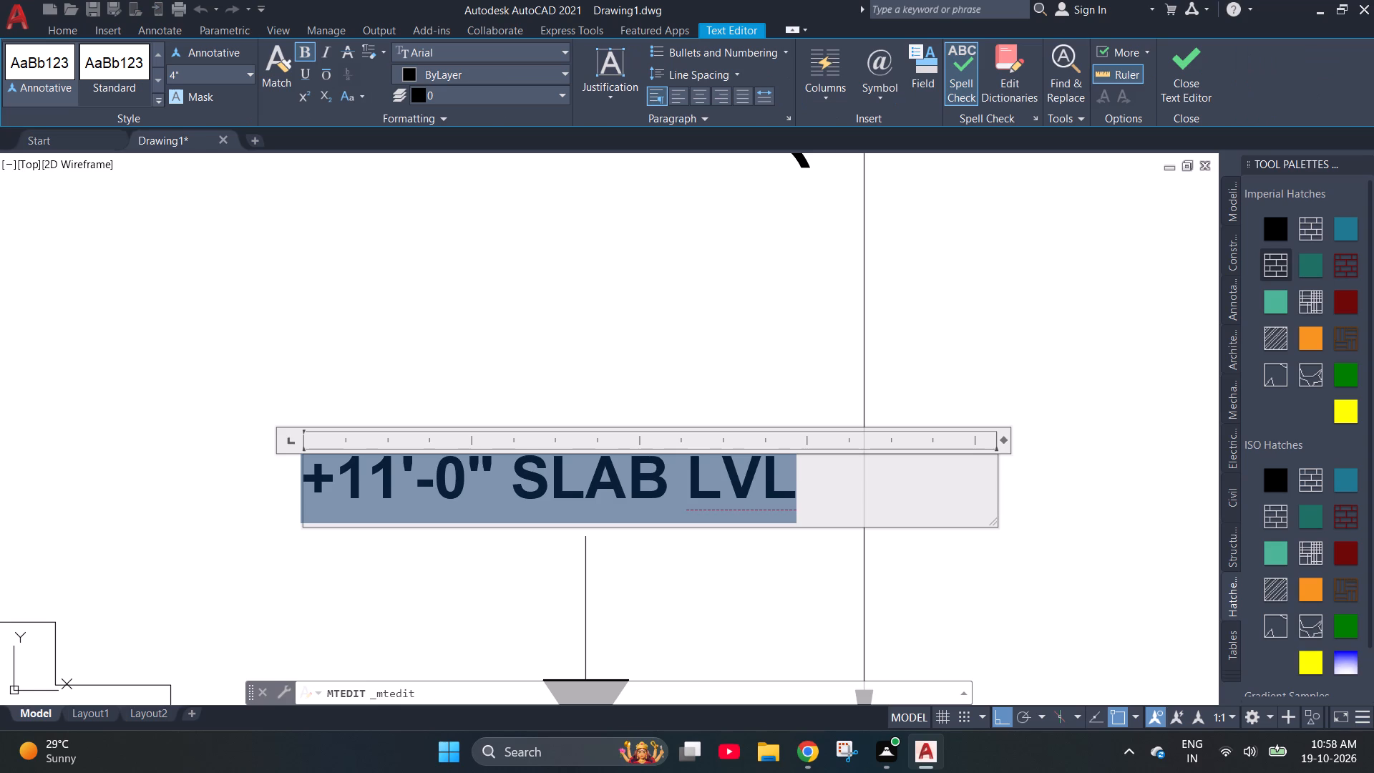
type("+0")
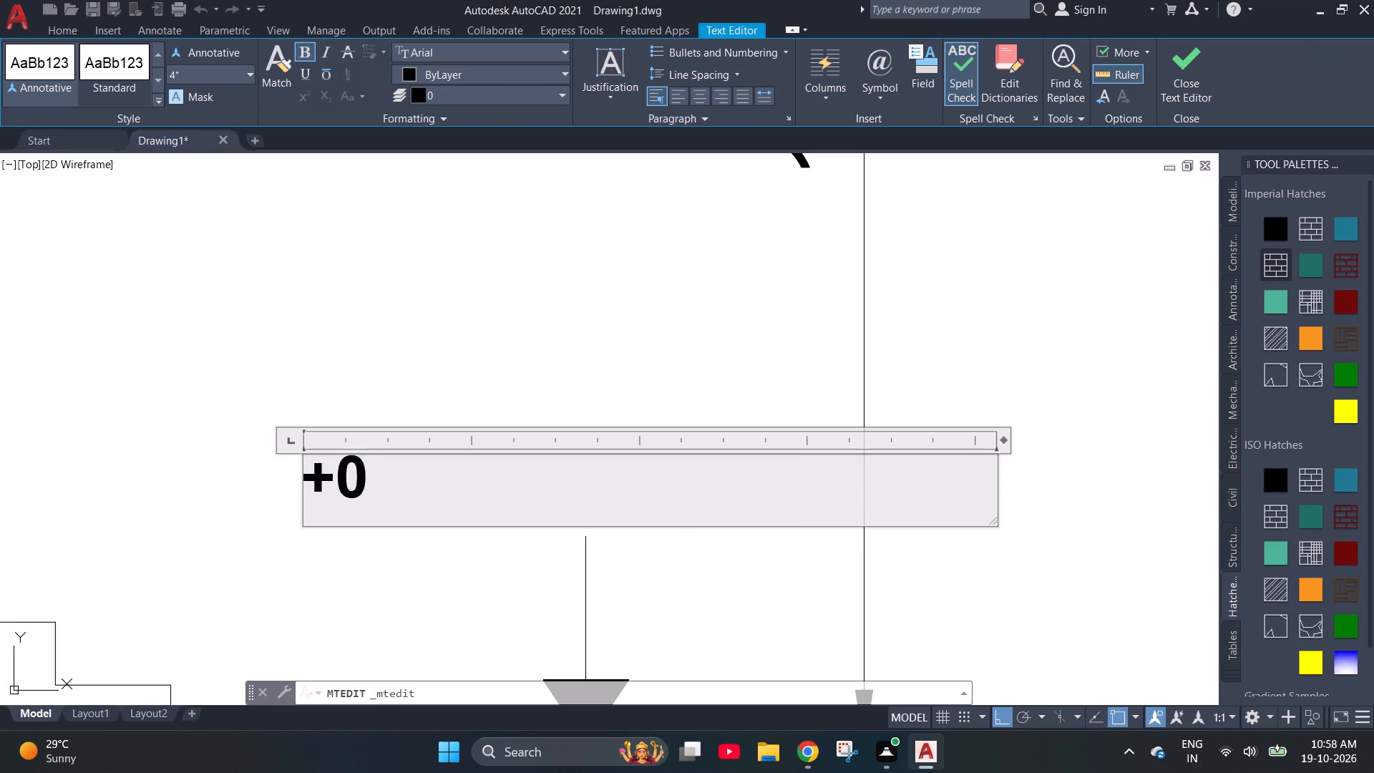
key("apostrophe")
key("minus")
type("0\"")
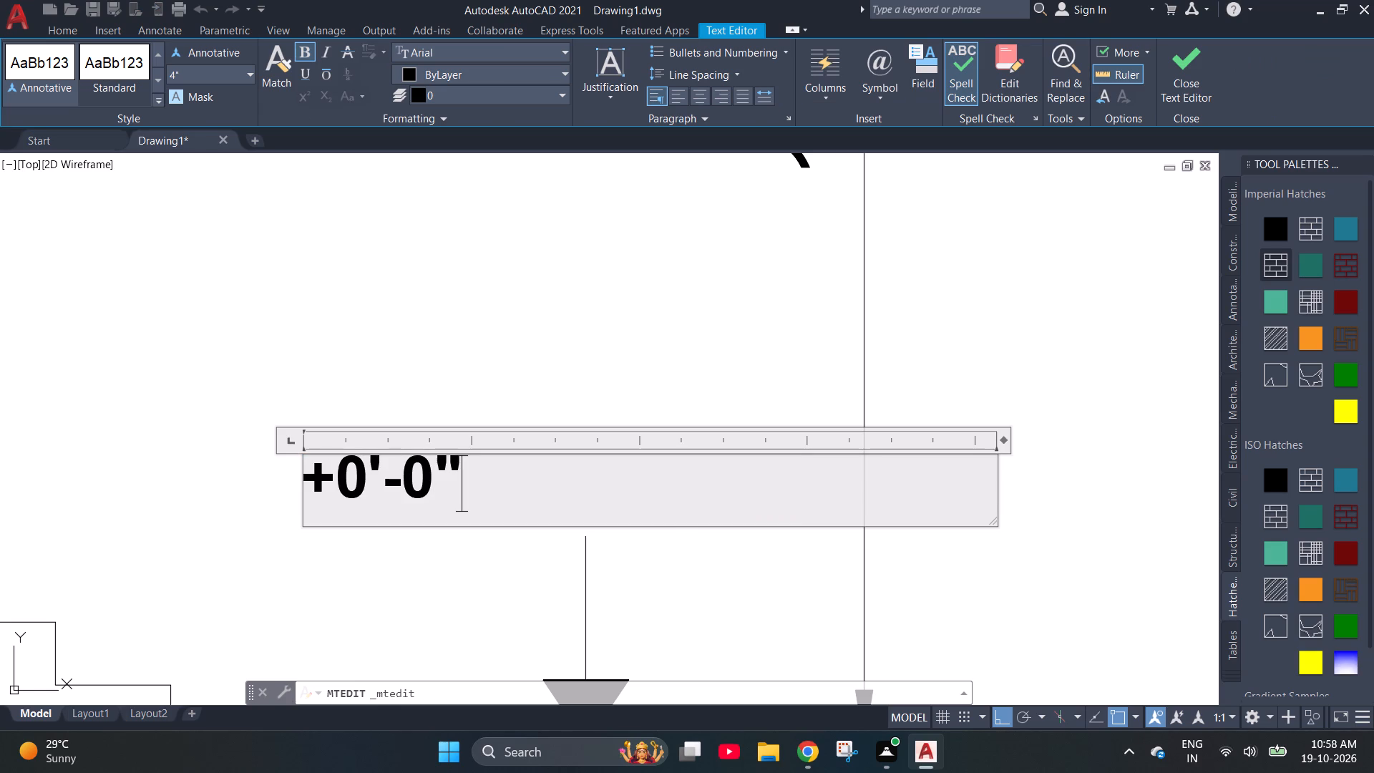
key("space")
type("FLOOR")
key("space")
type("LVL")
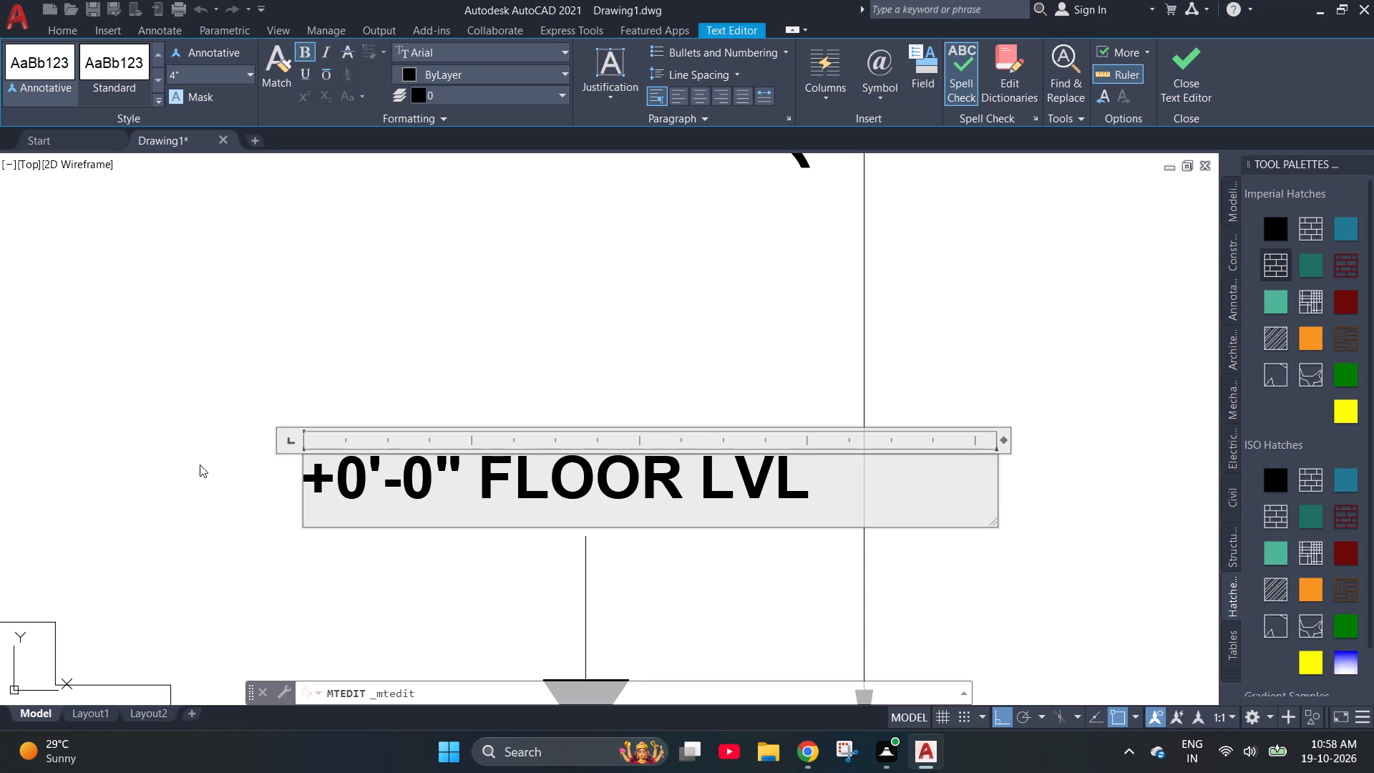
left_click(319, 241)
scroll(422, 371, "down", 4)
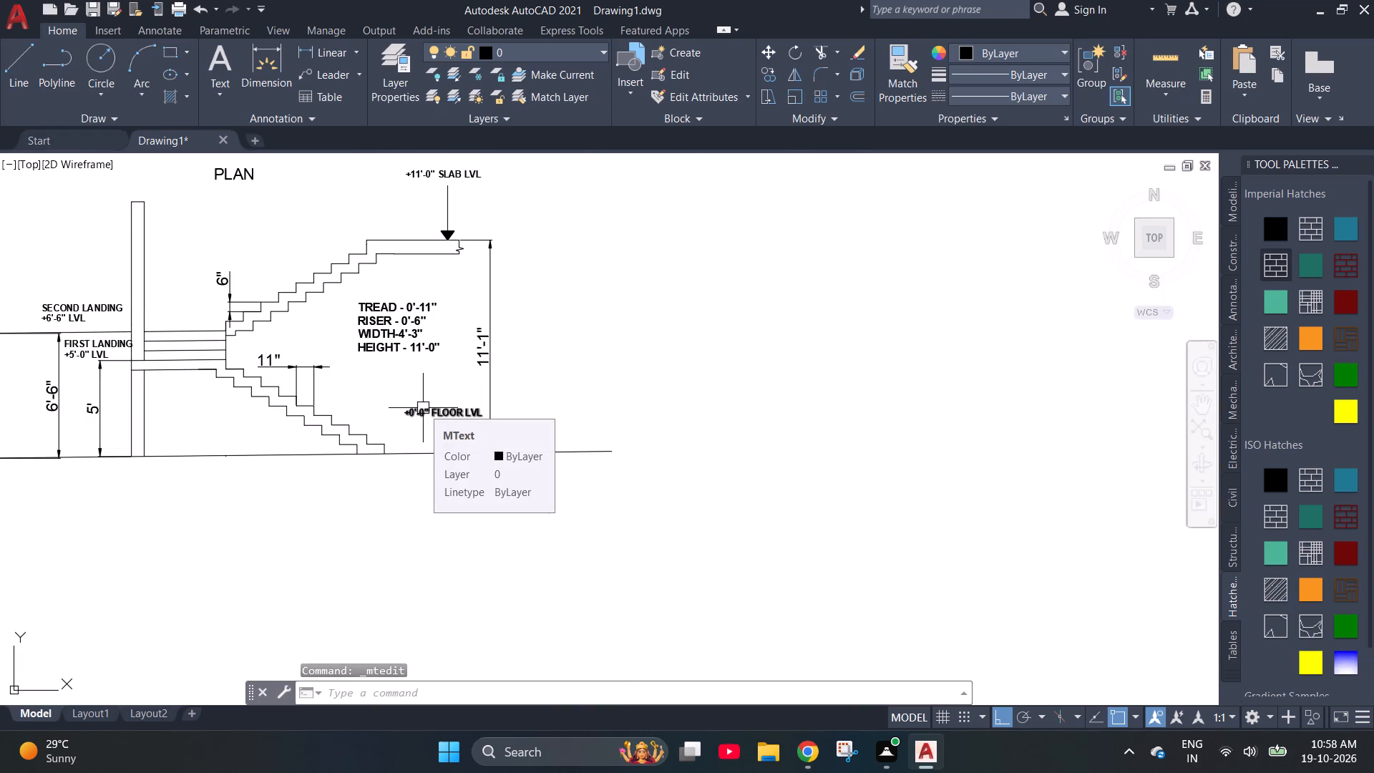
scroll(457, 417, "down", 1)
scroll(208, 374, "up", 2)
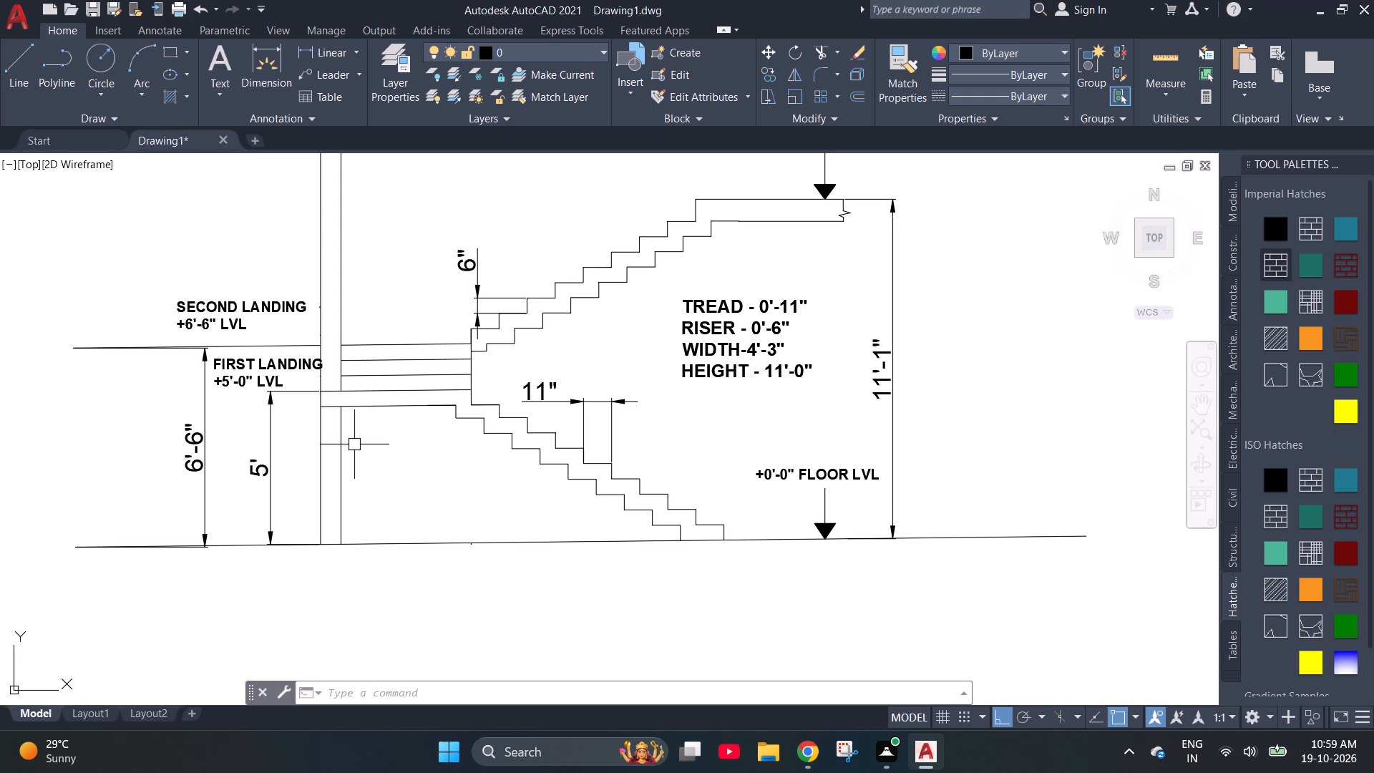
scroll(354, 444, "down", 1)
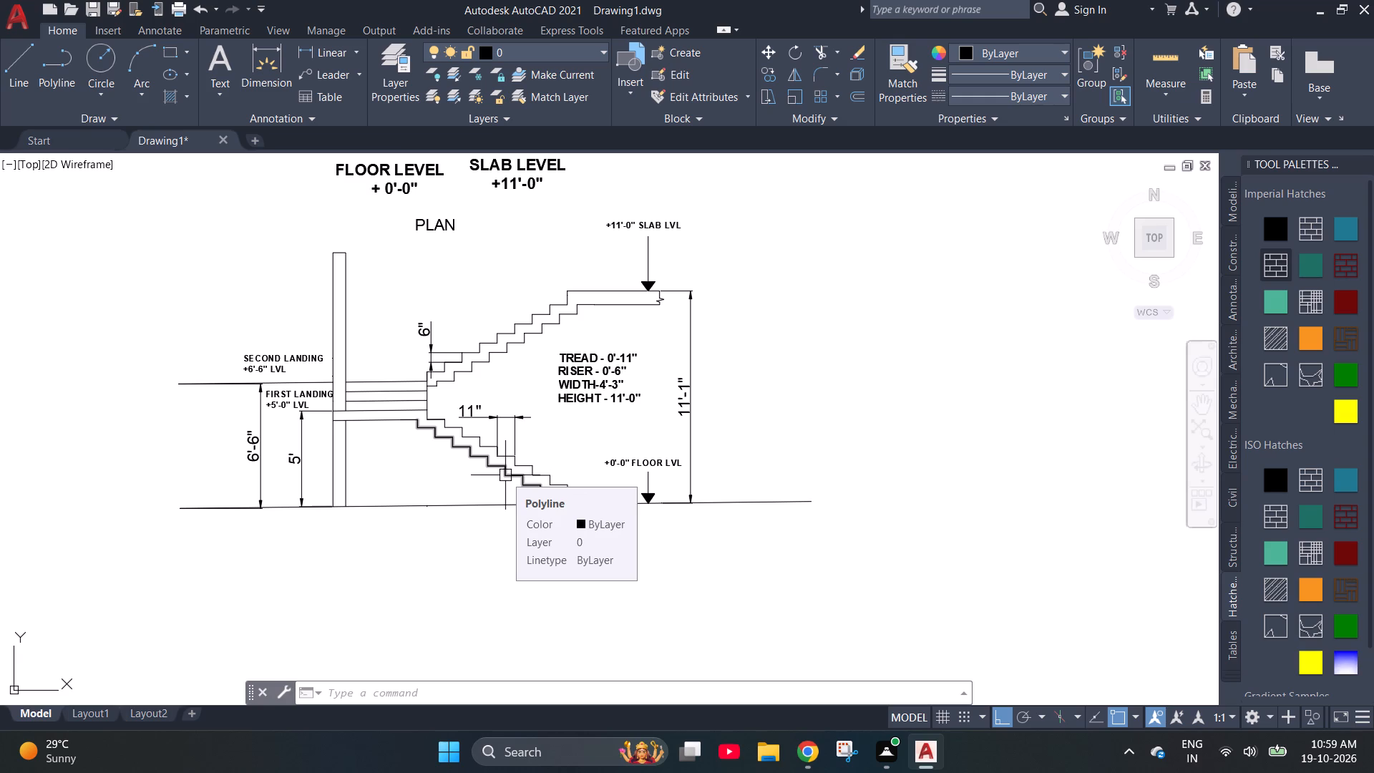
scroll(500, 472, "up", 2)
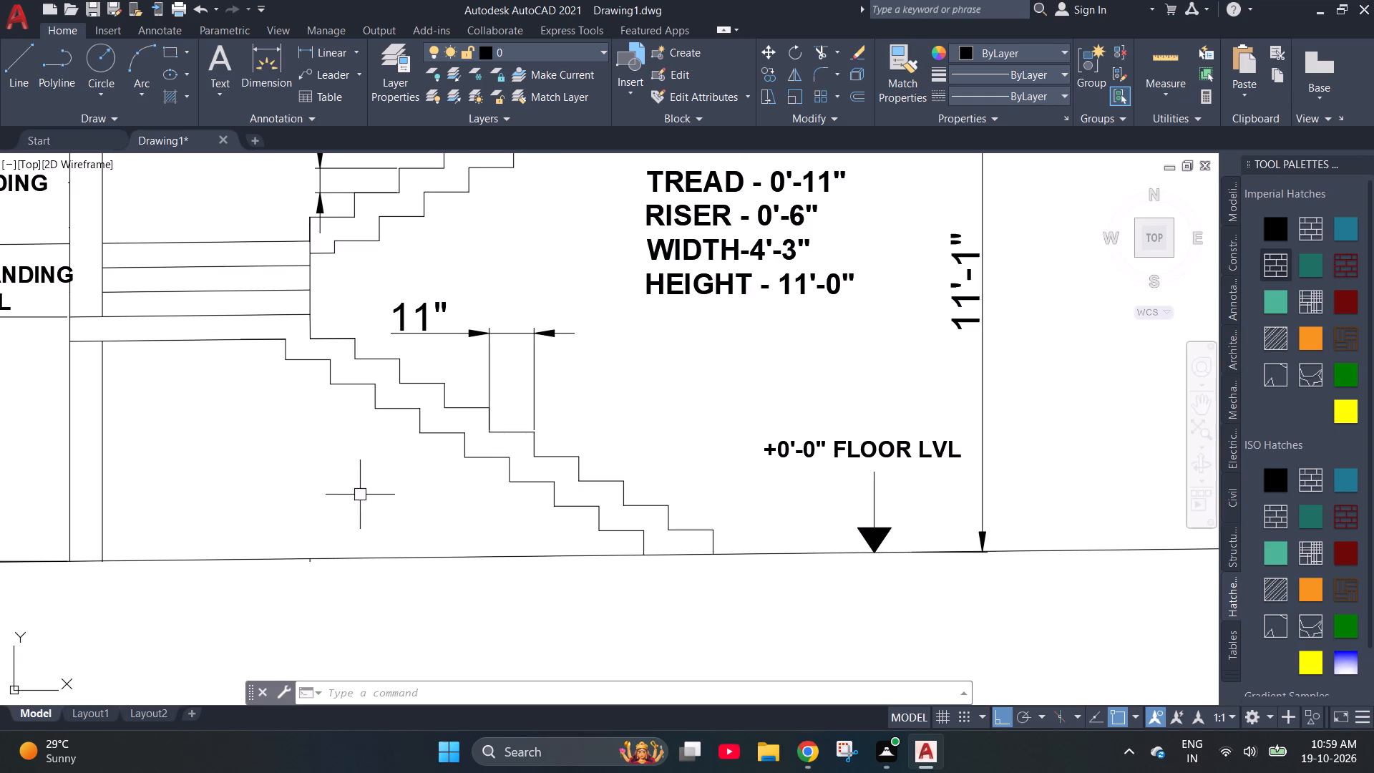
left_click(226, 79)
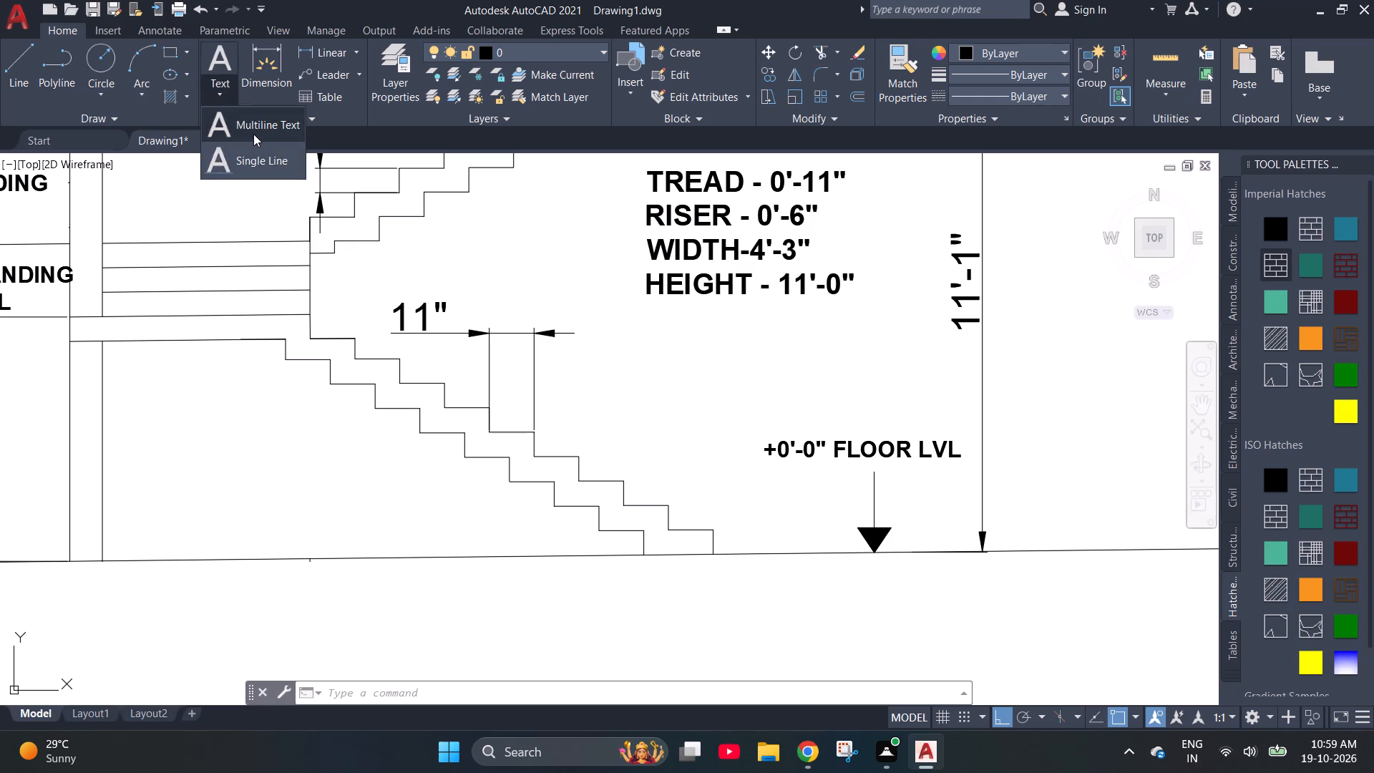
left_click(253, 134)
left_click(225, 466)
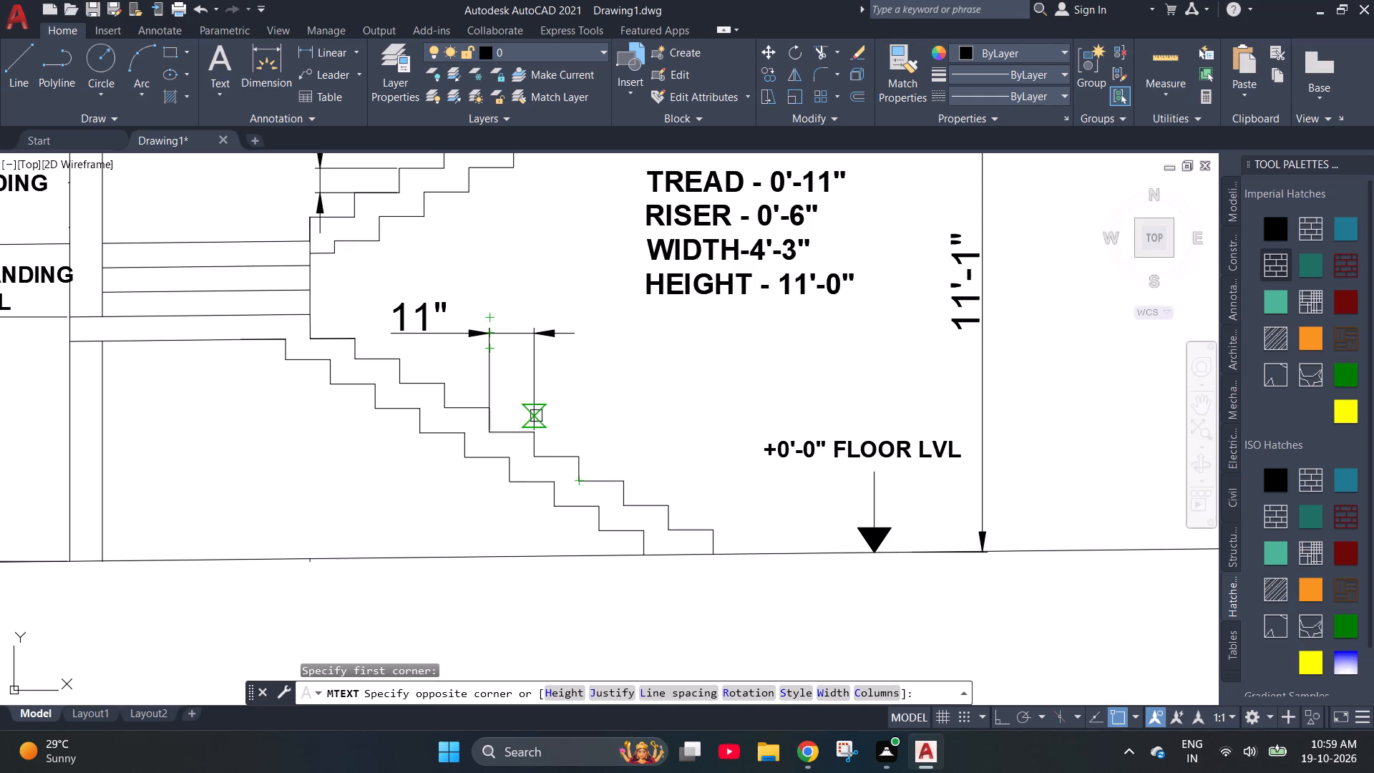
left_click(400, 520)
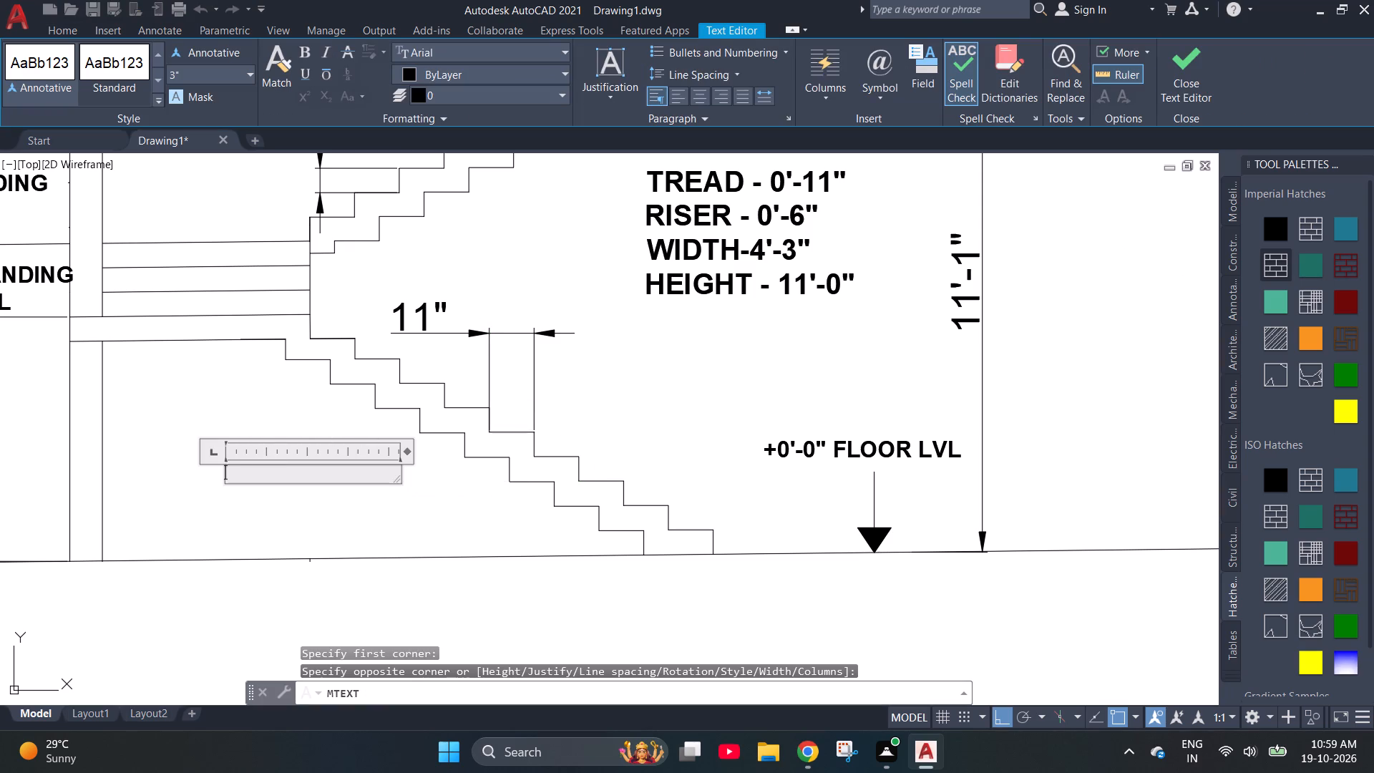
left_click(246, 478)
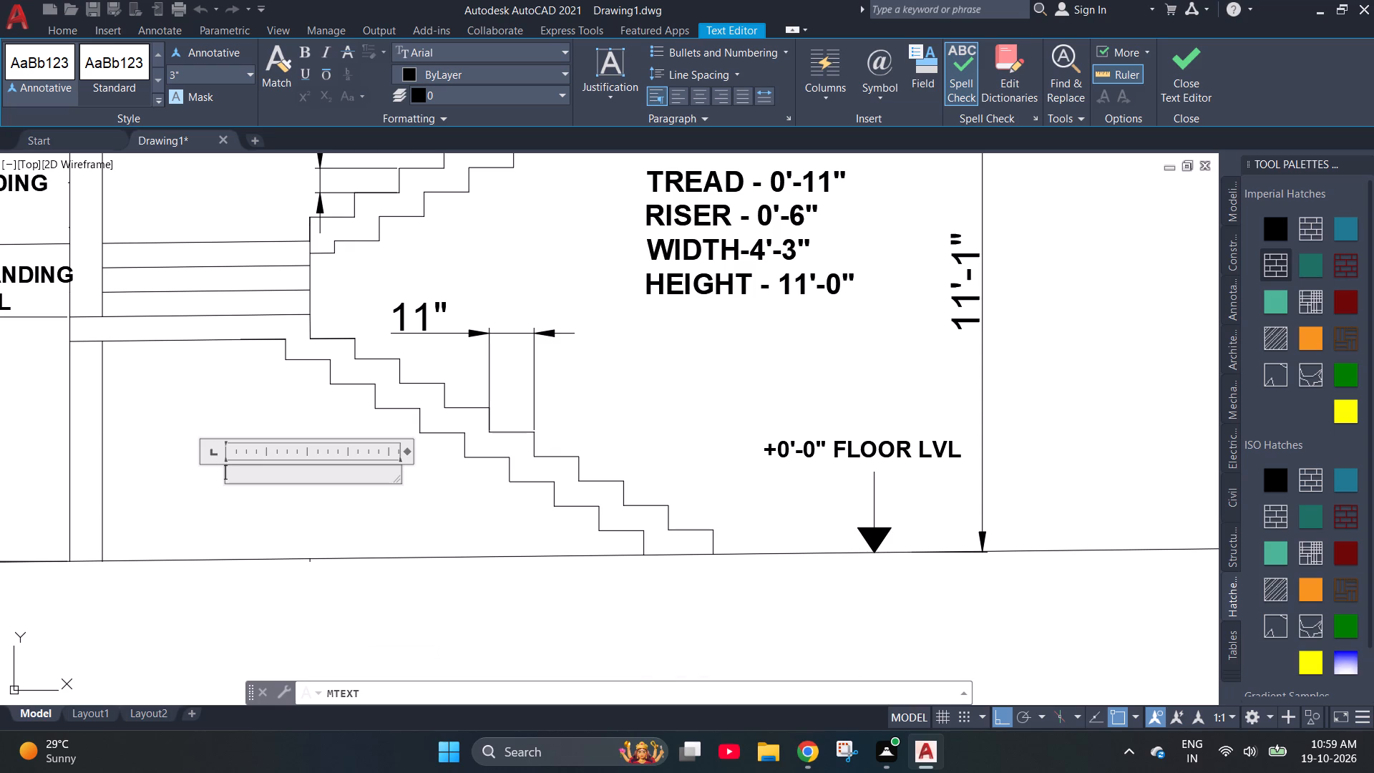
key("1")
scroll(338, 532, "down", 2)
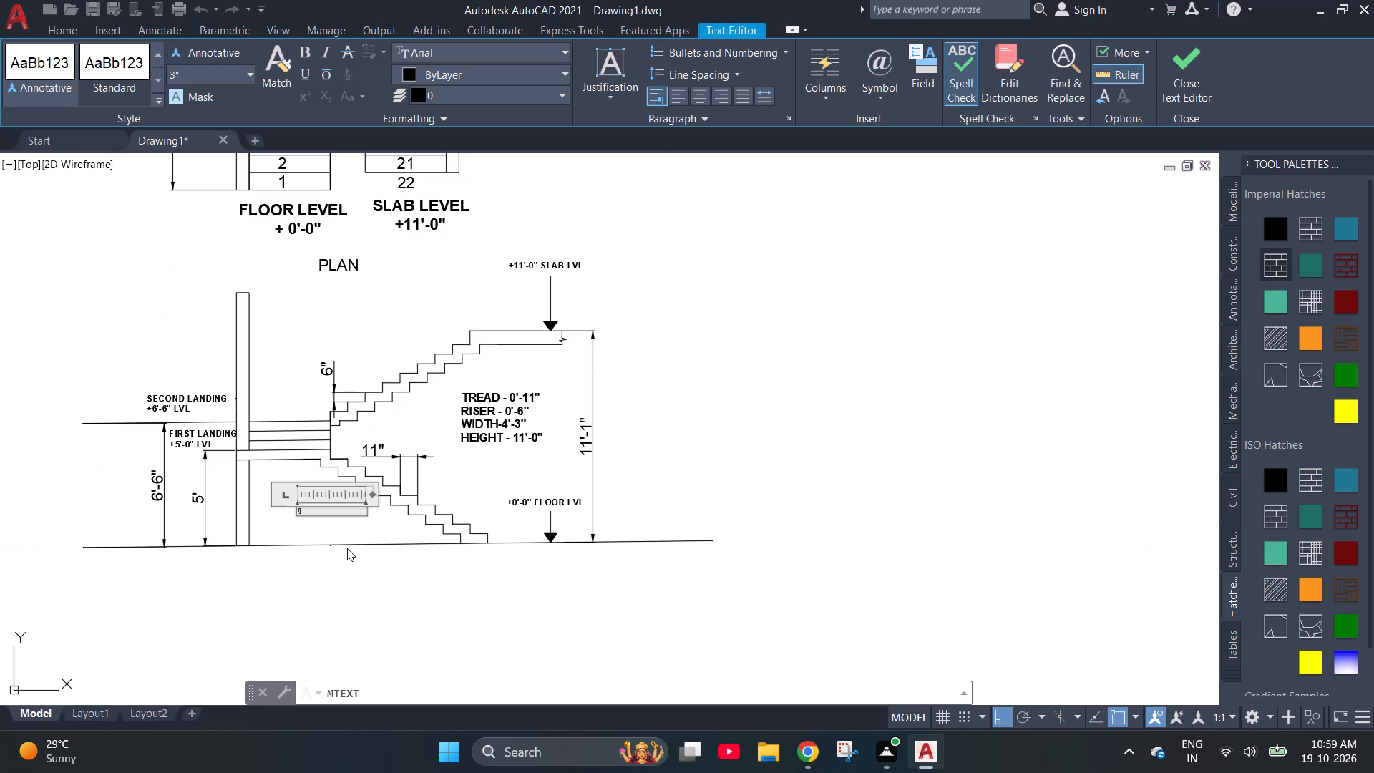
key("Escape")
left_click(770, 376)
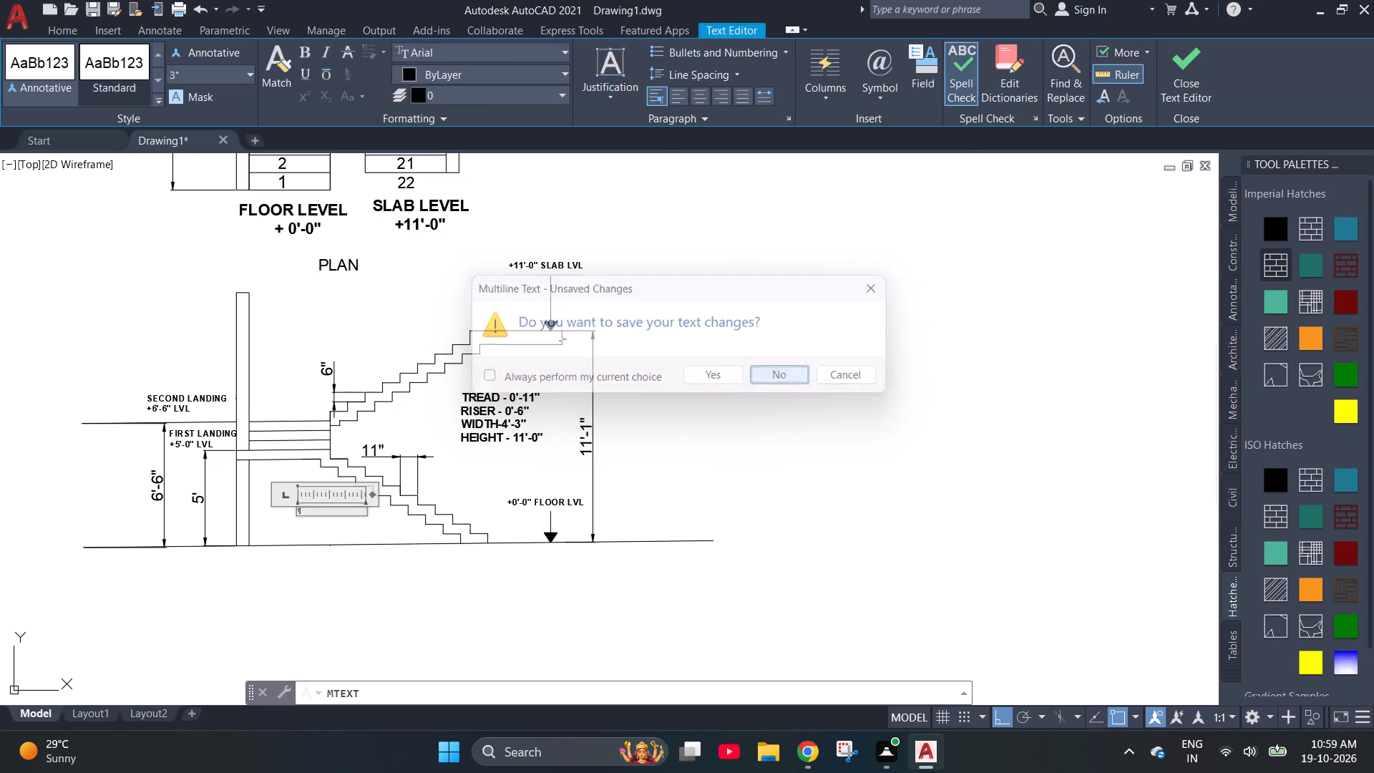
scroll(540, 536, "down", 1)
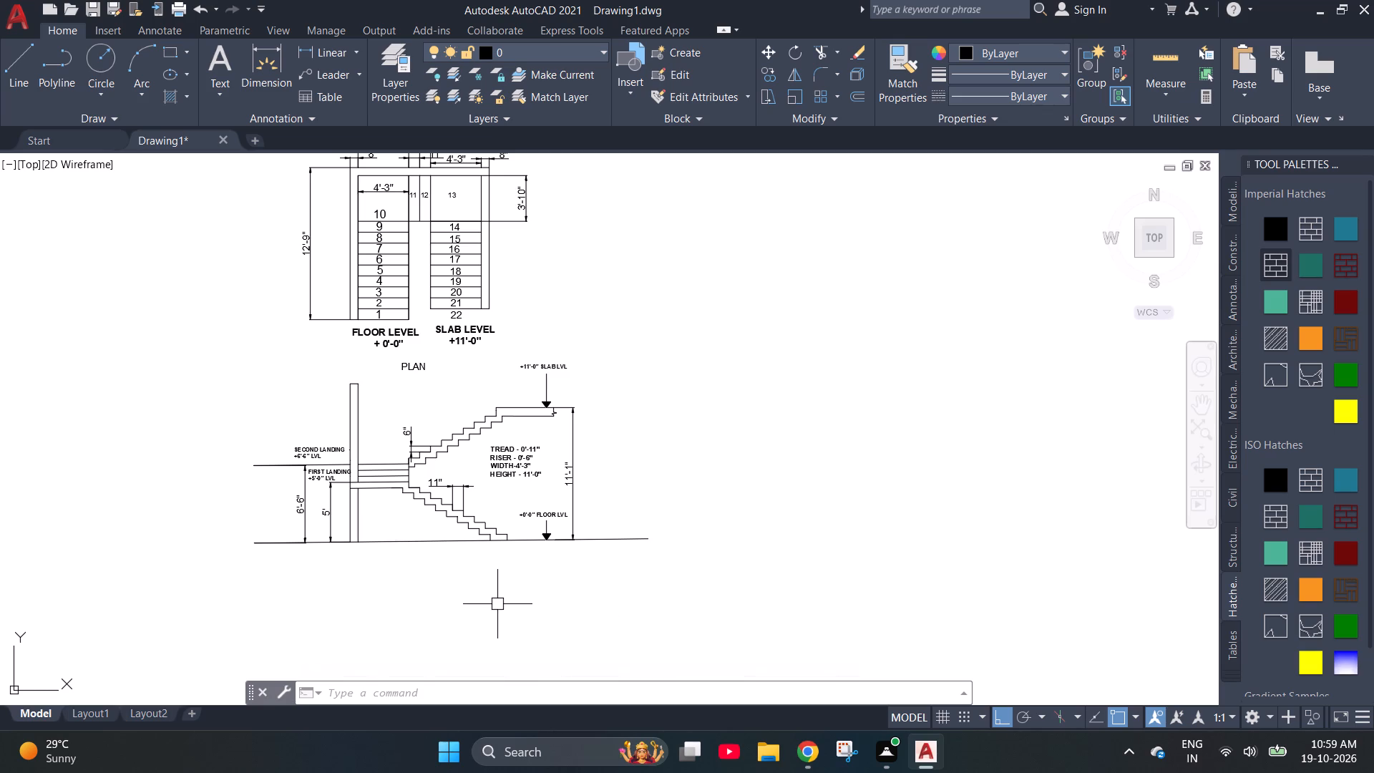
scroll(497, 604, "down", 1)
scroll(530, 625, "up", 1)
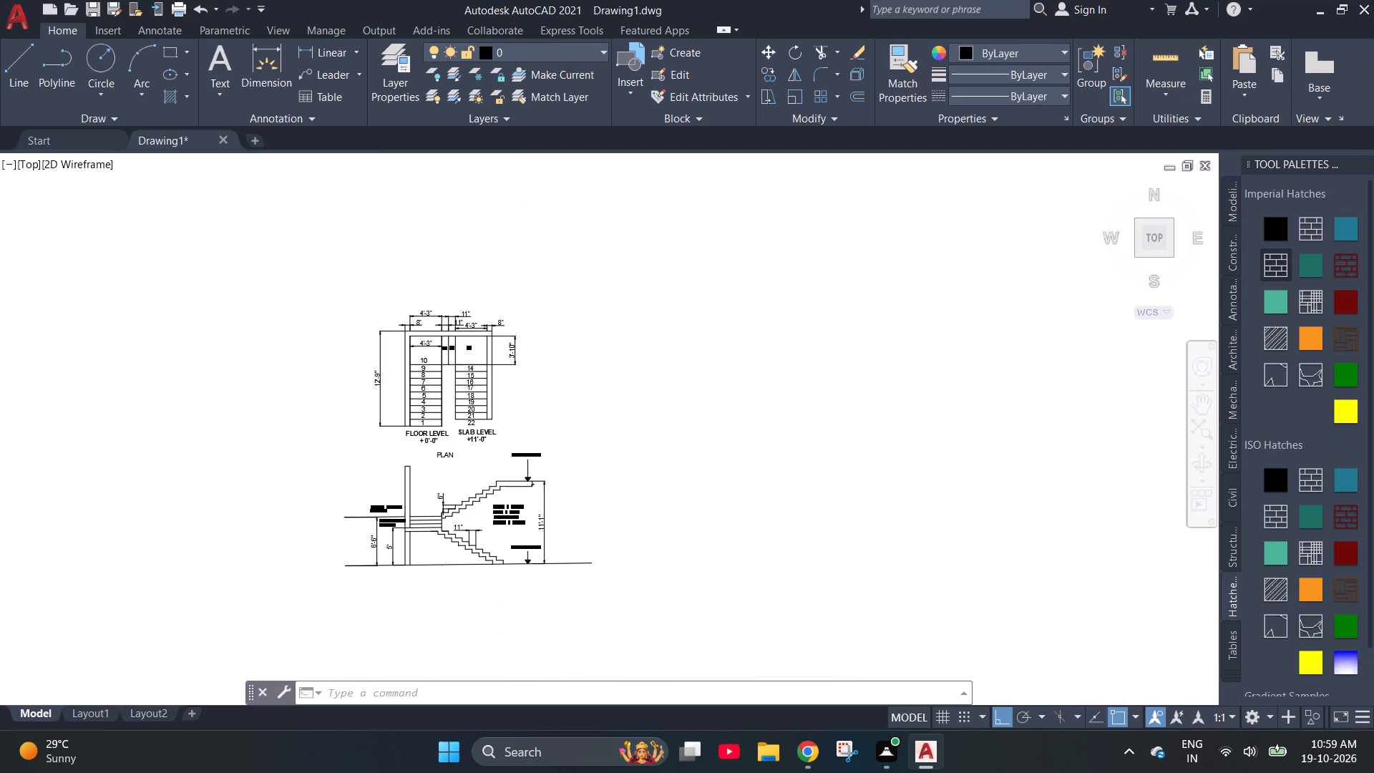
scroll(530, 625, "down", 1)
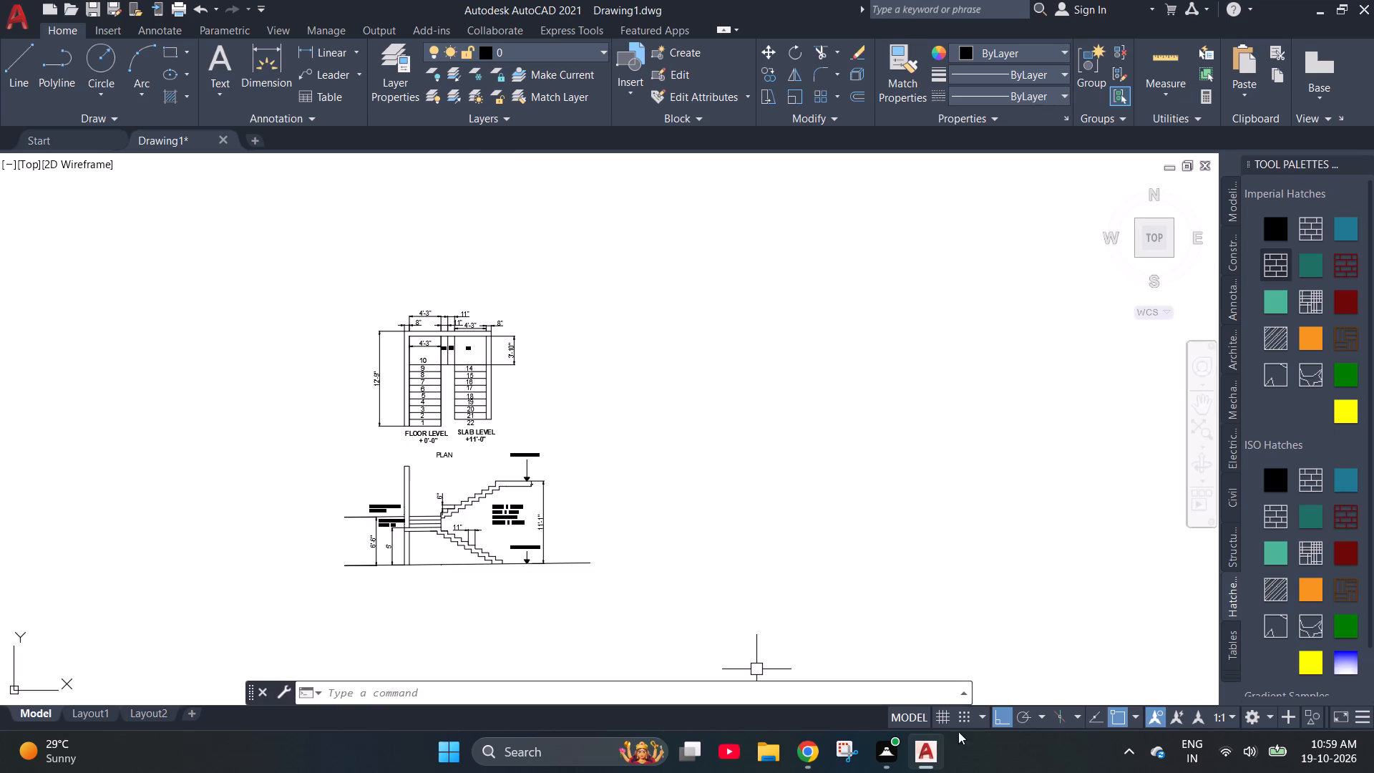
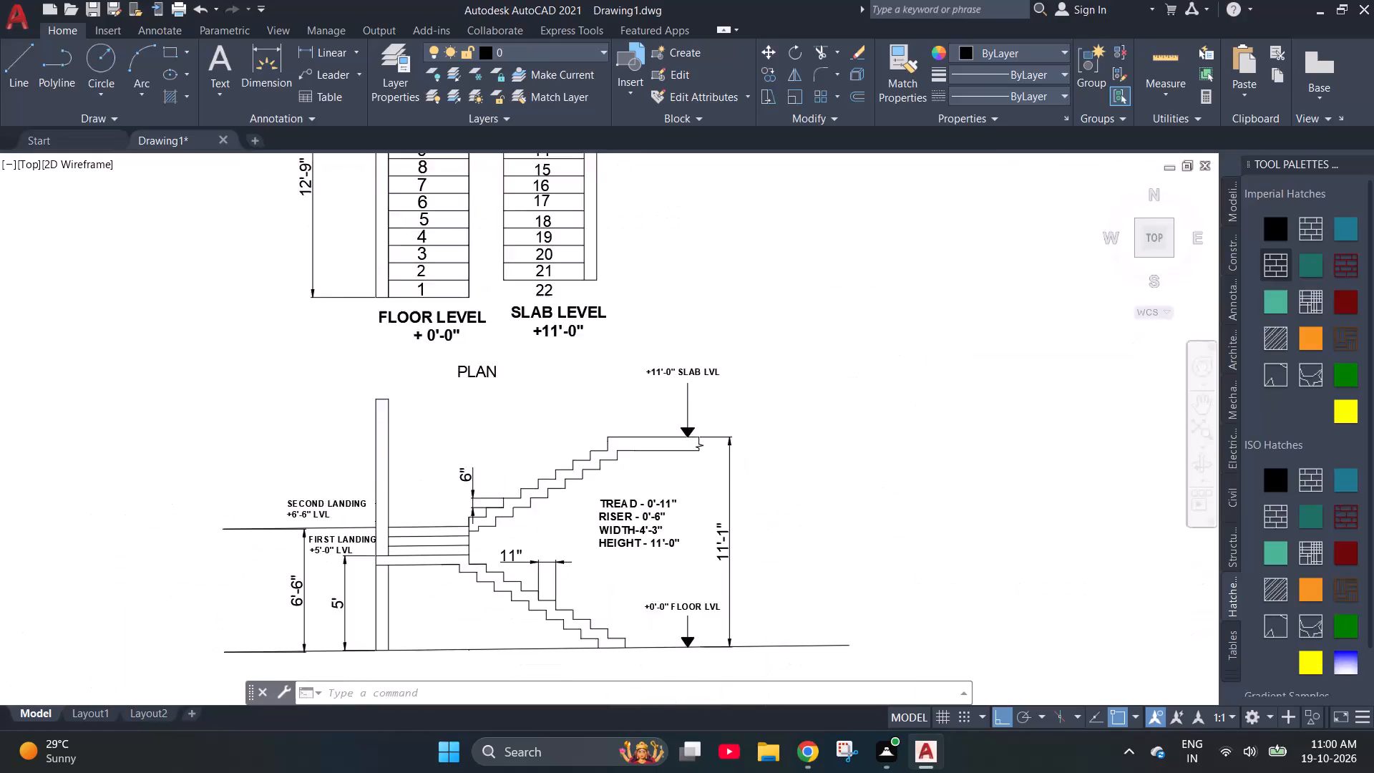
Copy the step number 1 from the plan and paste it above the lowest tread of the section's lower flight.
scroll(429, 316, "up", 5)
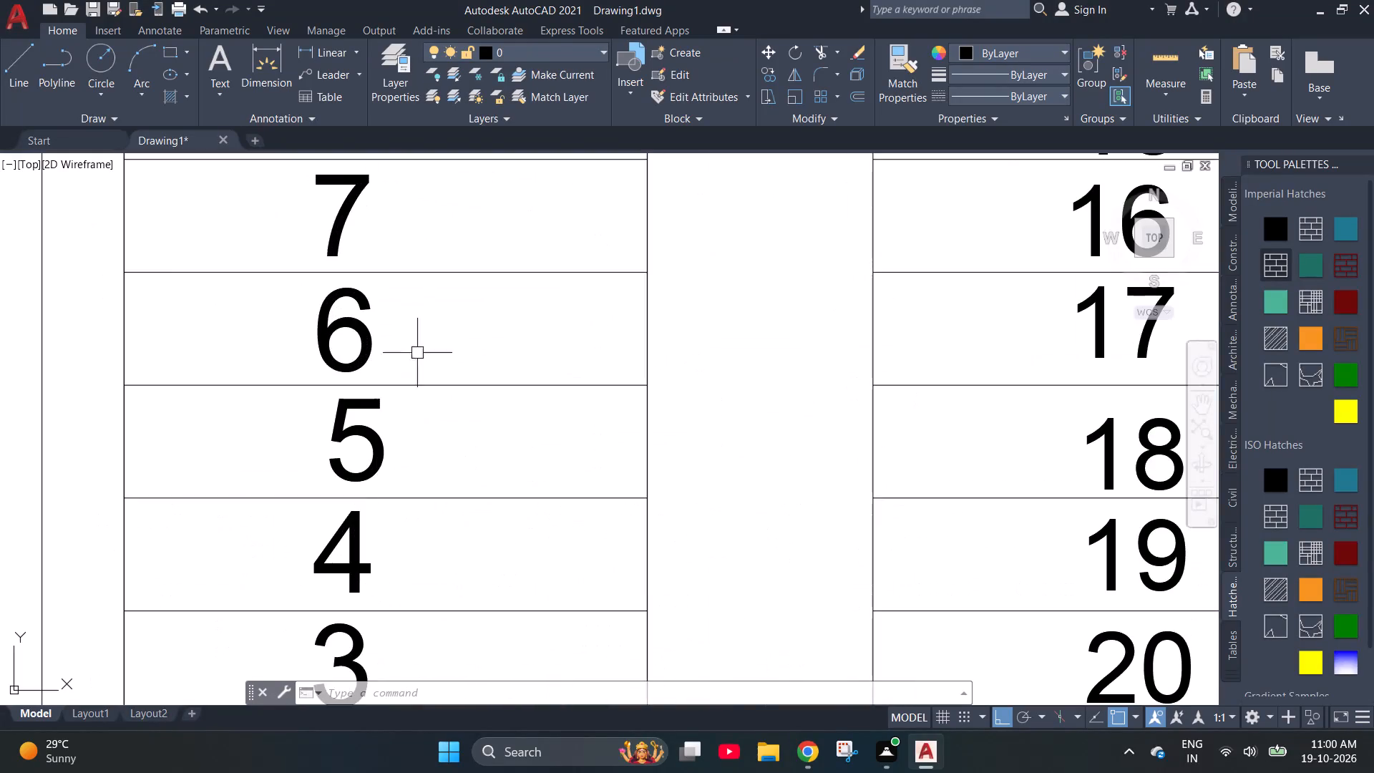
scroll(387, 480, "down", 2)
left_click(373, 643)
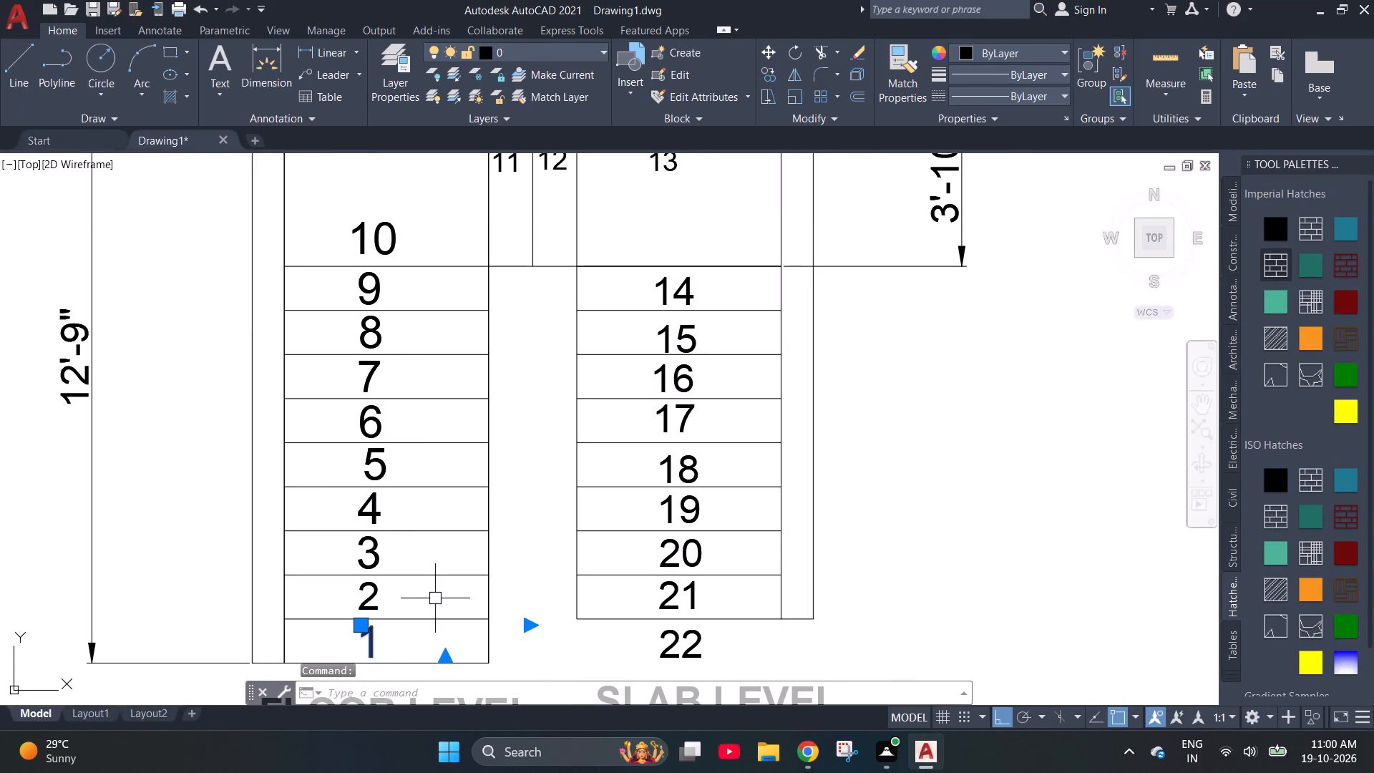
key("ctrl+c")
scroll(399, 473, "down", 4)
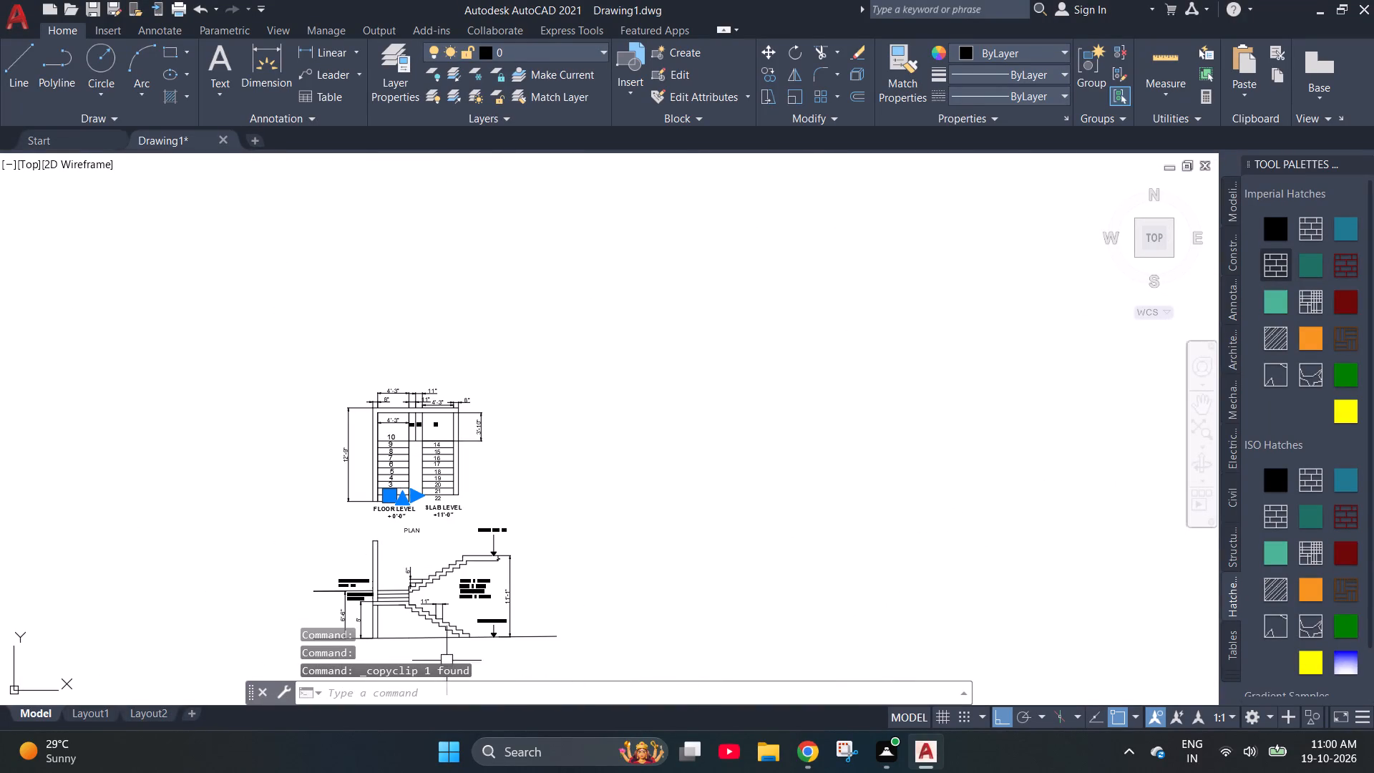
scroll(454, 659, "up", 4)
scroll(477, 512, "up", 1)
key("ctrl+v")
right_click(538, 628, "ctrl")
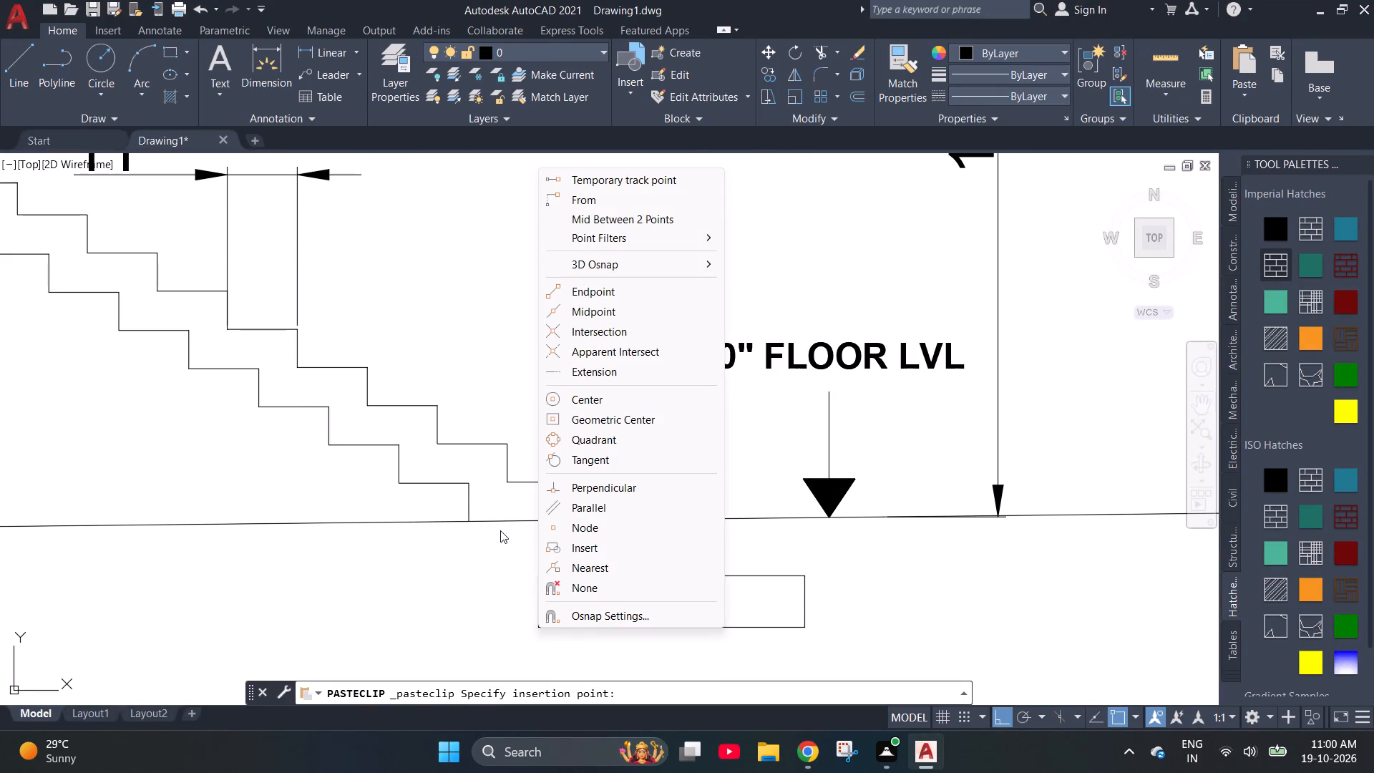
key("Escape")
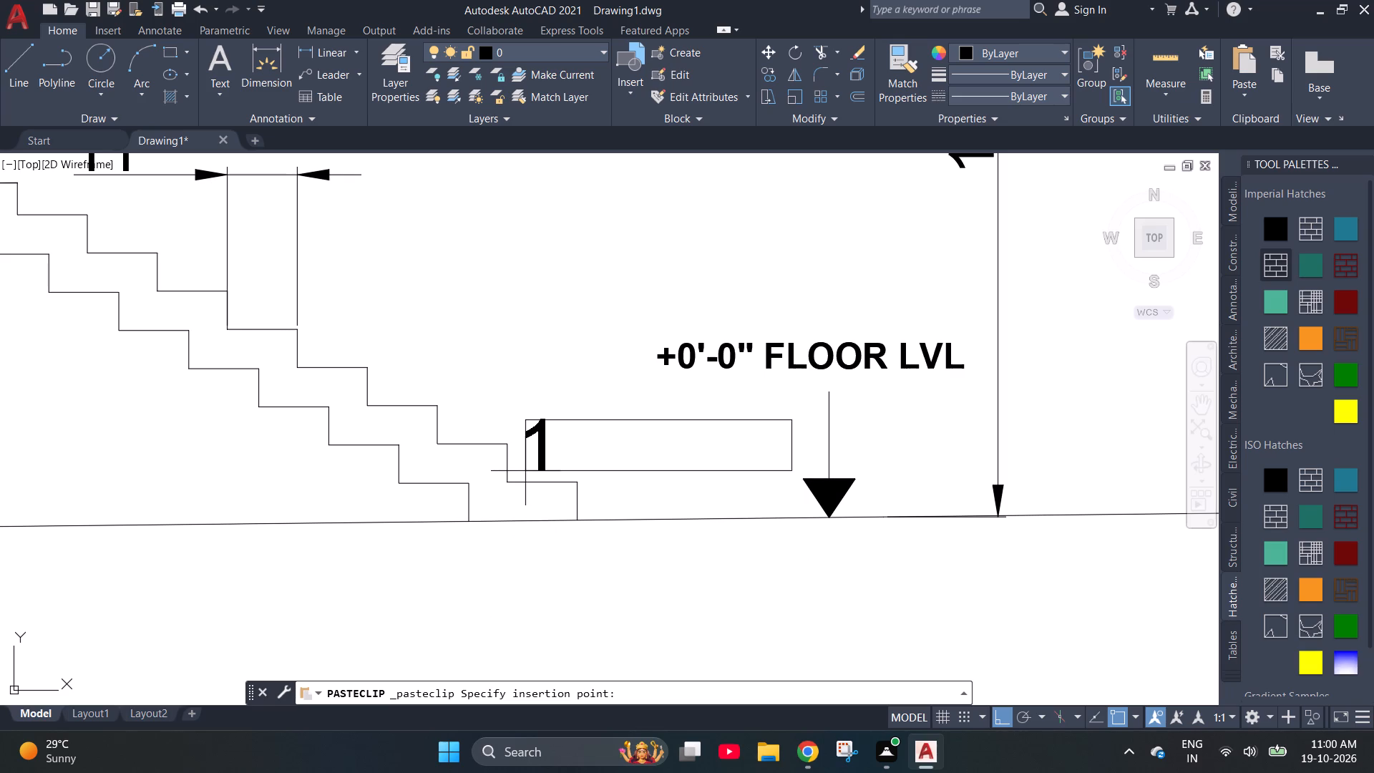
left_click(525, 471)
Copy the step number 2 from the plan and paste it above the second tread of the section's lower flight.
scroll(603, 563, "down", 3)
scroll(392, 167, "up", 4)
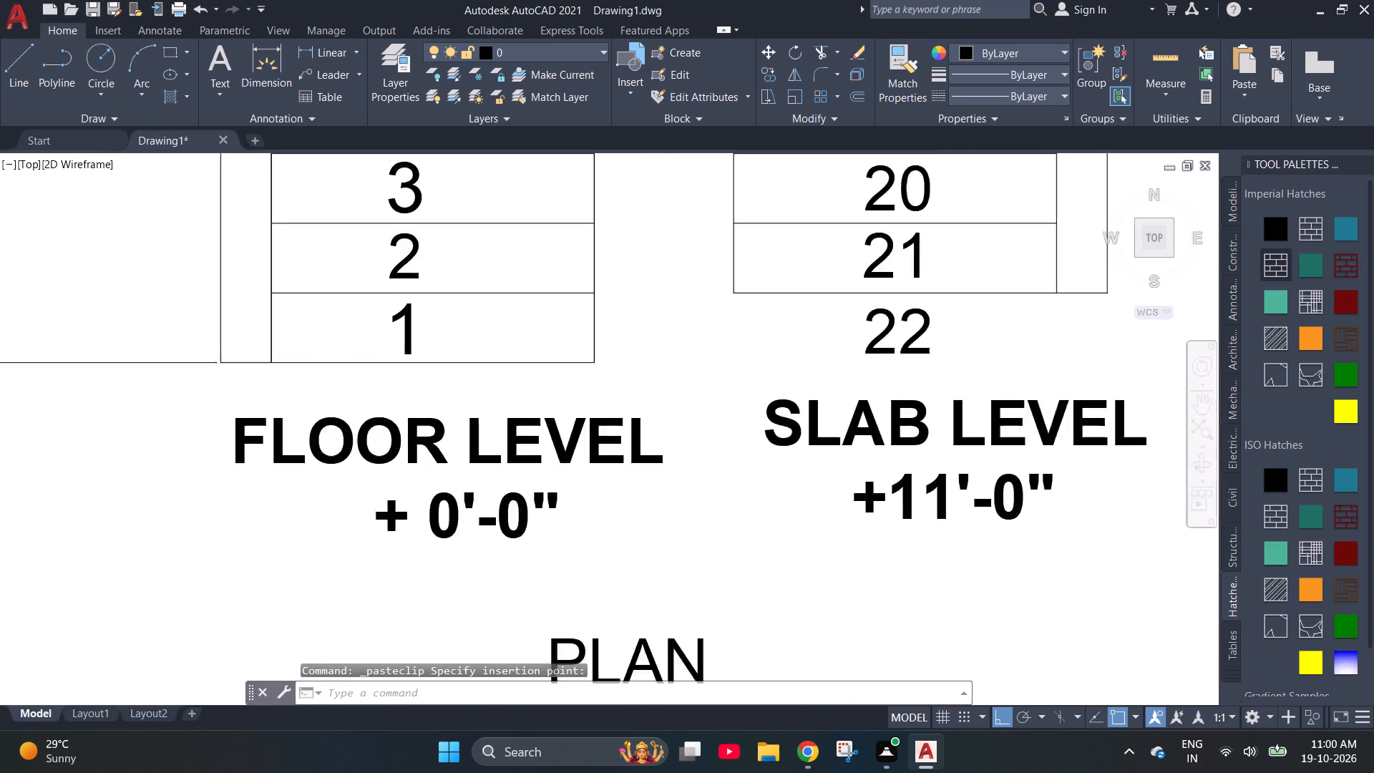
left_click(400, 303)
left_click(412, 276)
left_click(371, 286)
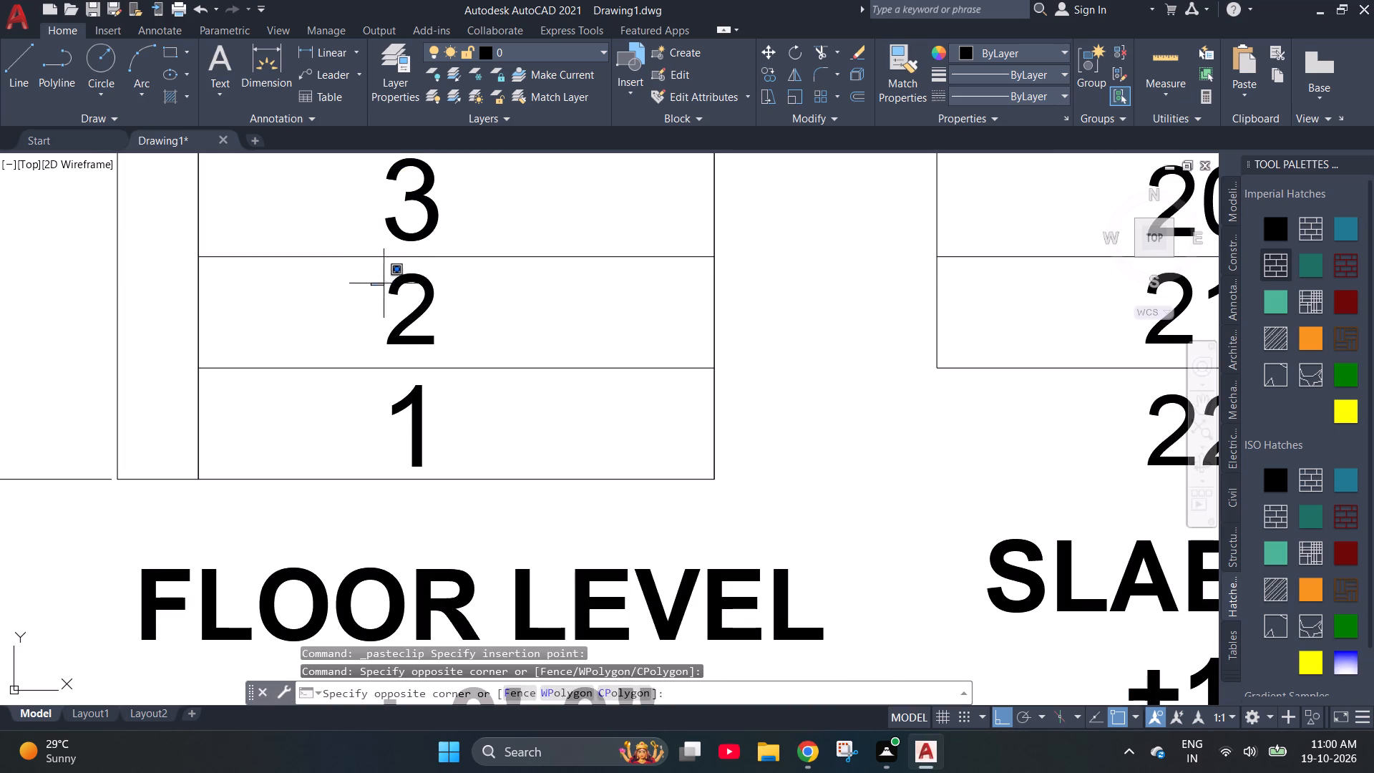
left_click(399, 280)
left_click(399, 280)
left_click(399, 285)
key("ctrl+c")
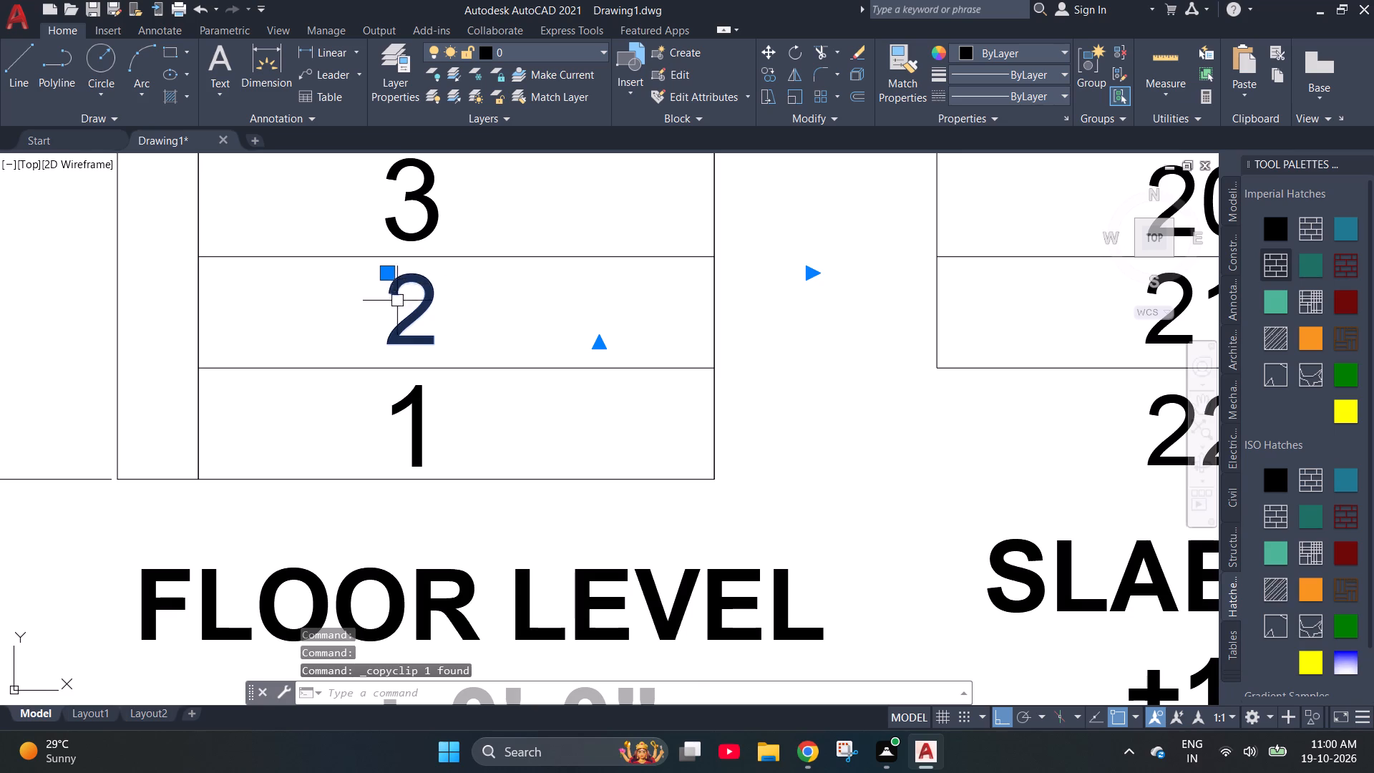
scroll(314, 331, "down", 4)
scroll(404, 419, "down", 2)
scroll(423, 565, "up", 3)
scroll(482, 418, "up", 3)
key("v")
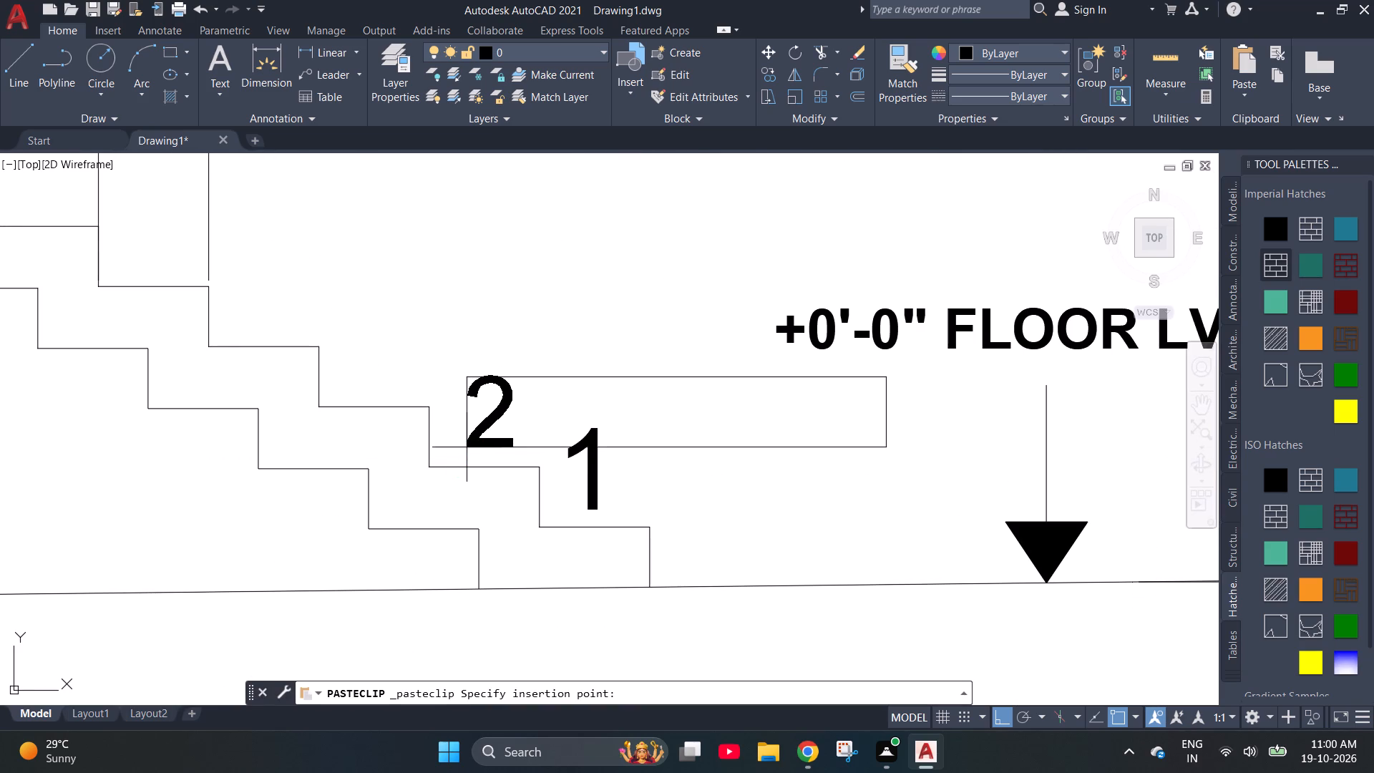
left_click(462, 452)
Copy the step number 3 from the plan and paste it above the third tread of the section's lower flight.
scroll(557, 506, "down", 4)
scroll(426, 336, "down", 1)
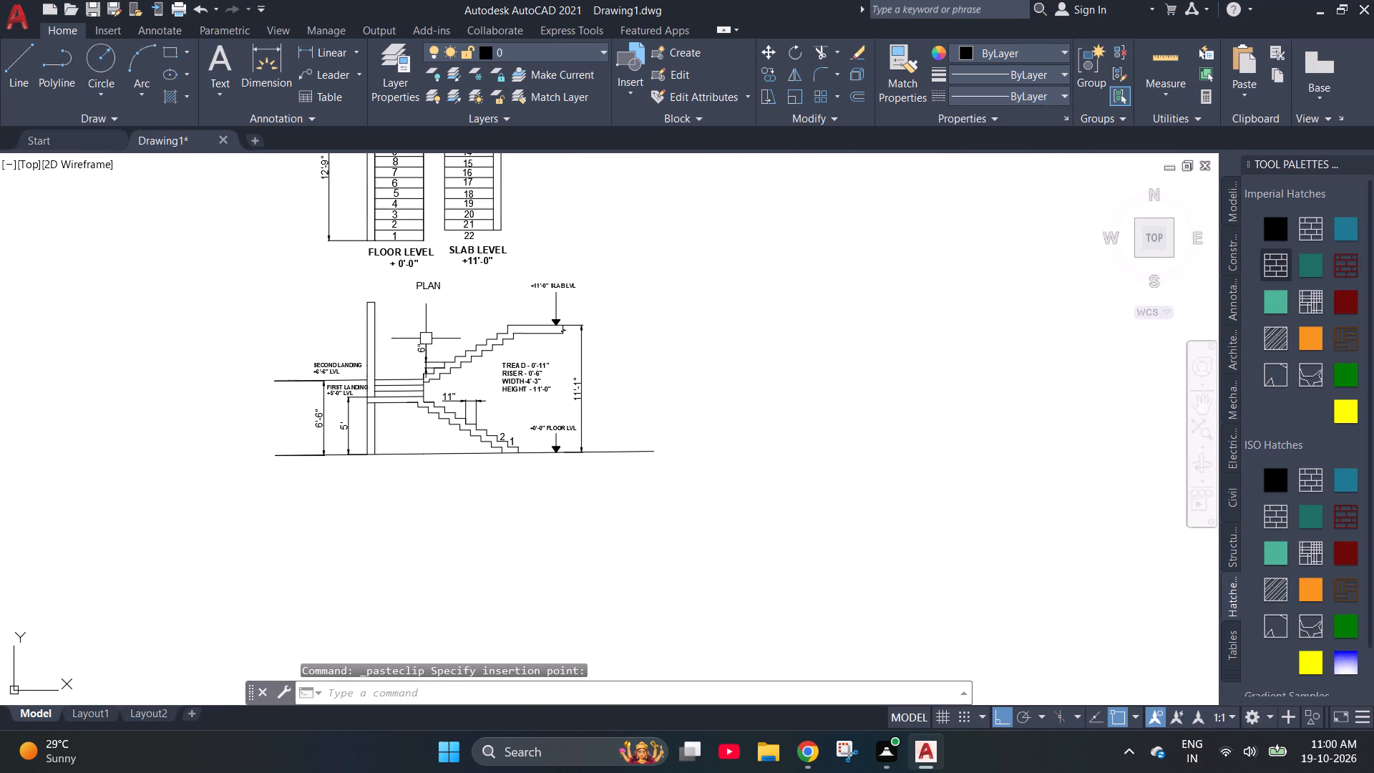
scroll(391, 202, "up", 4)
left_click(401, 256)
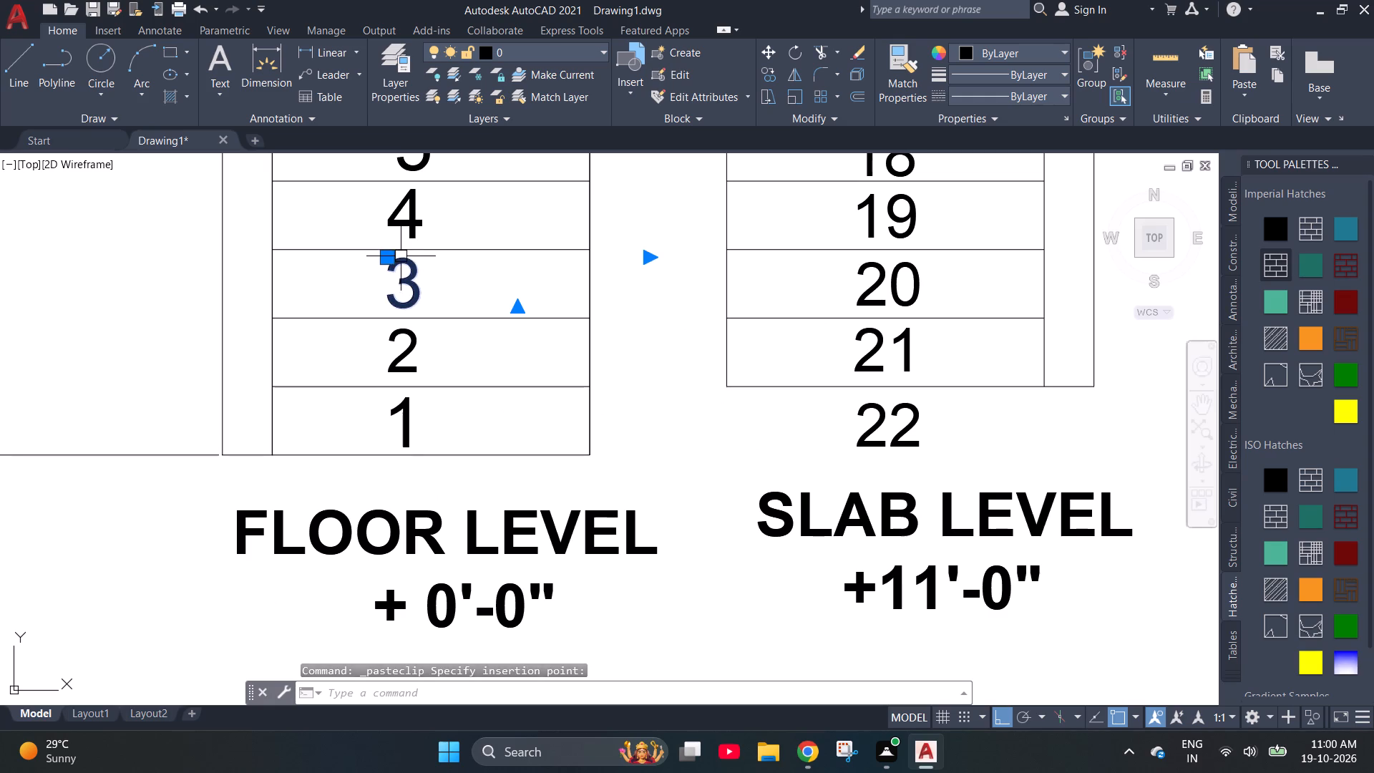
key("ctrl+c")
scroll(389, 271, "down", 4)
scroll(454, 525, "up", 2)
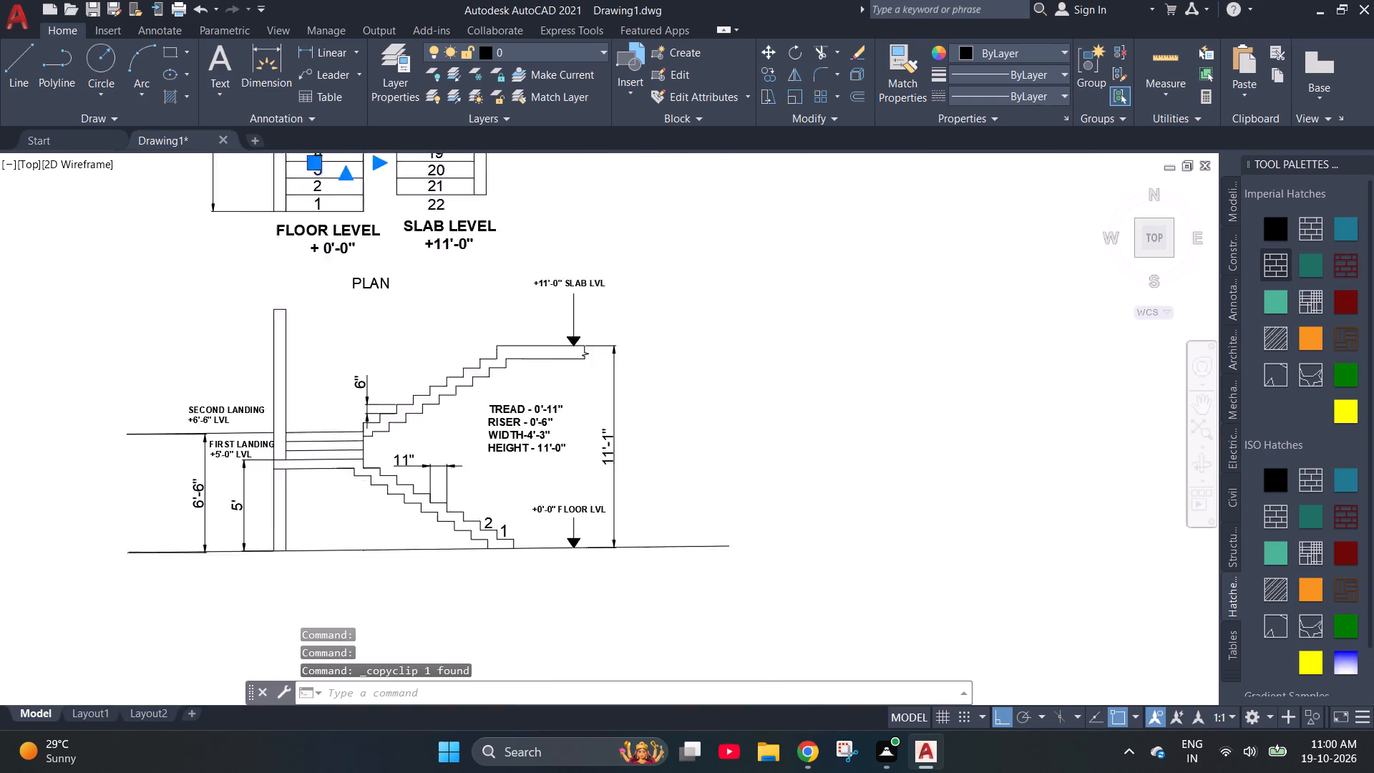
scroll(455, 521, "up", 4)
key("ctrl+v")
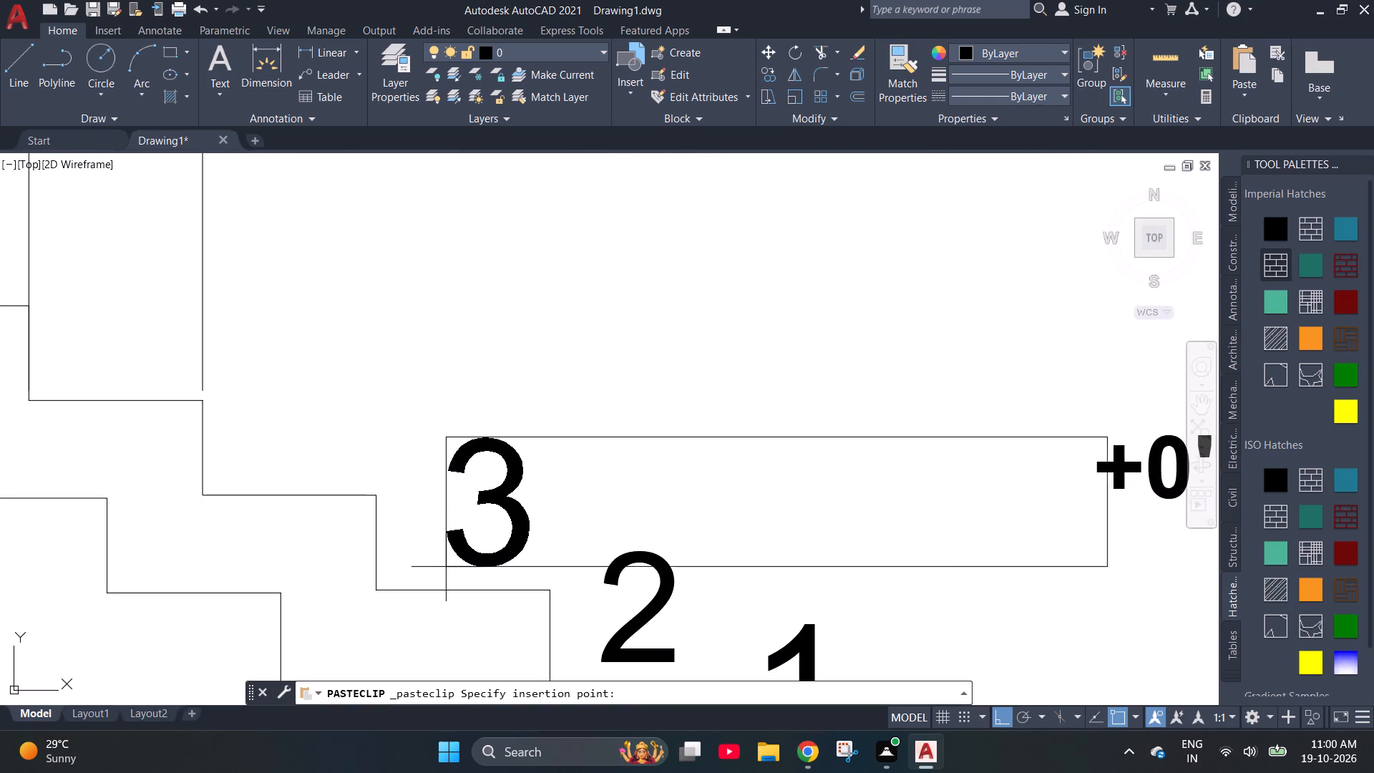
left_click(419, 574)
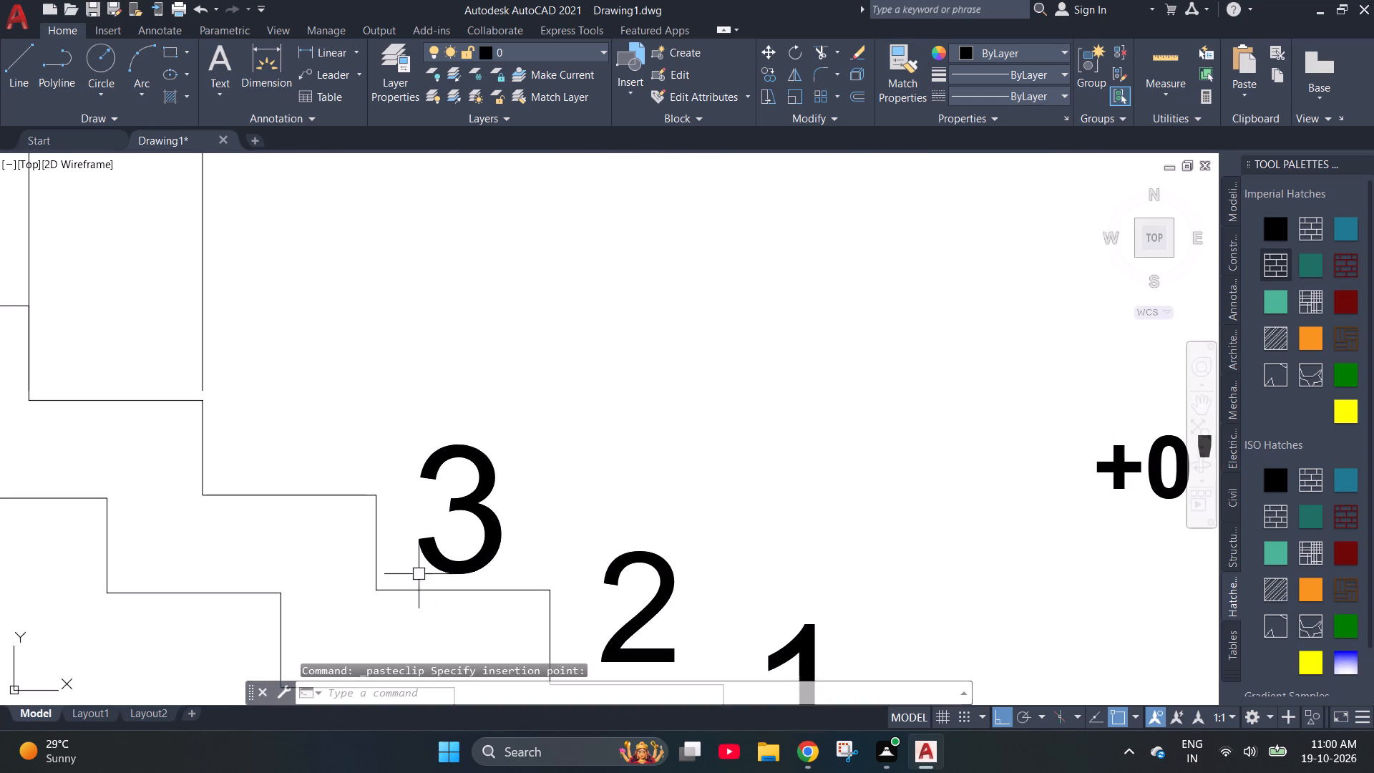
Copy the step number 4 from the plan and paste it above the fourth tread of the section's lower flight.
scroll(640, 551, "down", 6)
scroll(535, 311, "up", 4)
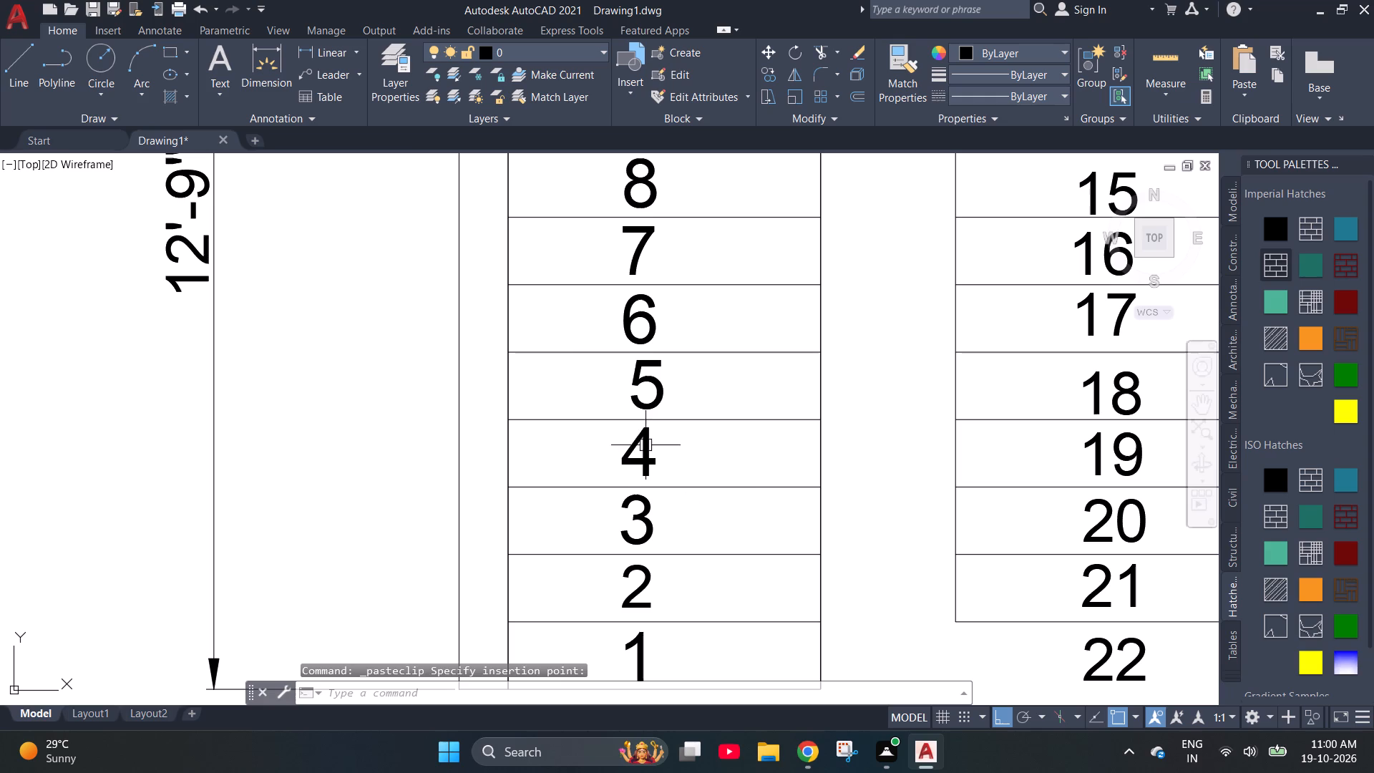
left_click(635, 439)
key("ctrl+c")
scroll(433, 439, "down", 4)
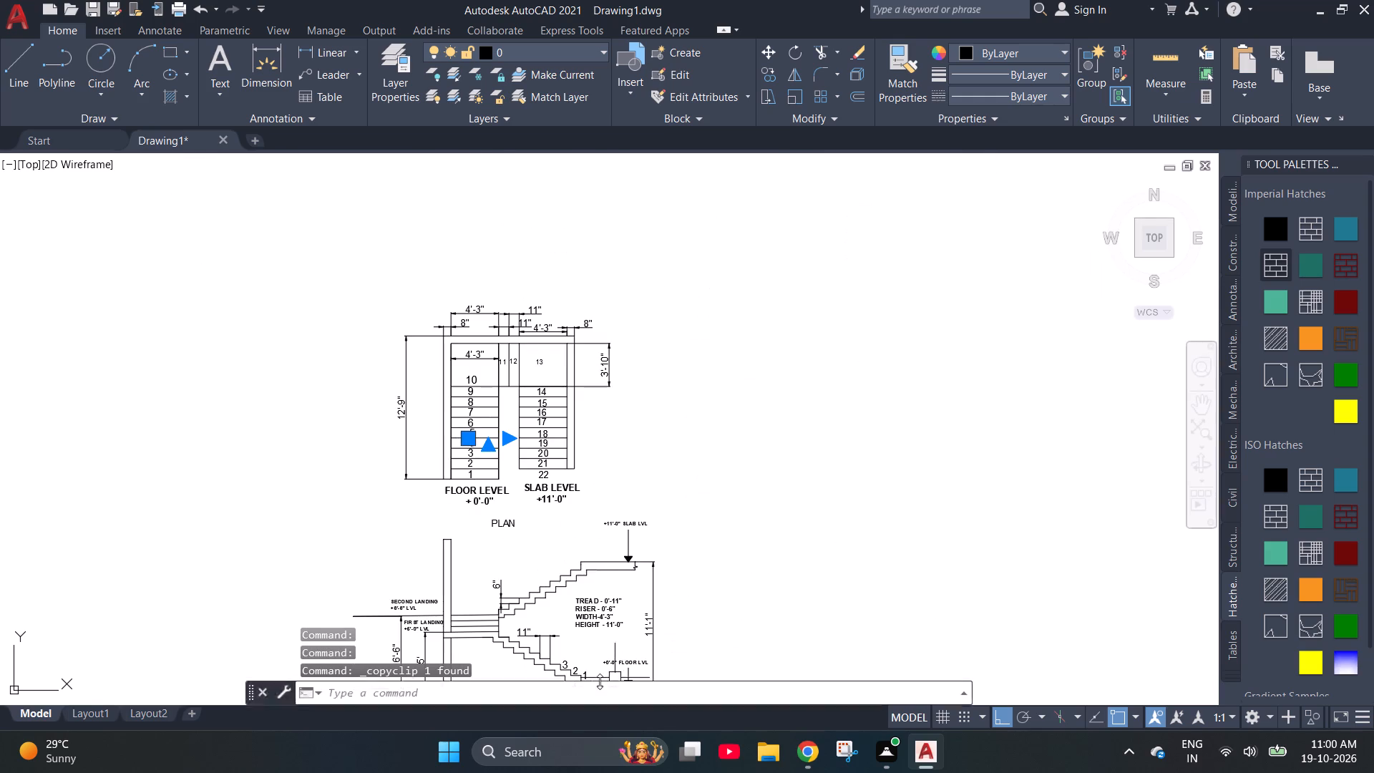
scroll(556, 661, "up", 6)
scroll(575, 473, "down", 2)
scroll(550, 565, "up", 3)
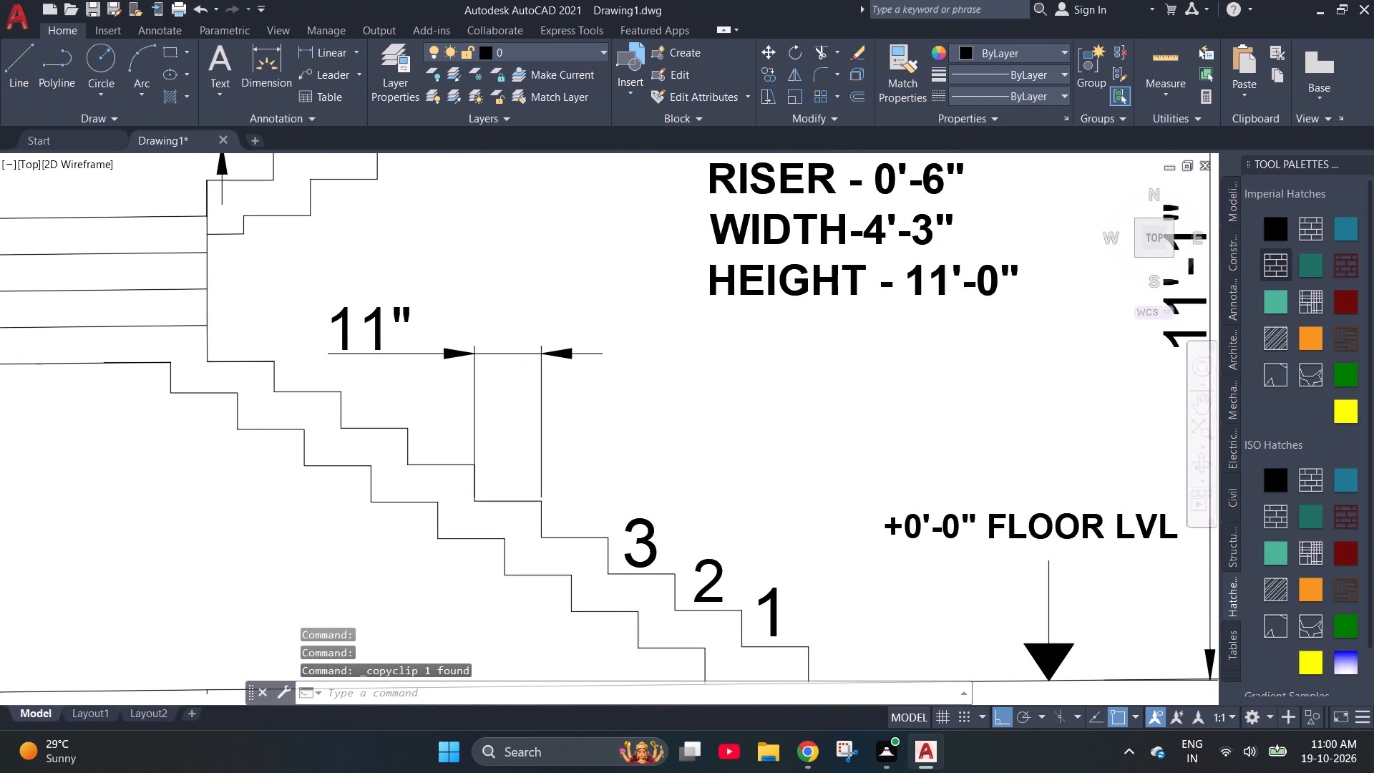
key("ctrl+v")
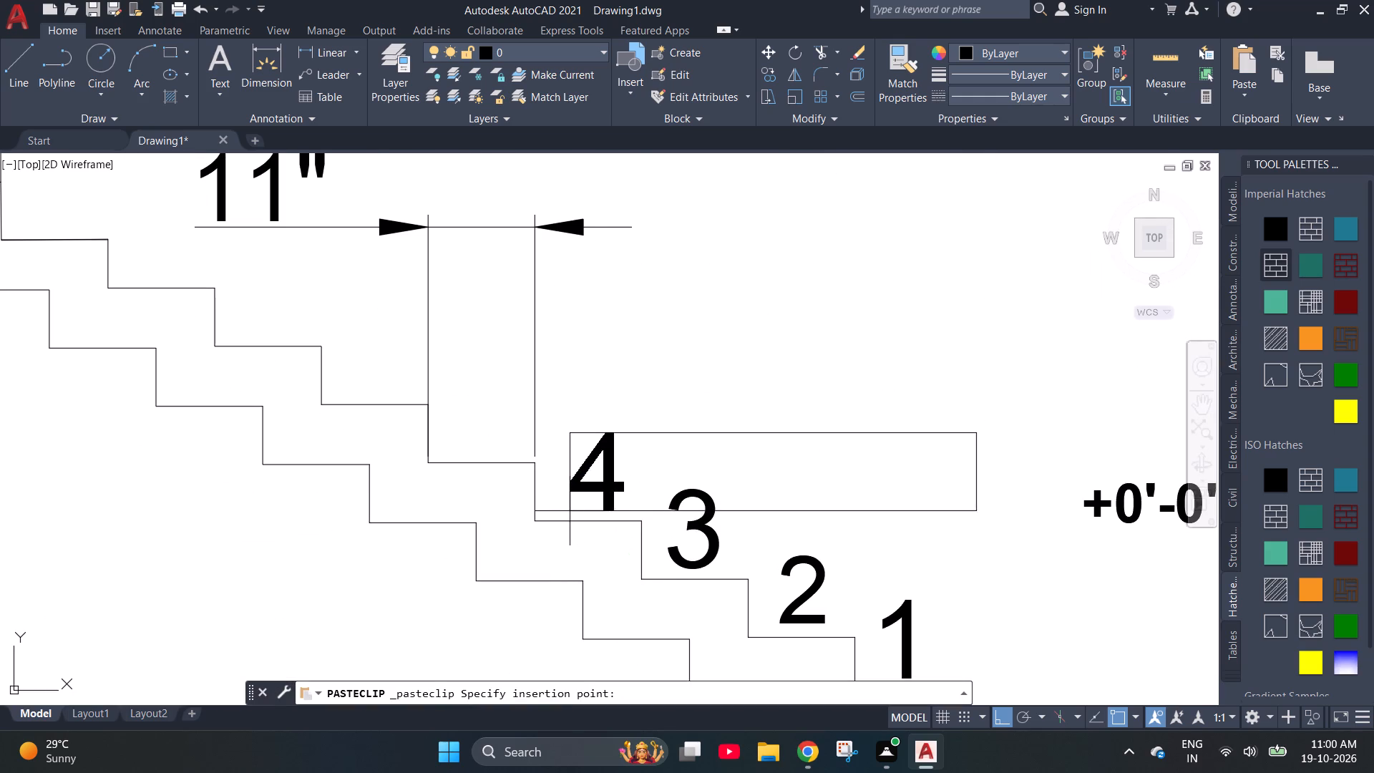
left_click(565, 512)
Copy the step number 5 from the plan and paste it above the fifth tread, beneath the 11" tread dimension.
scroll(671, 538, "down", 6)
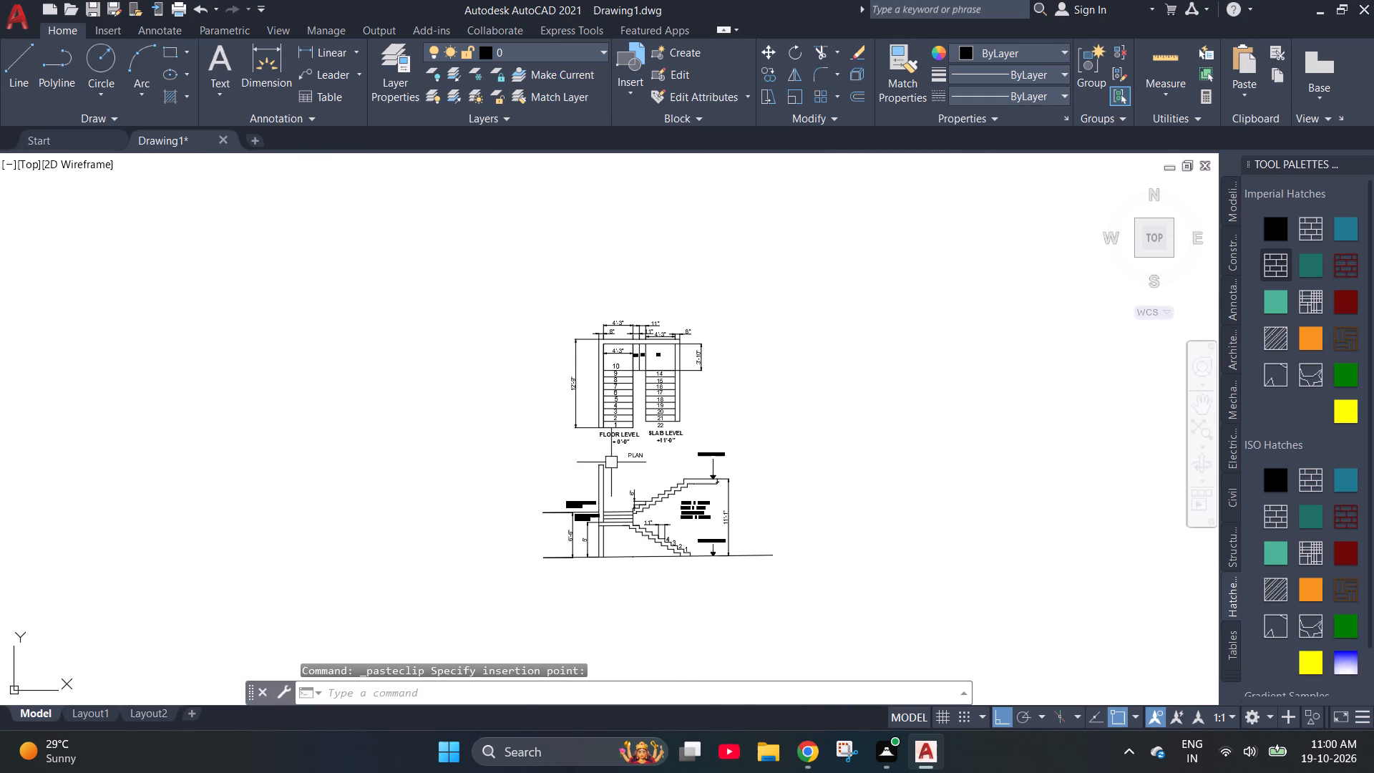
scroll(601, 415, "up", 3)
scroll(634, 338, "up", 2)
left_click(693, 374)
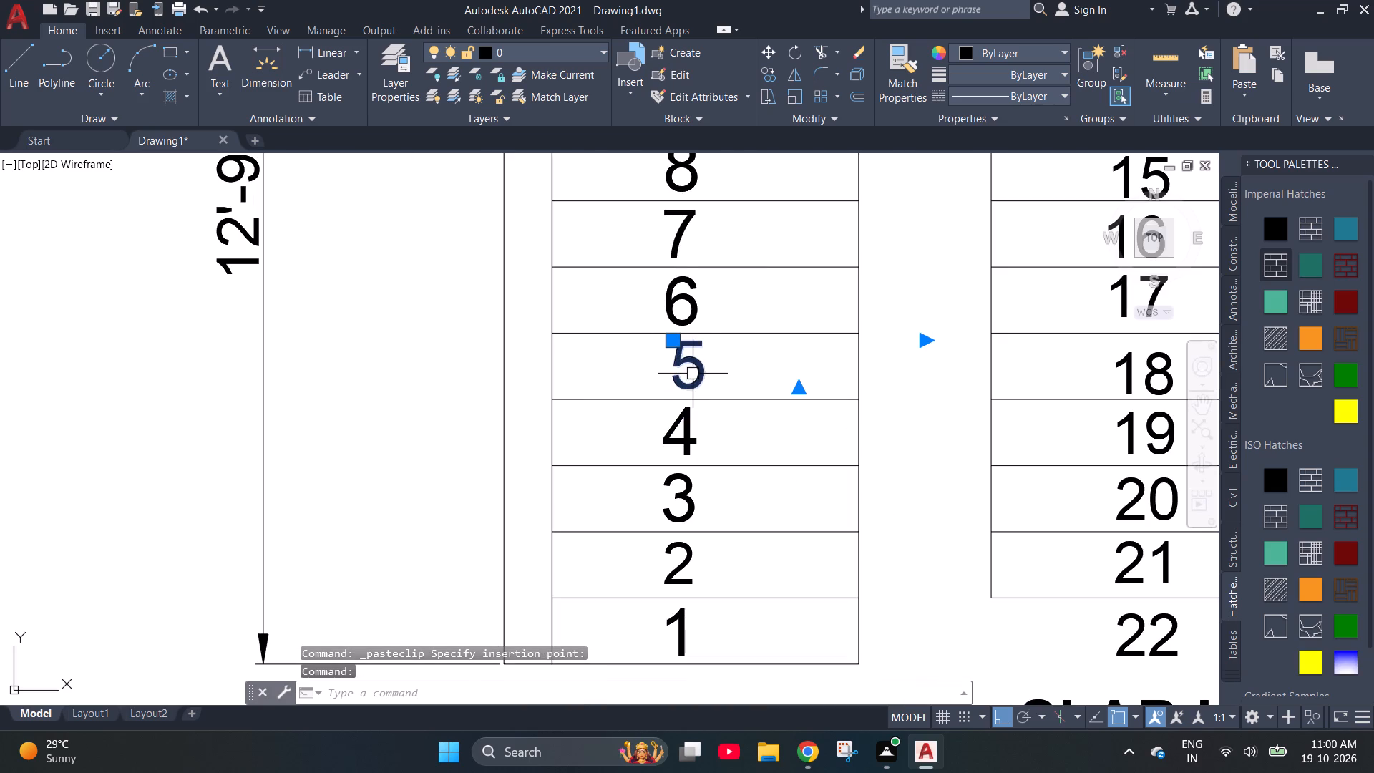
key("ctrl+c")
scroll(502, 414, "down", 5)
scroll(593, 544, "up", 4)
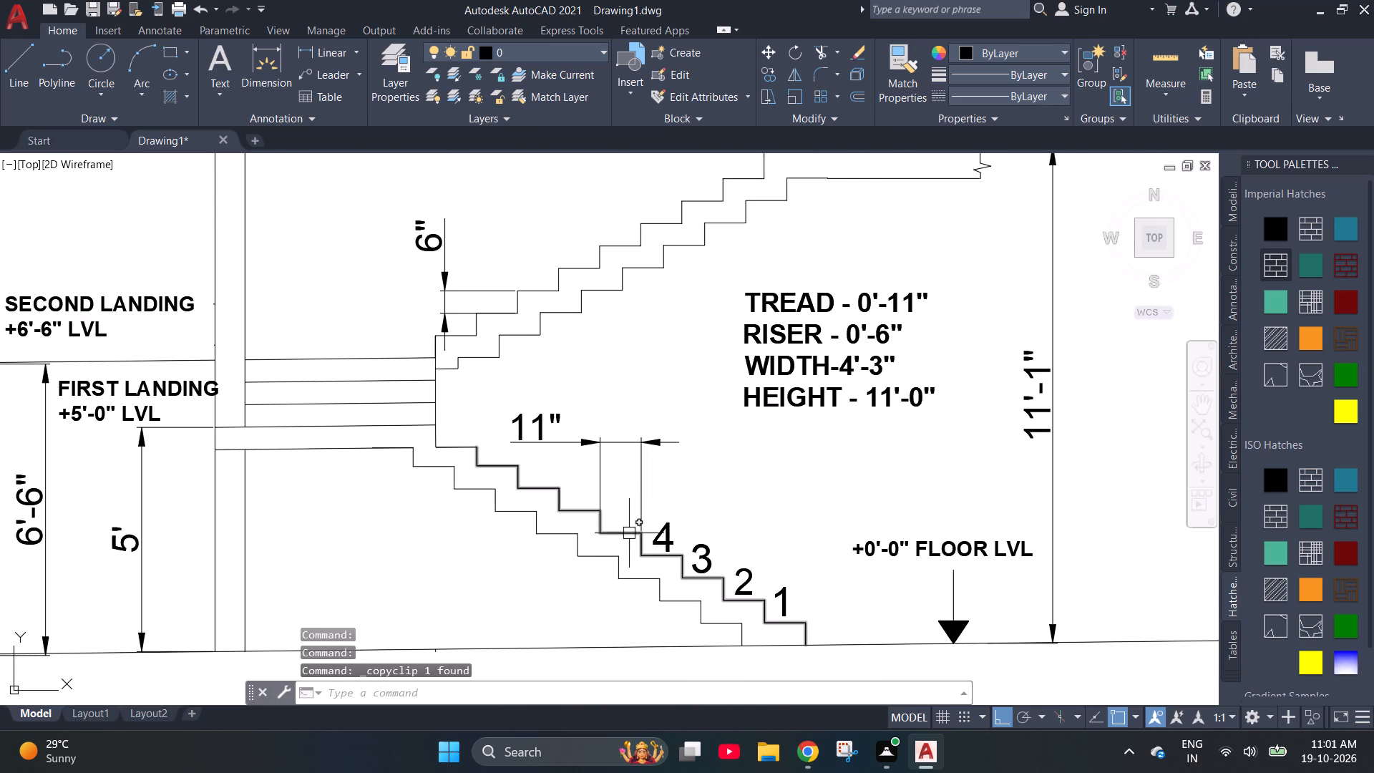
scroll(630, 524, "up", 2)
key("ctrl+v")
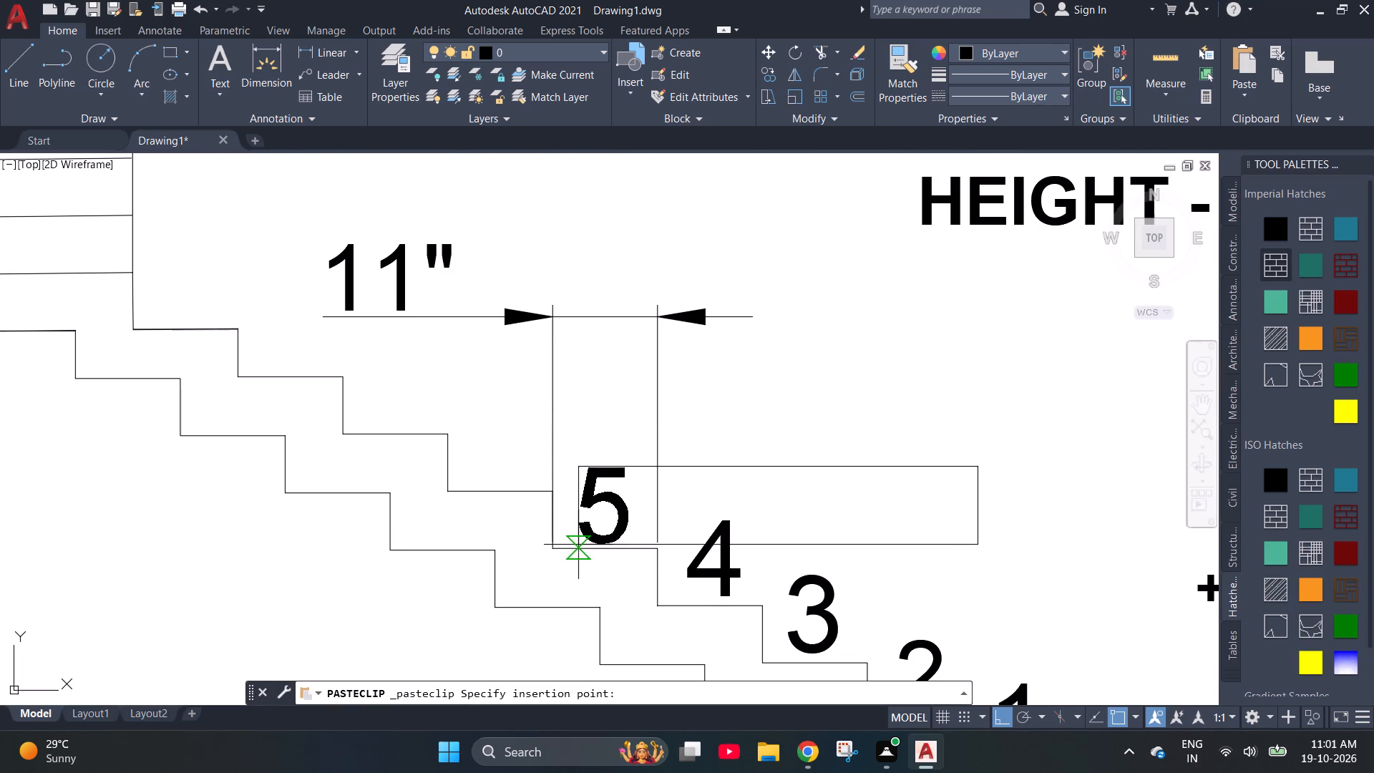
left_click(580, 540)
Copy the step number 6 from the plan and paste it above the sixth tread of the section's lower flight.
scroll(639, 521, "down", 5)
scroll(559, 269, "up", 3)
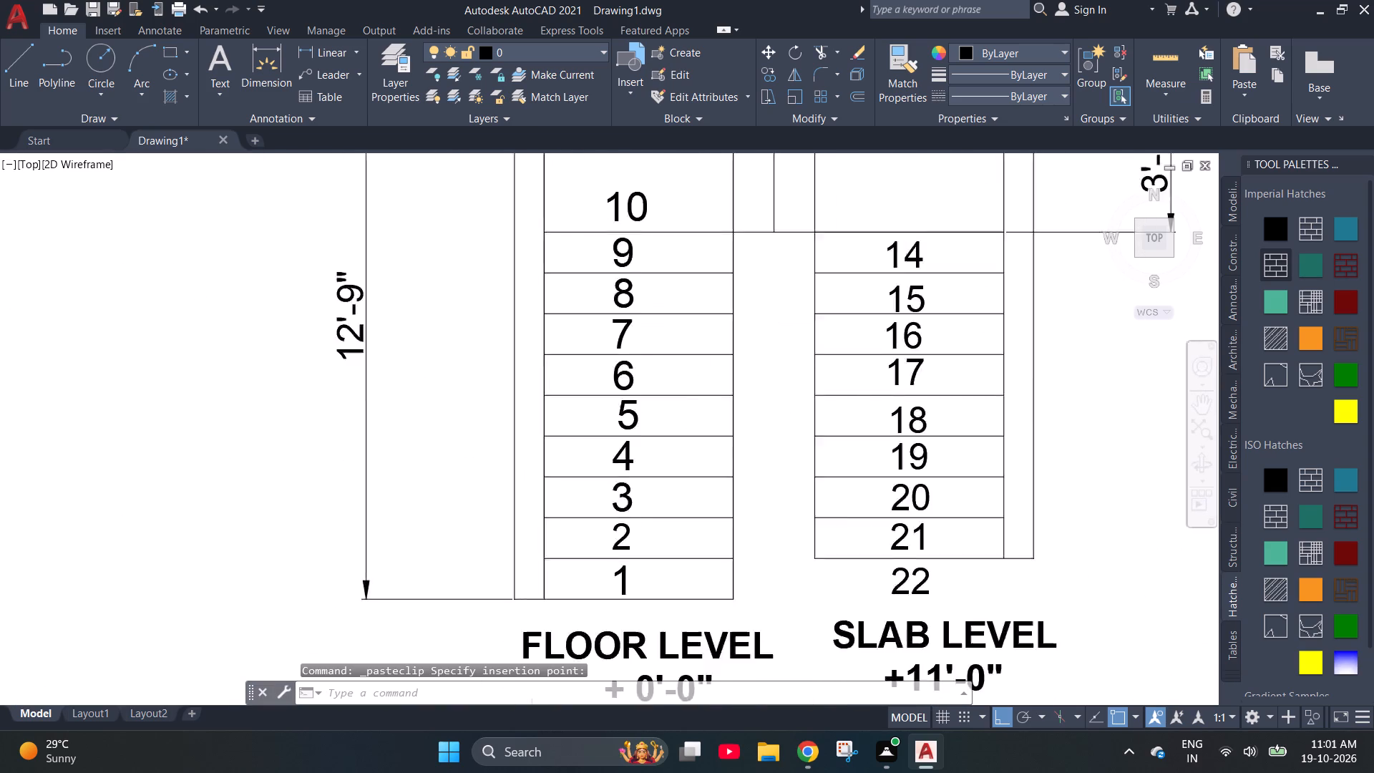
scroll(559, 269, "up", 1)
left_click(666, 445)
key("ctrl+c")
scroll(659, 439, "down", 3)
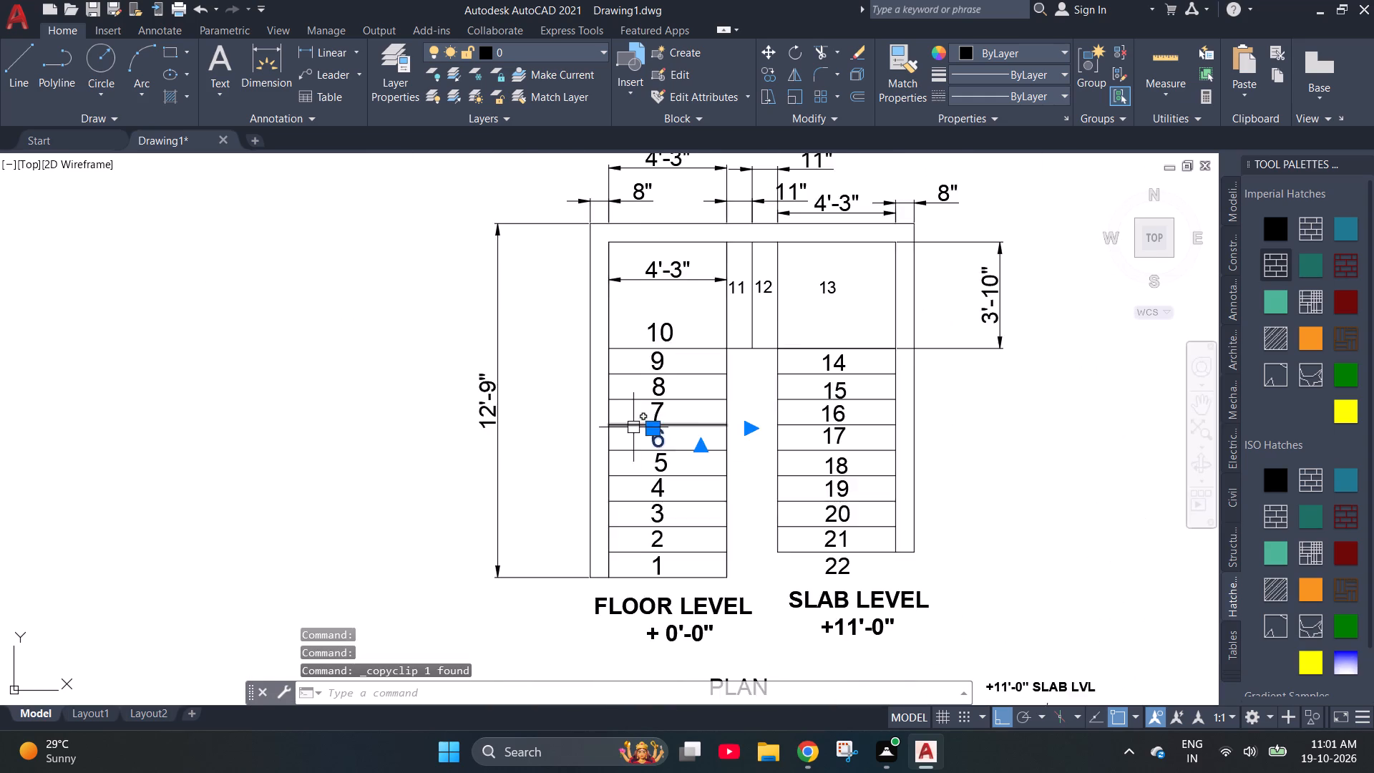
scroll(633, 427, "down", 1)
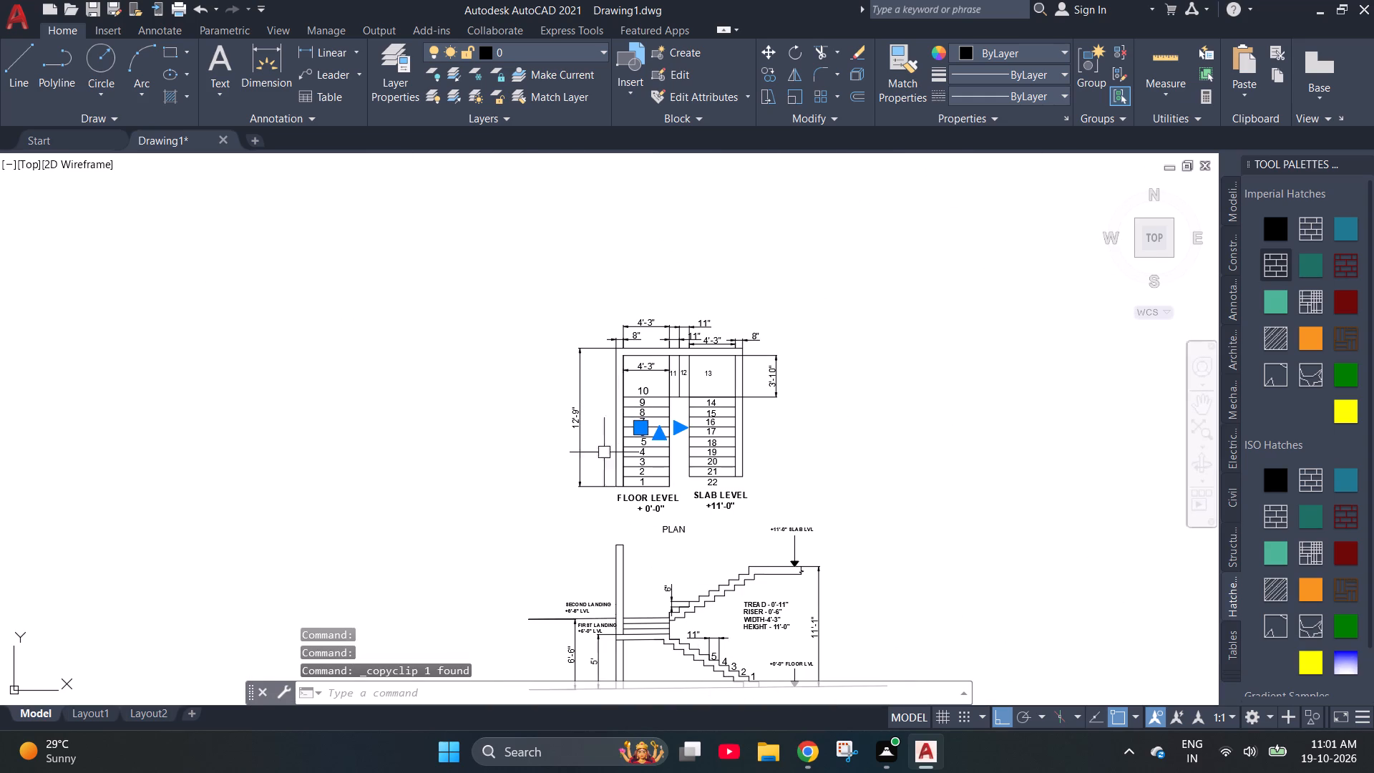
scroll(721, 682, "up", 8)
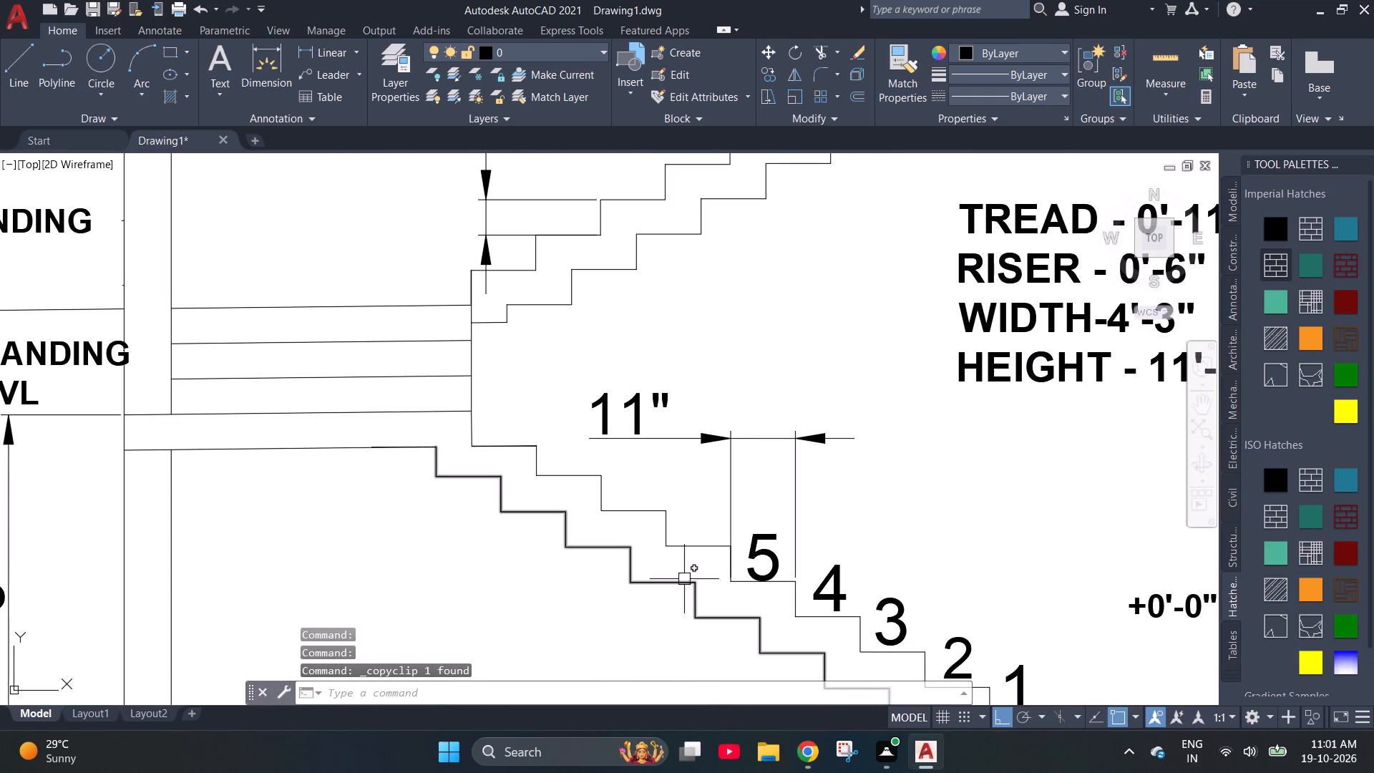
scroll(684, 579, "up", 1)
key("ctrl+v")
right_click_drag(684, 570, 679, 540, "ctrl")
key("Escape")
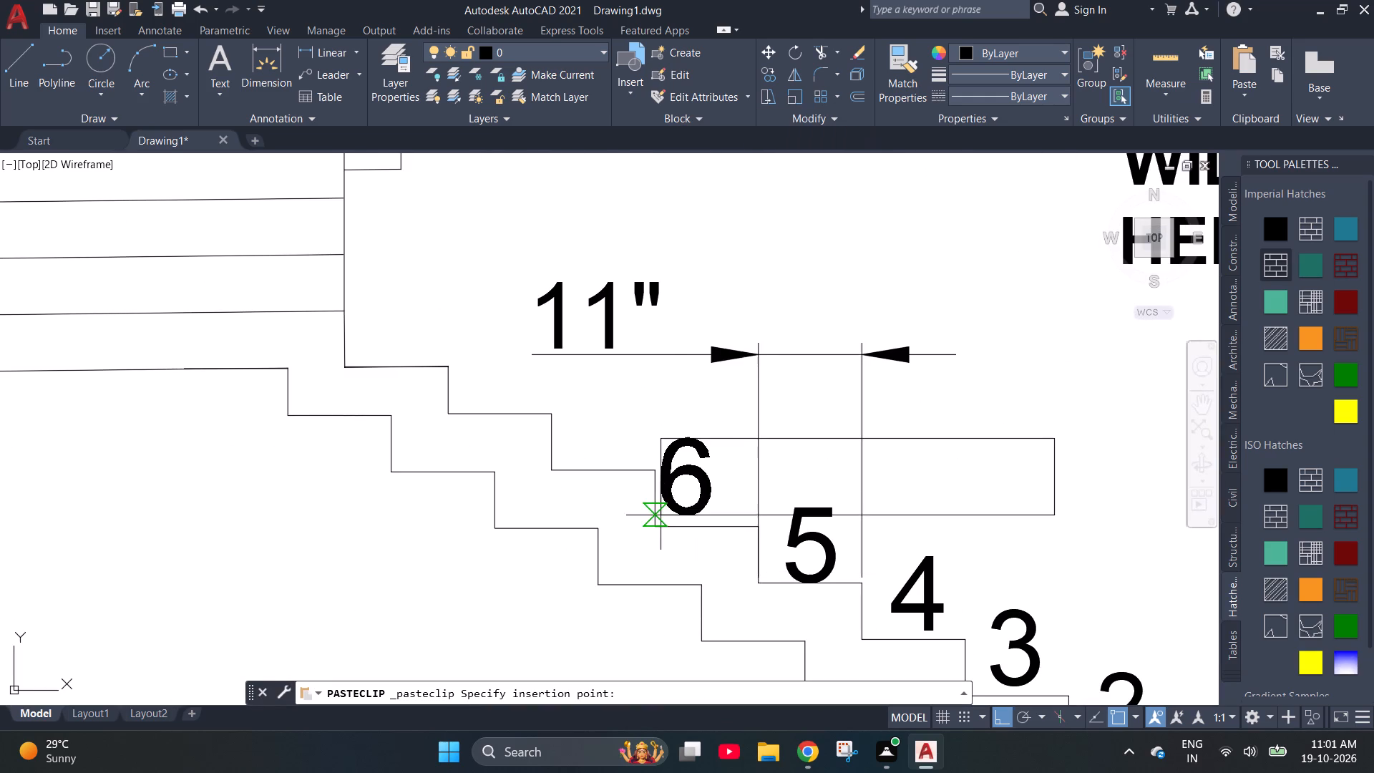
left_click(681, 519)
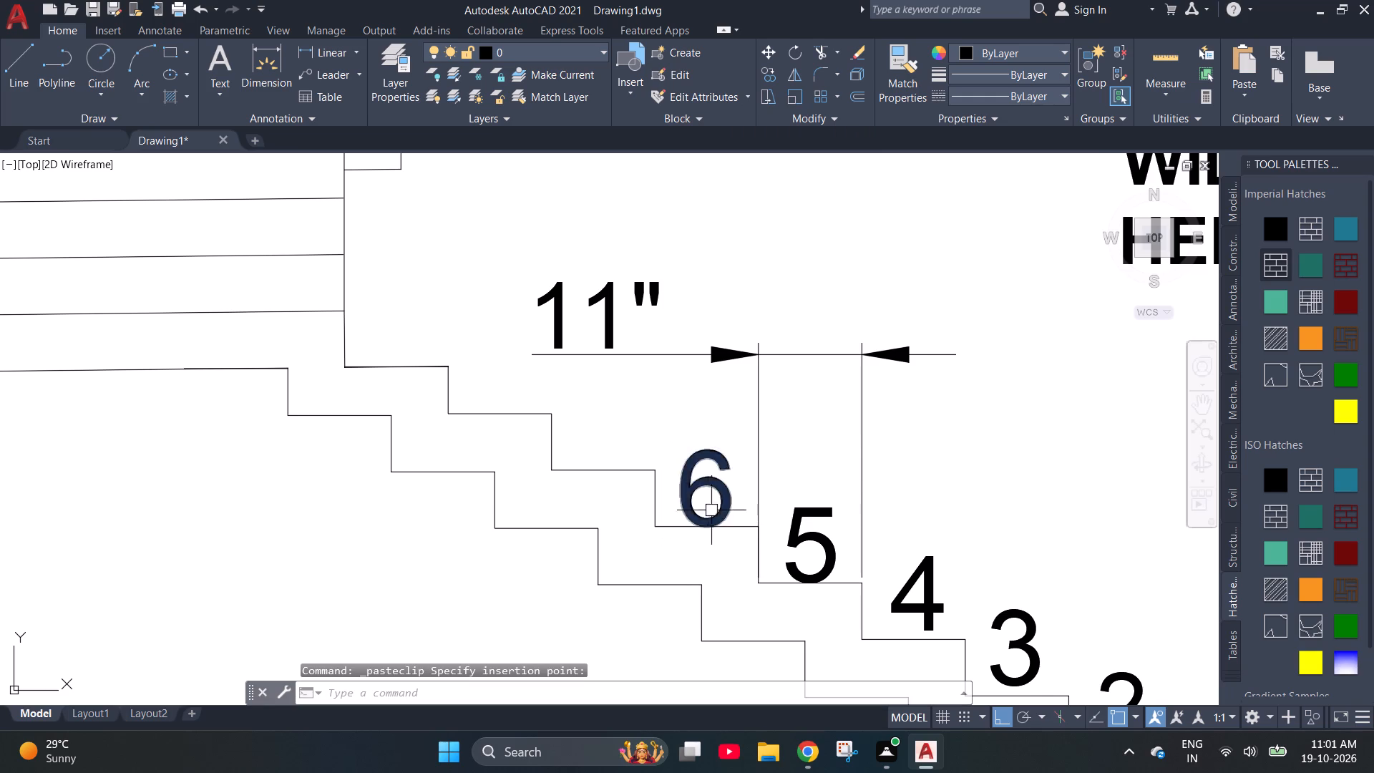
Copy the step number 7 from the plan and paste it above the seventh tread of the section's lower flight.
scroll(736, 515, "down", 4)
scroll(686, 349, "down", 1)
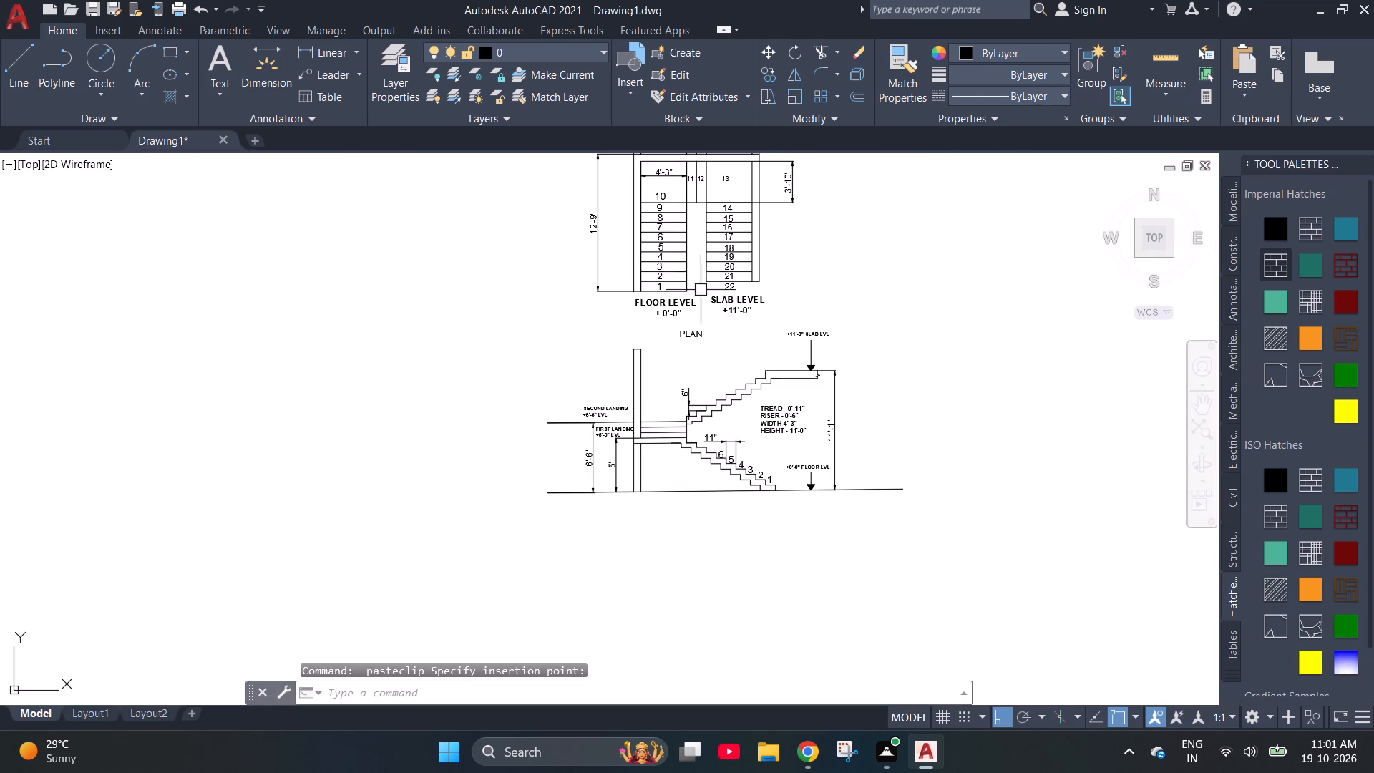
scroll(680, 200, "up", 3)
left_click(592, 268)
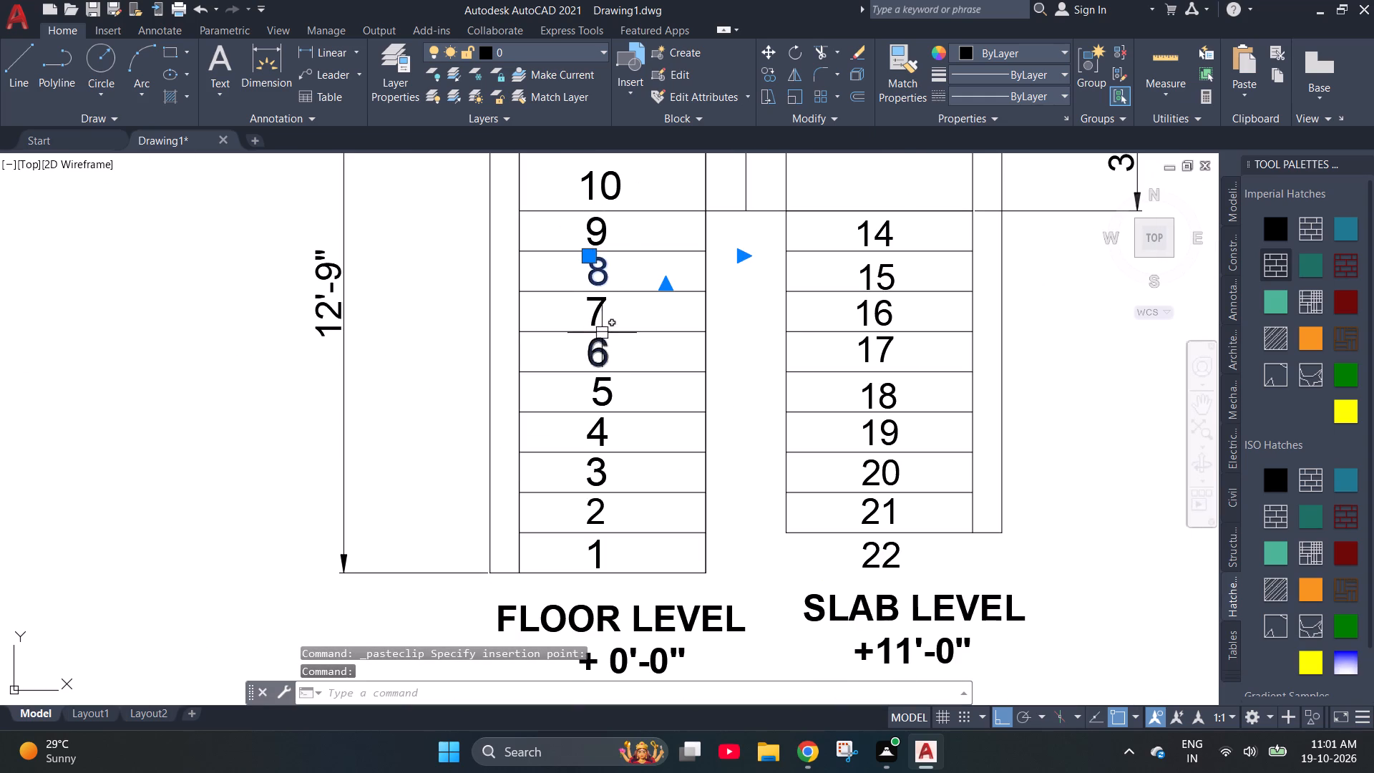
left_click(598, 316)
key("Escape")
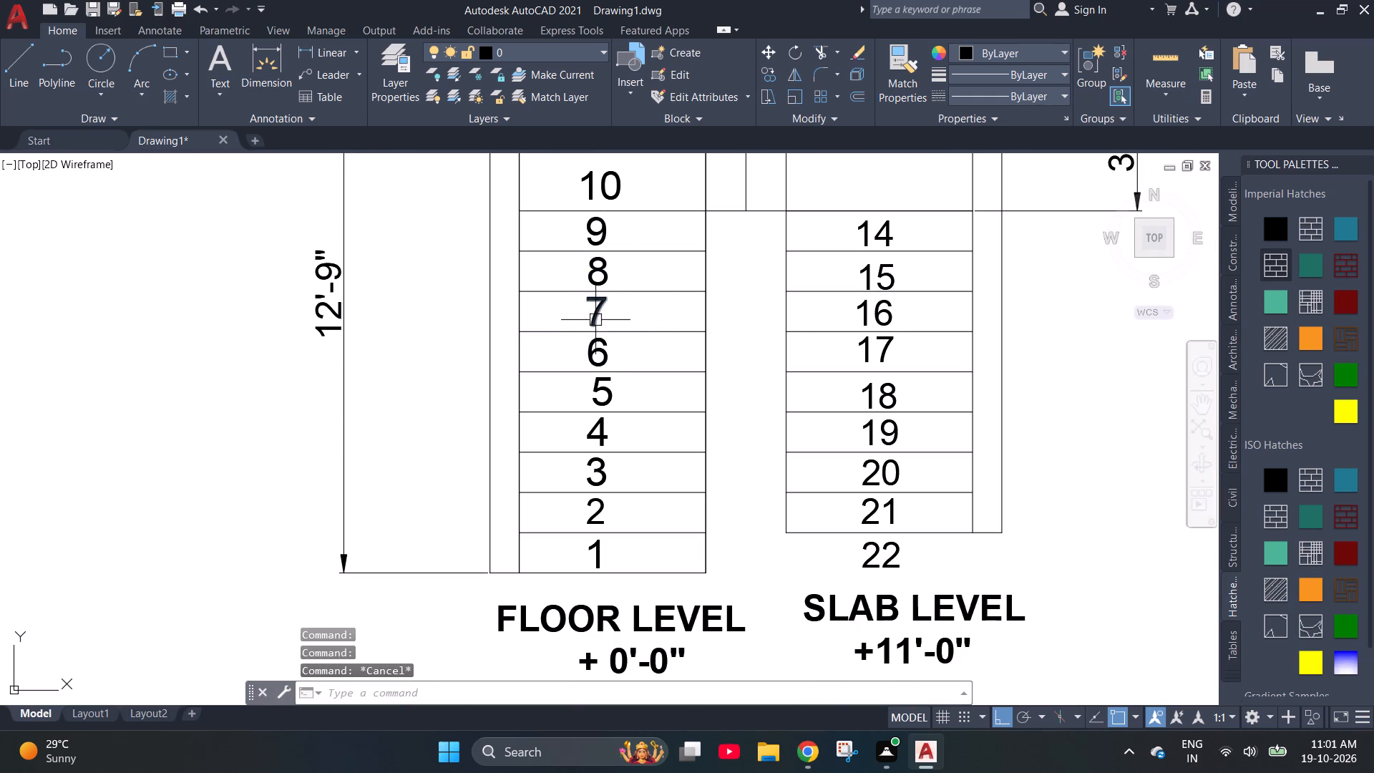
left_click(597, 320)
key("ctrl+c")
scroll(360, 369, "down", 1)
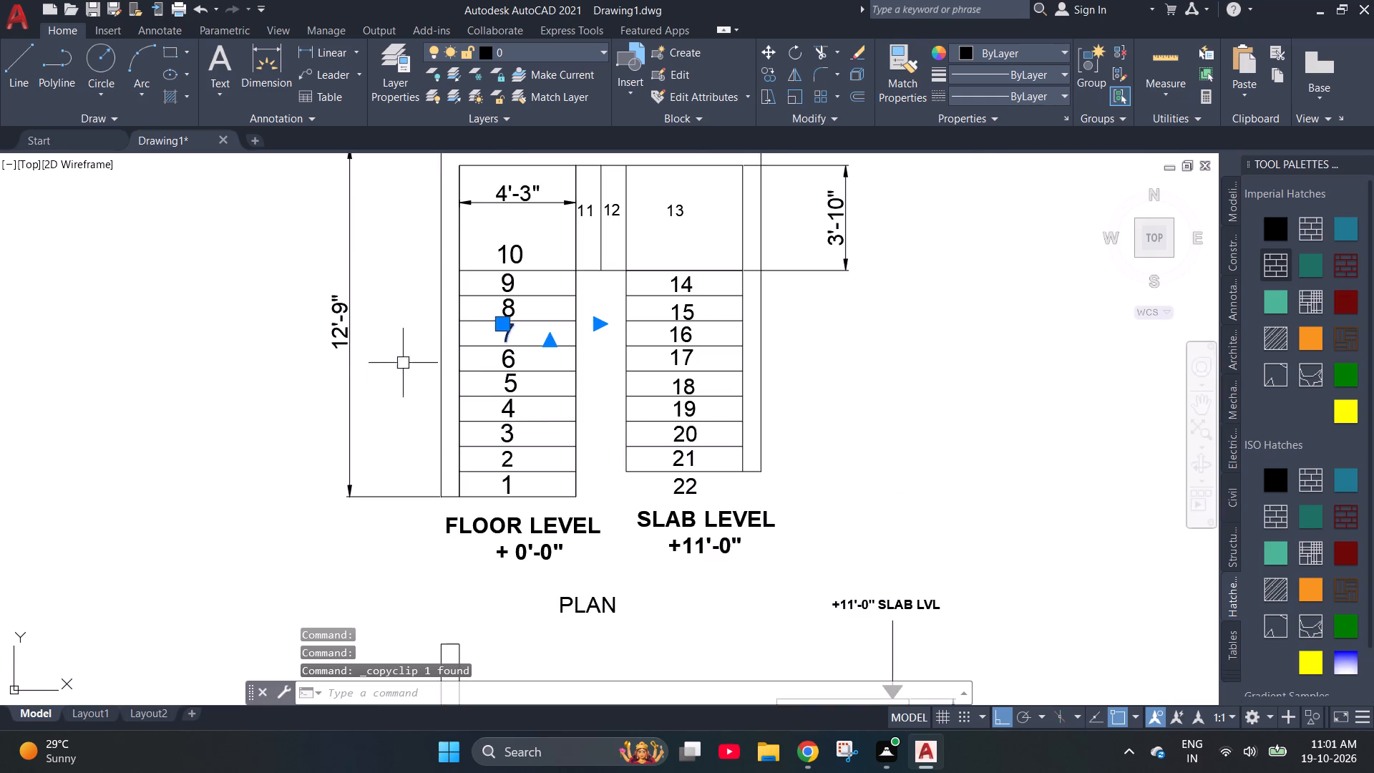
scroll(491, 427, "down", 2)
scroll(573, 658, "up", 4)
scroll(404, 419, "up", 1)
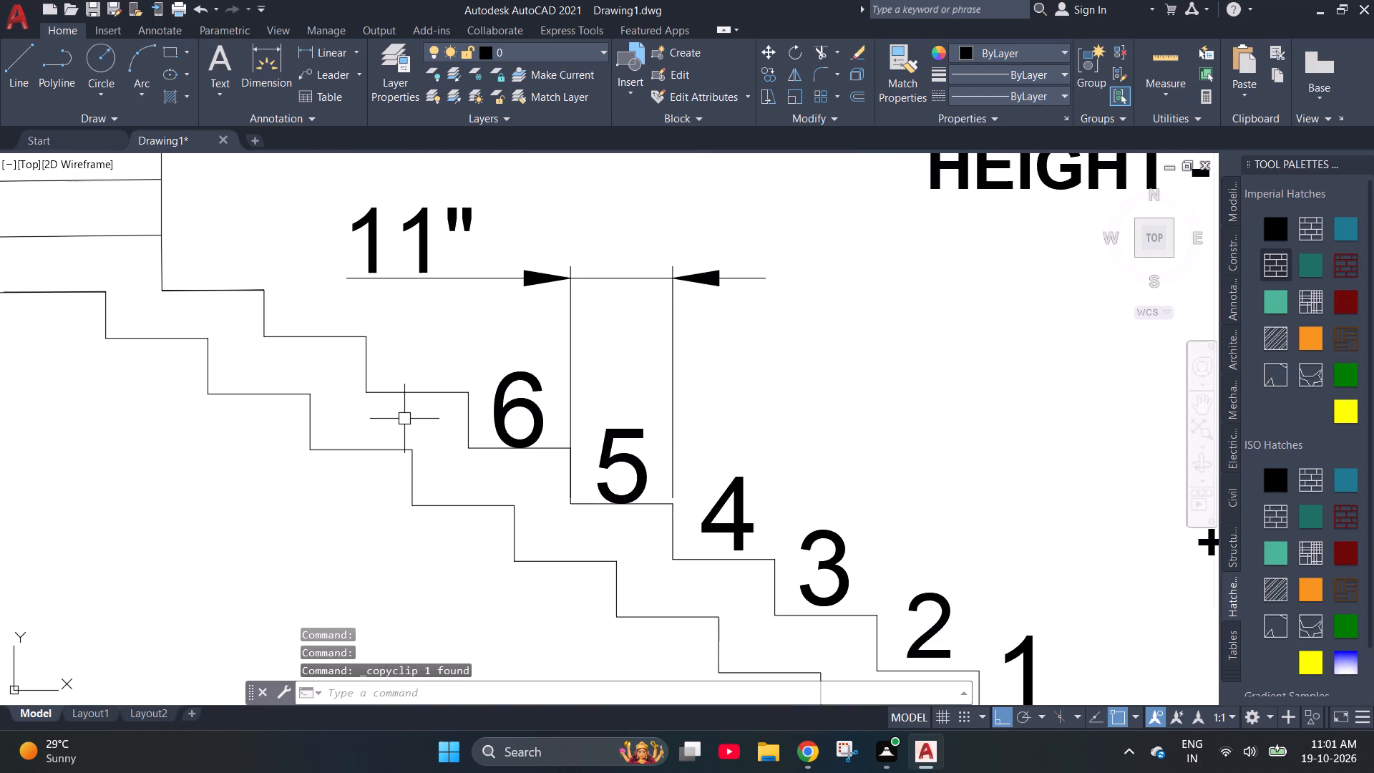
key("ctrl+v")
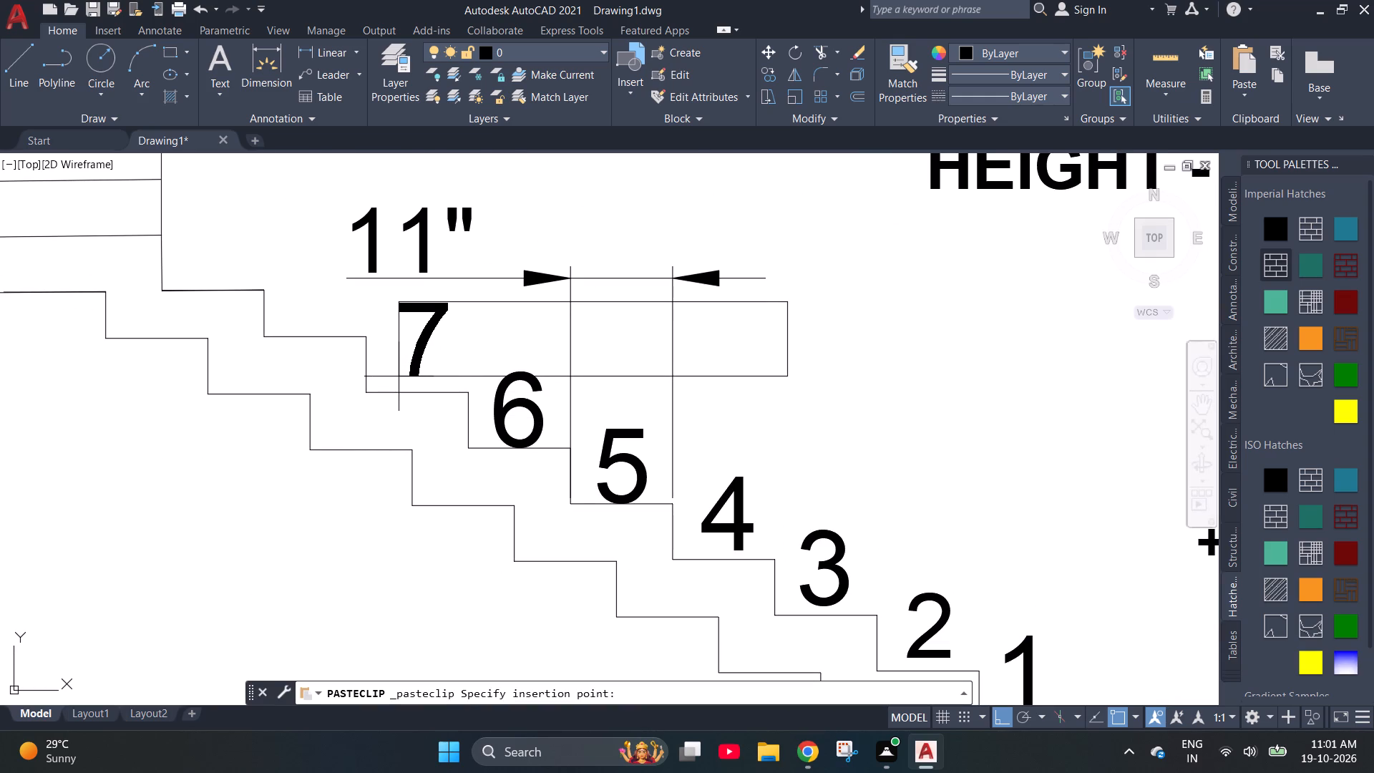
left_click(400, 385)
scroll(584, 442, "down", 4)
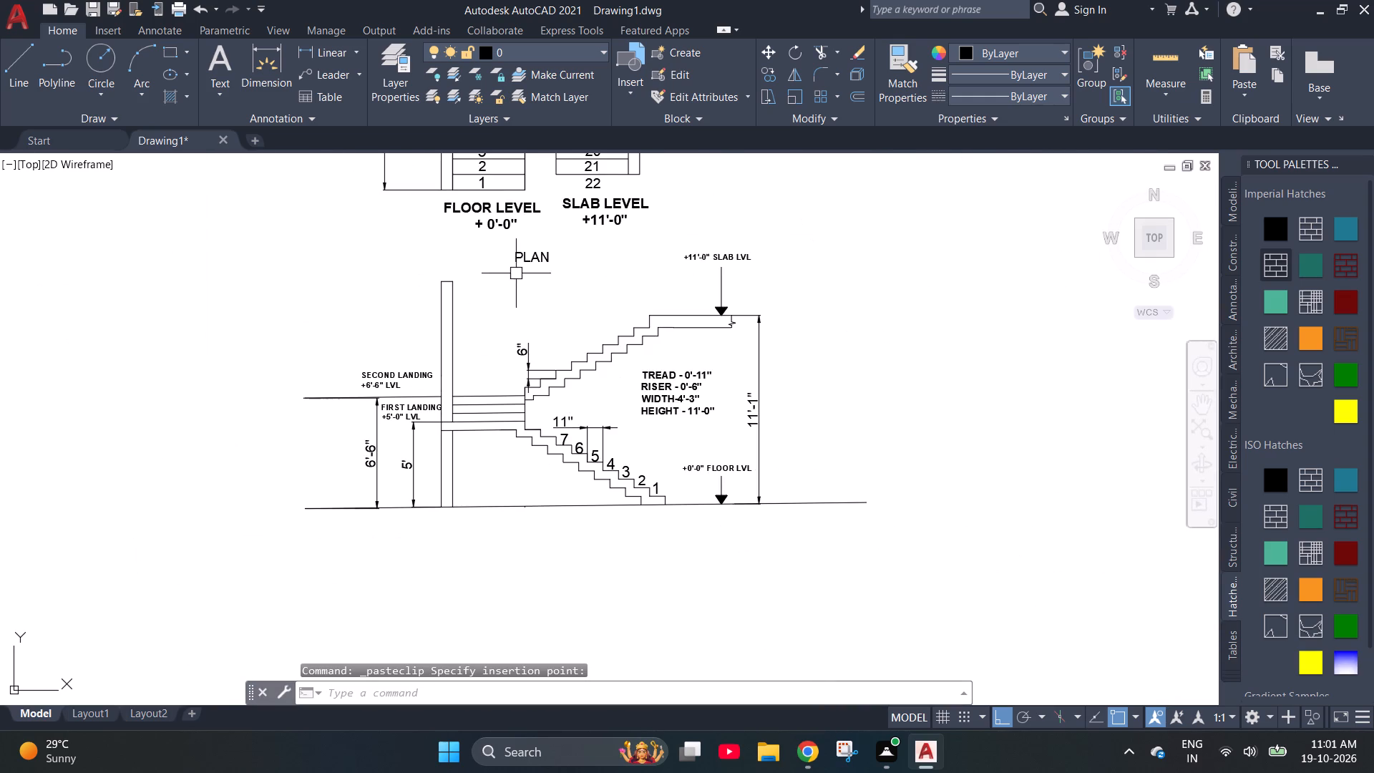
Copy the step number 8 from the plan and paste it above the eighth tread of the section's lower flight.
scroll(532, 464, "down", 2)
scroll(520, 305, "up", 4)
scroll(463, 369, "up", 1)
left_click(448, 452)
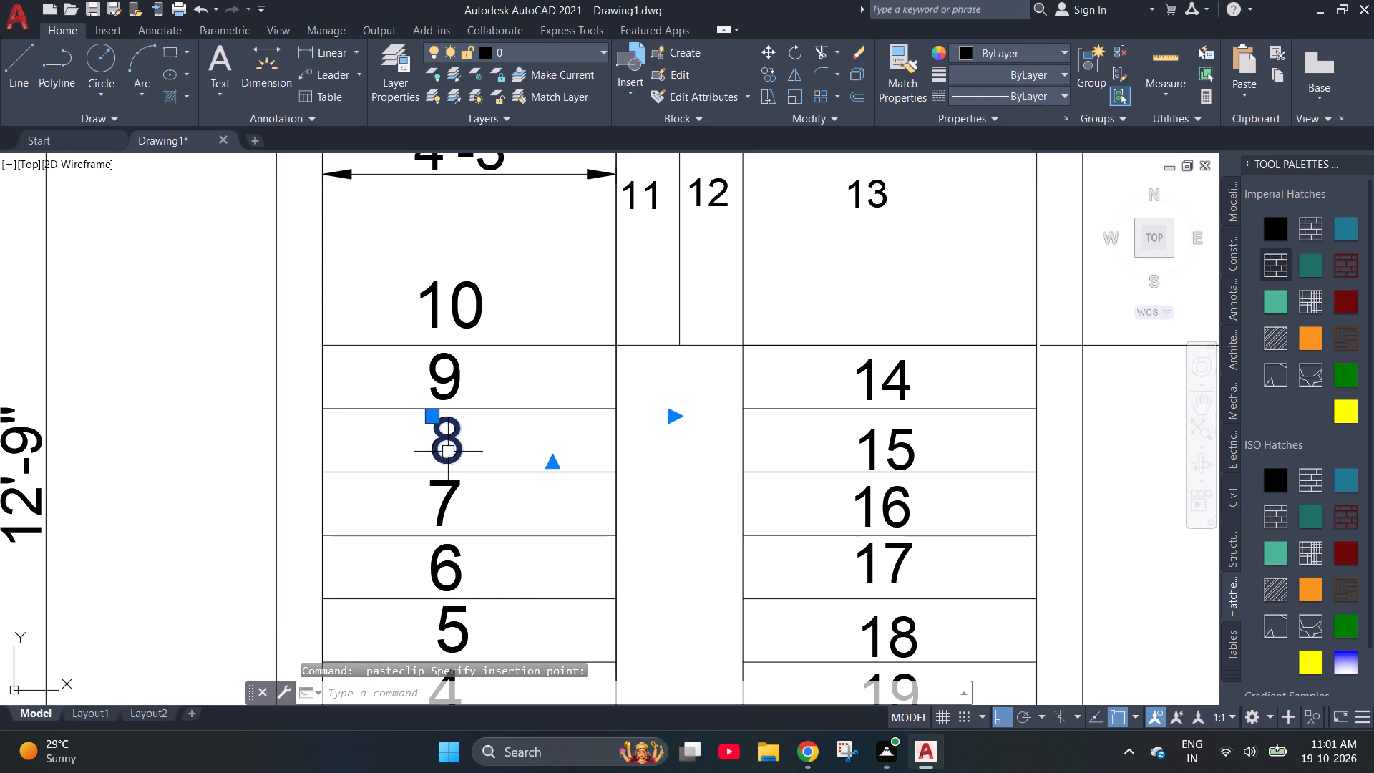
key("ctrl+c")
scroll(428, 431, "down", 5)
scroll(461, 581, "up", 4)
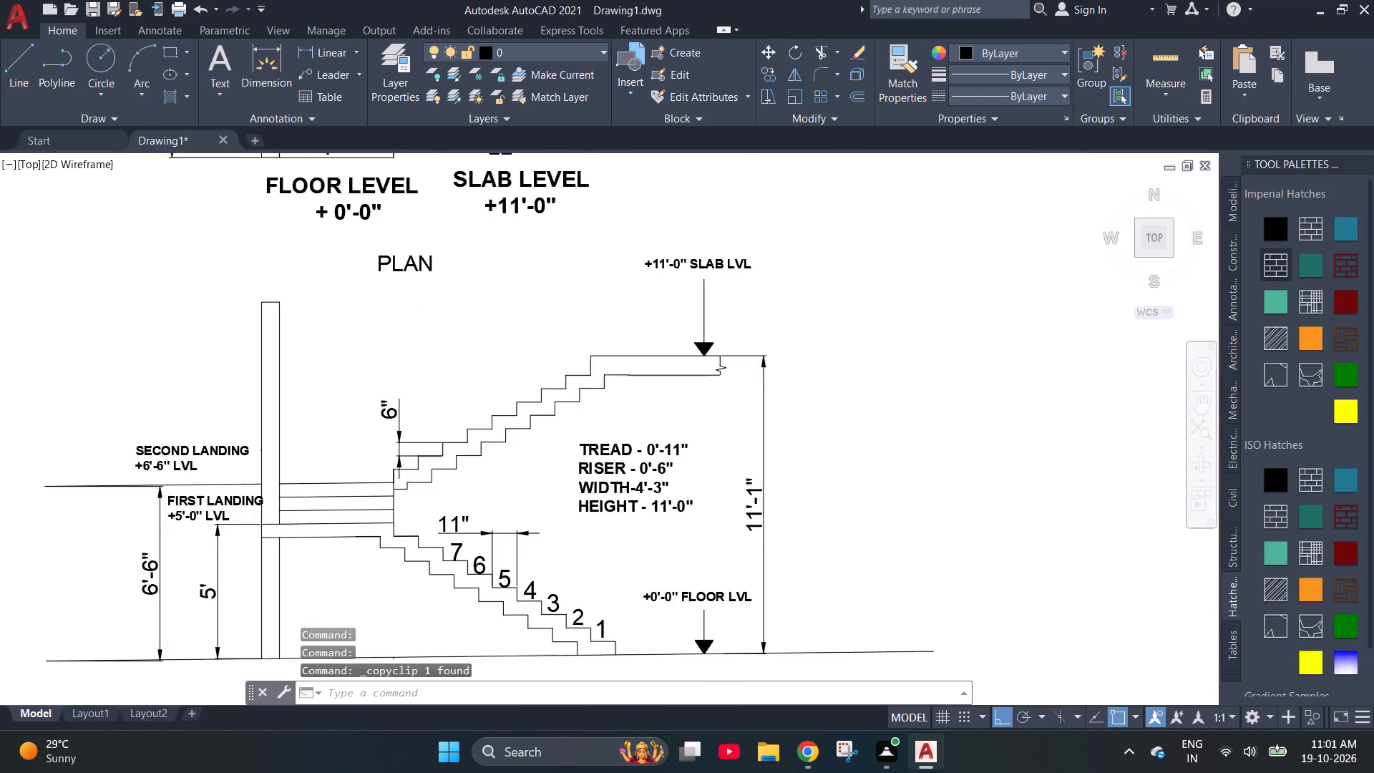
scroll(423, 532, "up", 2)
key("ctrl+v")
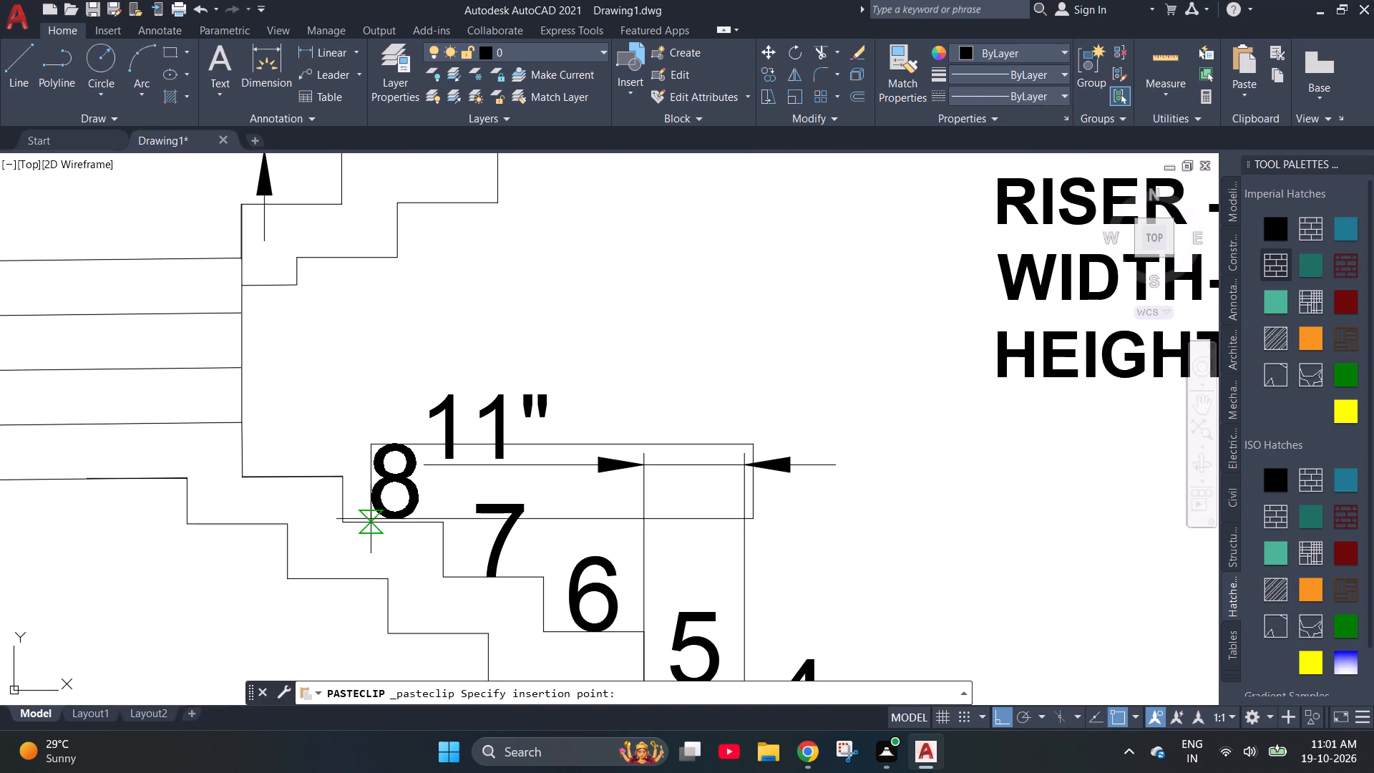
left_click(371, 519)
Copy the step number 9 from the plan and paste it above the ninth tread, beside the landing edge.
scroll(661, 525, "down", 4)
scroll(547, 255, "down", 1)
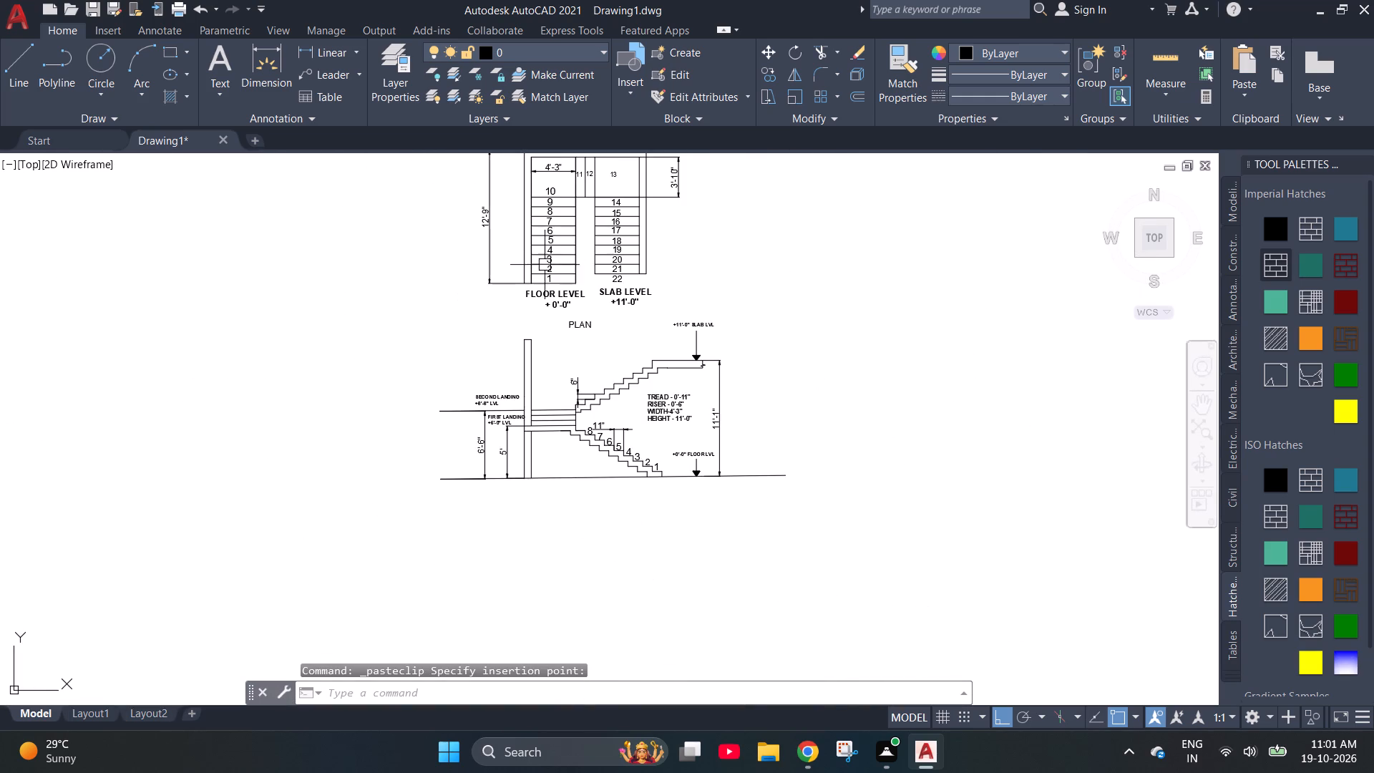
scroll(545, 173, "up", 3)
scroll(552, 257, "up", 2)
left_click(561, 349)
key("ctrl+c")
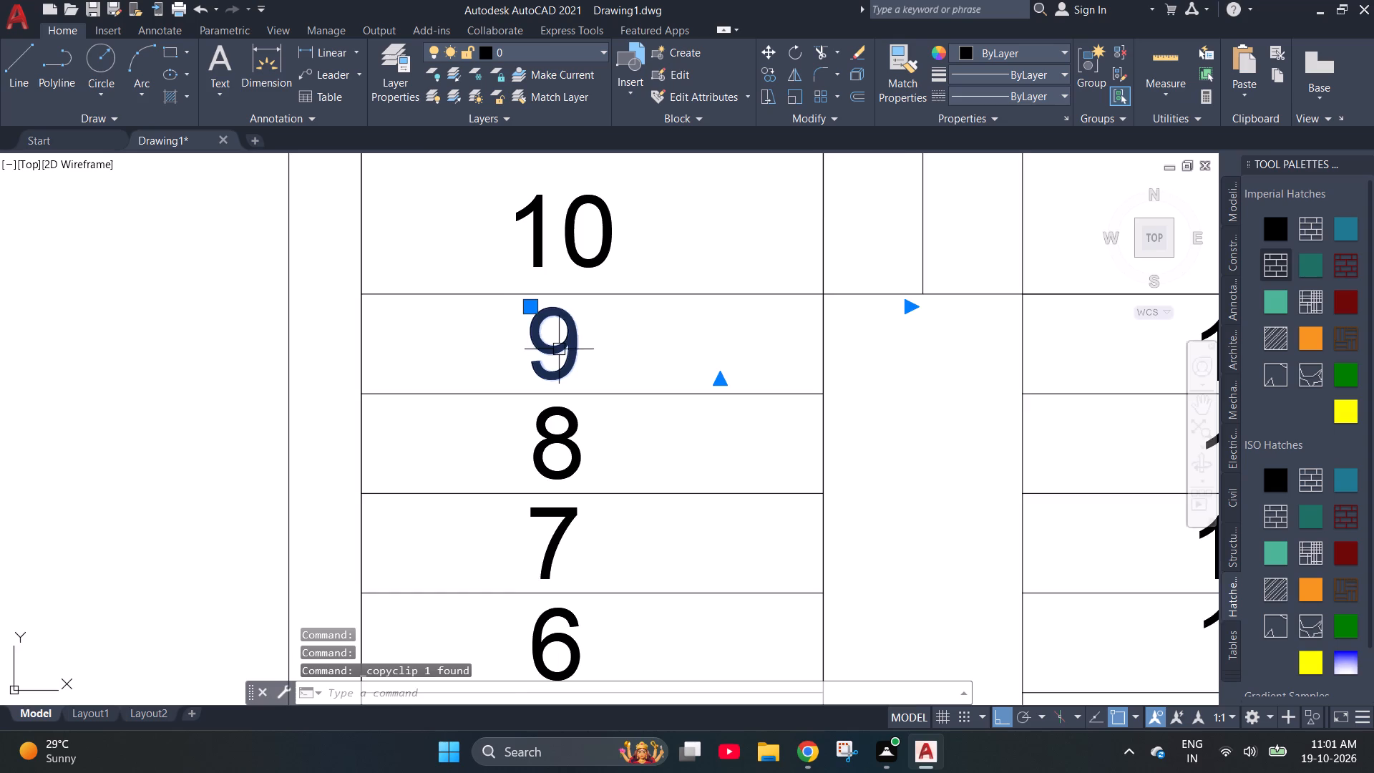
scroll(472, 311, "down", 5)
scroll(527, 565, "up", 4)
scroll(394, 495, "up", 3)
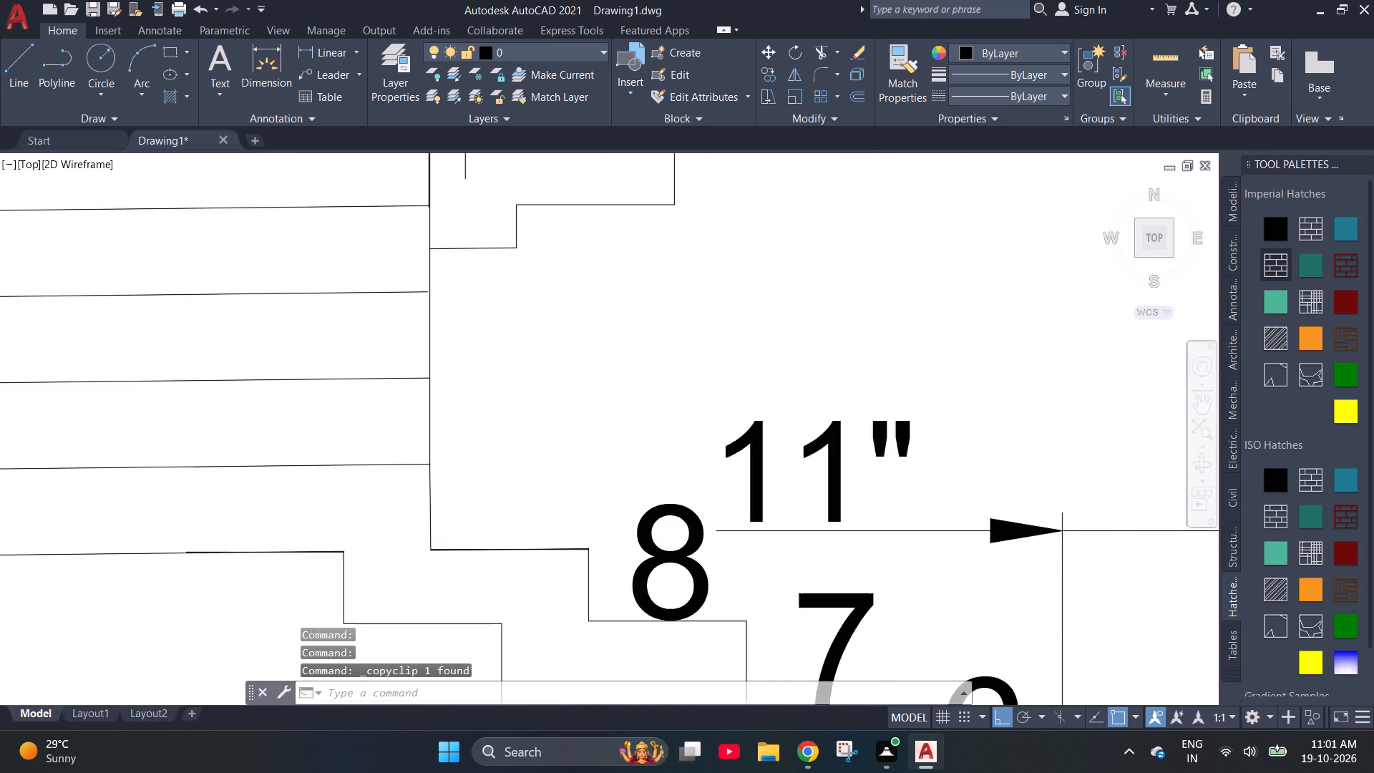
key("ctrl+v")
left_click(507, 568)
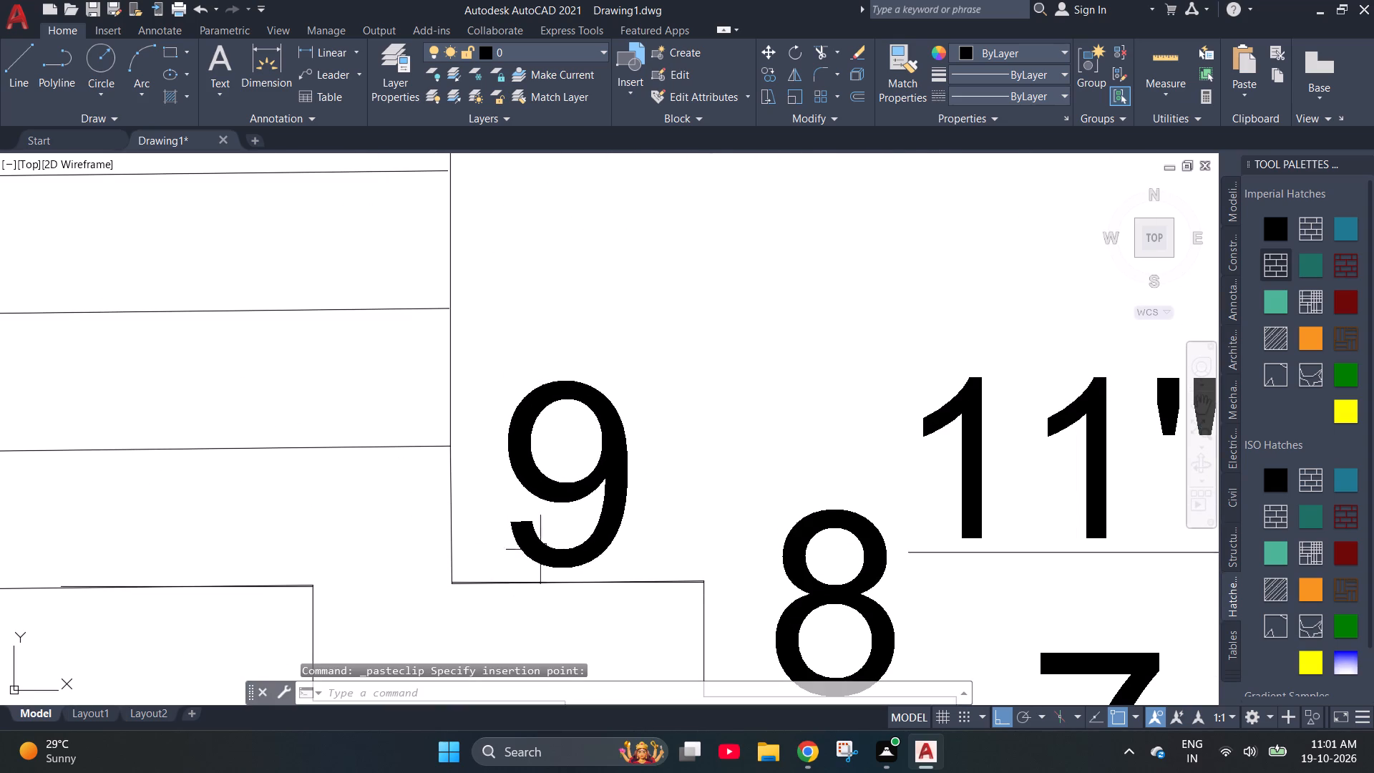
Copy the step number 10 from the plan and paste it on the first landing line of the section.
scroll(556, 544, "down", 6)
scroll(469, 169, "up", 3)
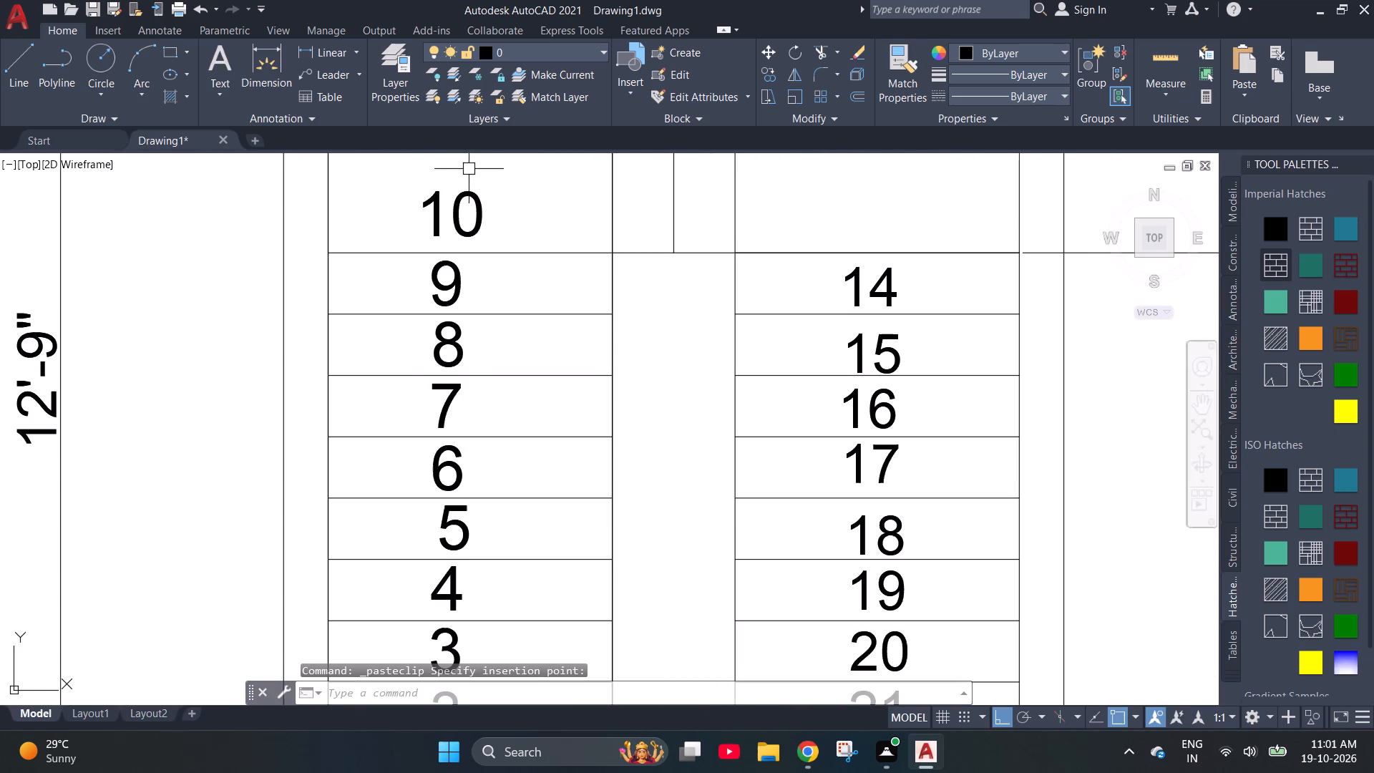
left_click(470, 223)
key("ctrl+c")
scroll(470, 223, "down", 3)
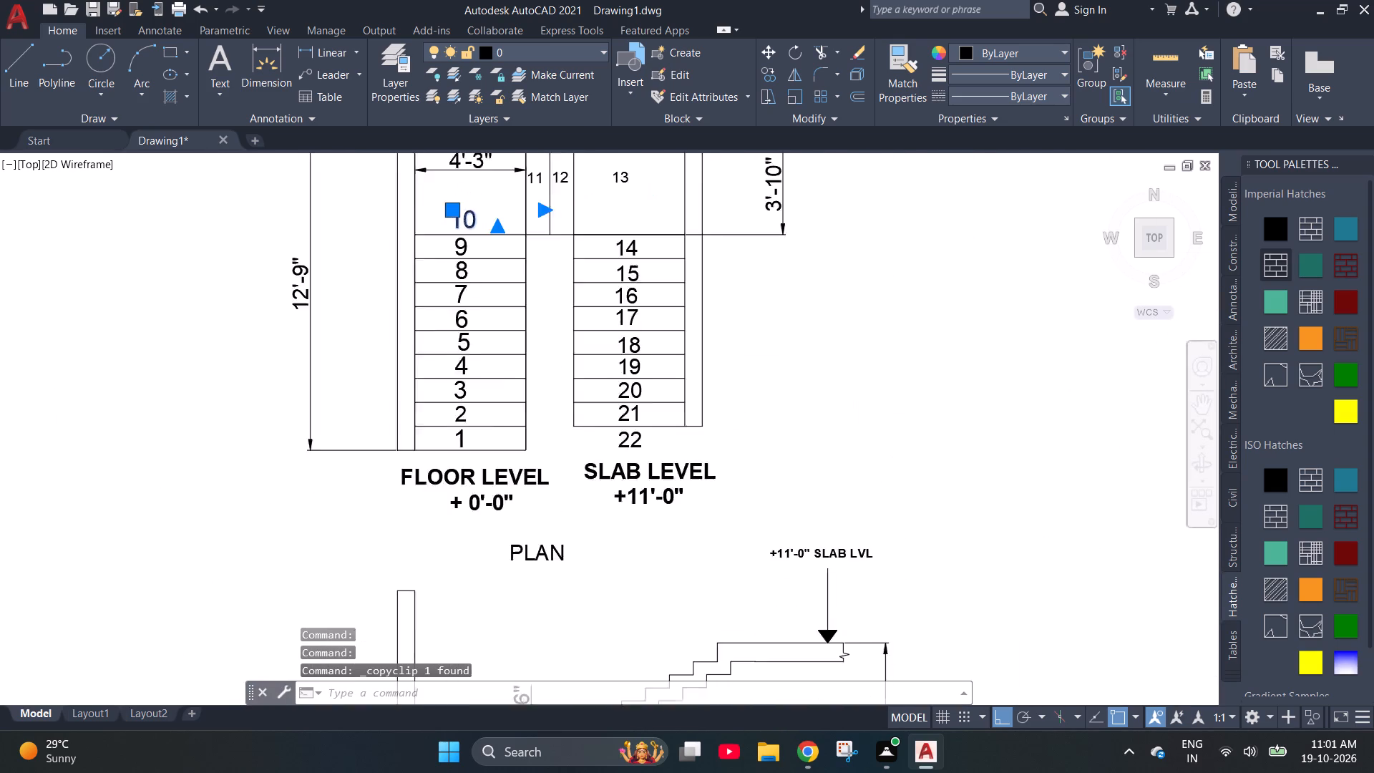
scroll(470, 223, "down", 1)
scroll(457, 467, "up", 3)
scroll(500, 399, "up", 2)
key("ctrl+v")
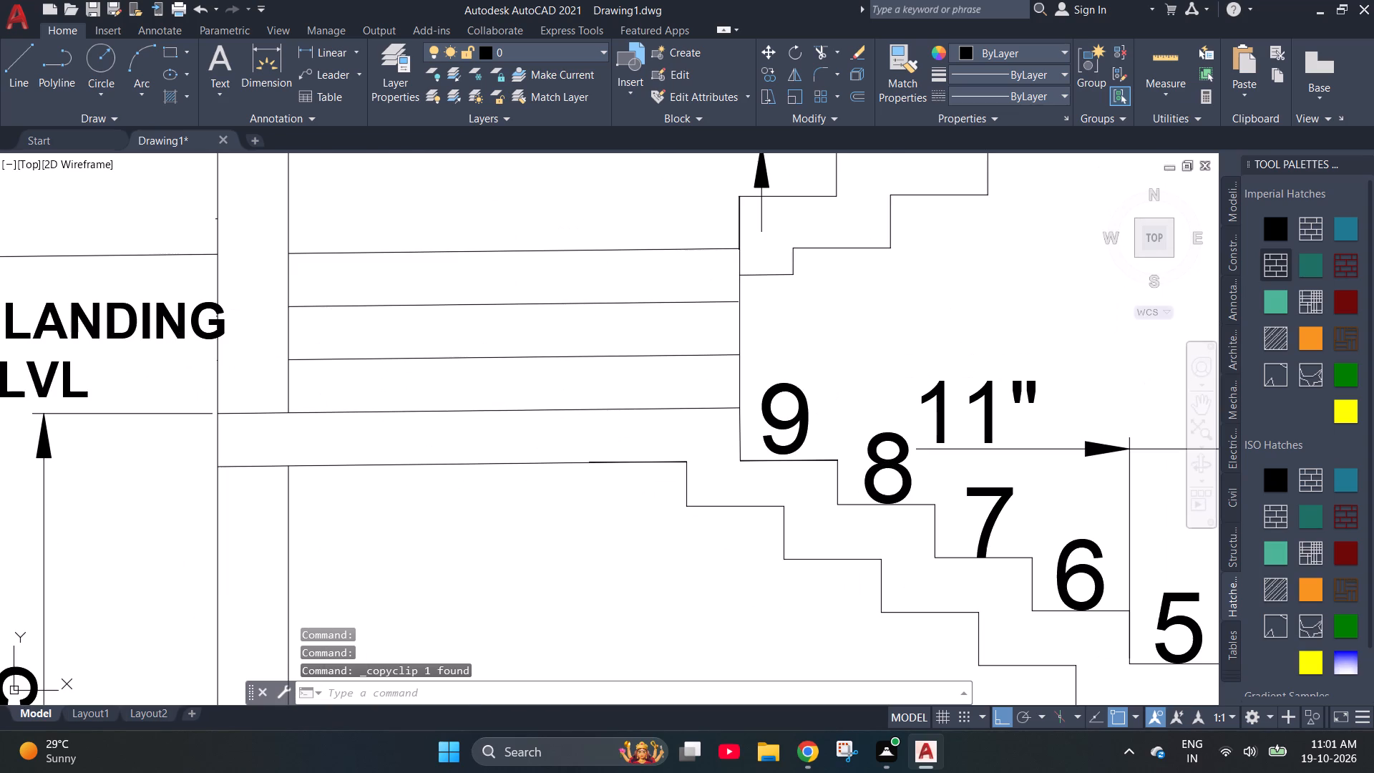
scroll(448, 409, "up", 2)
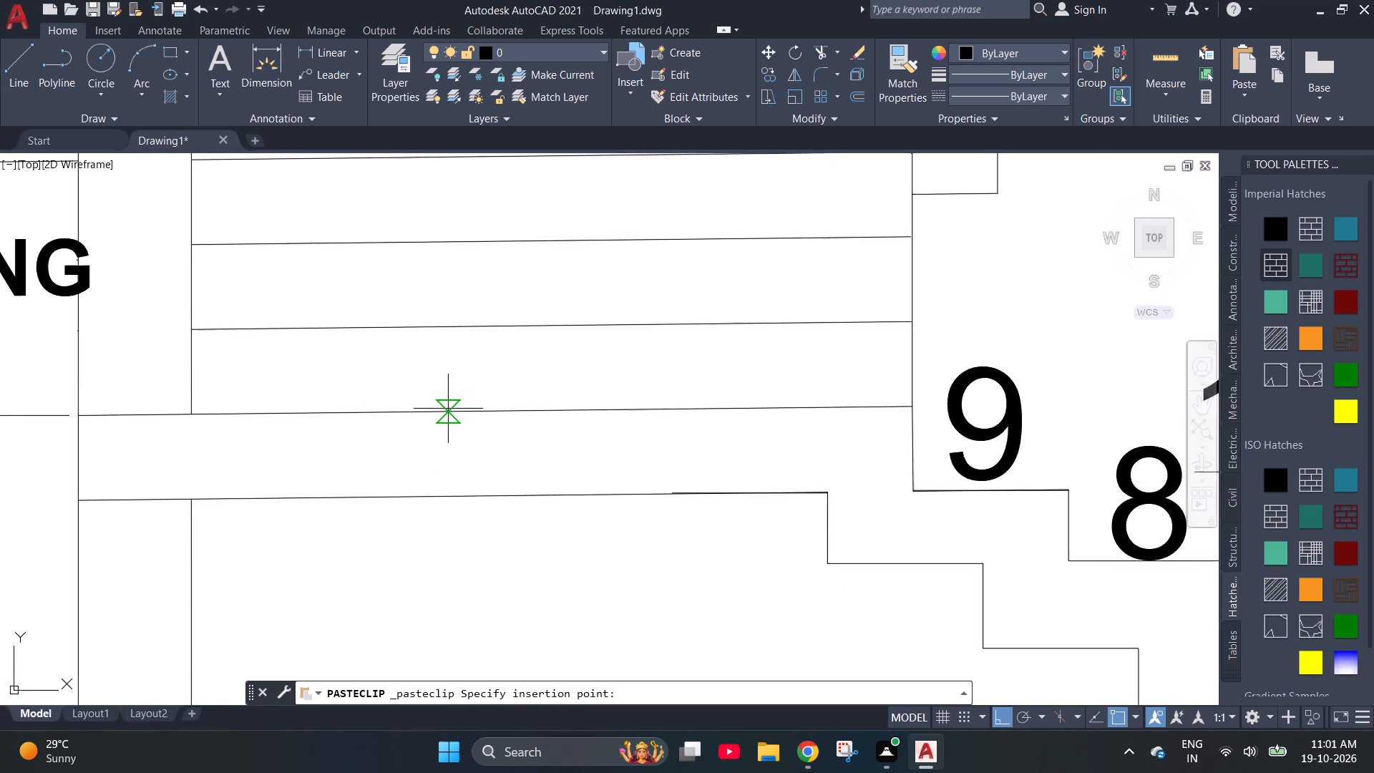
scroll(448, 409, "down", 2)
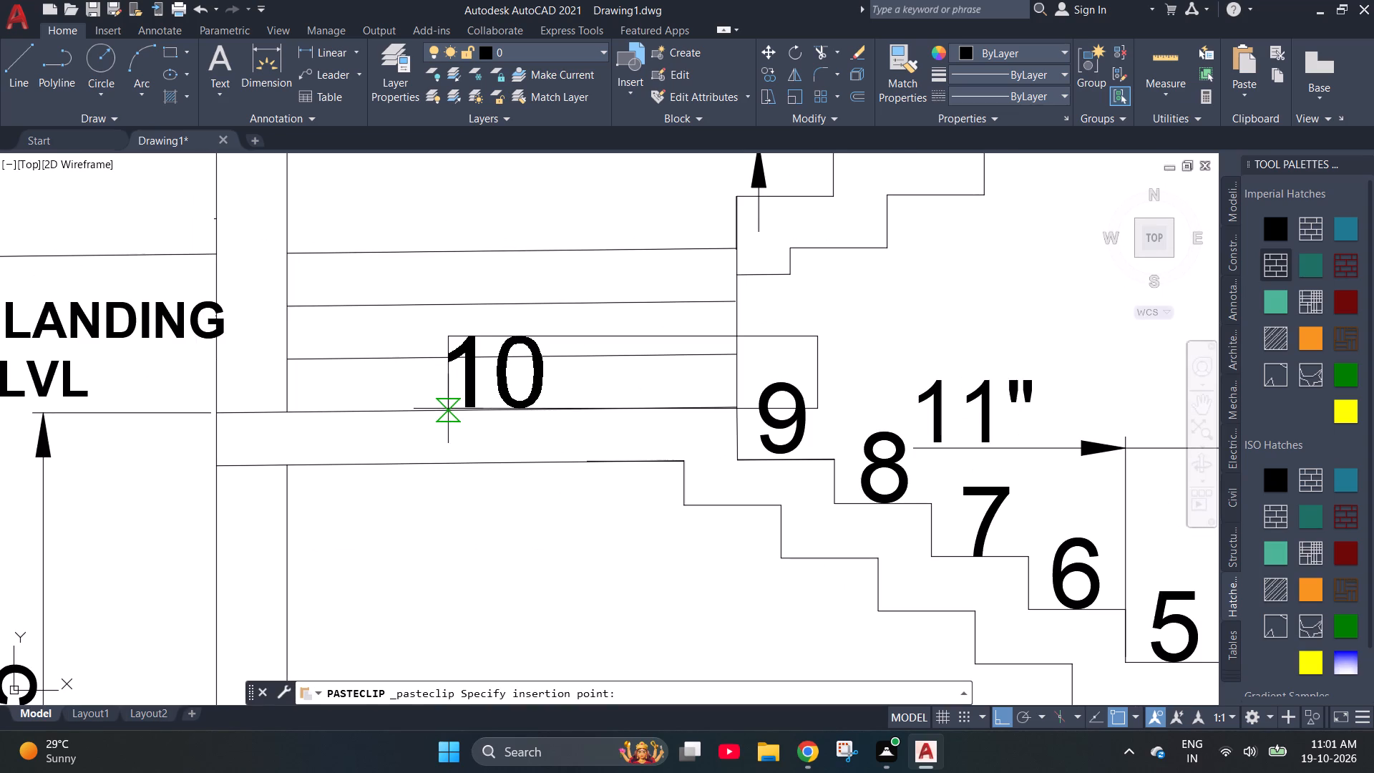
left_click(448, 409)
Set the pasted 10's text height to 5" and move it down between the two lowest landing lines.
left_click(469, 371)
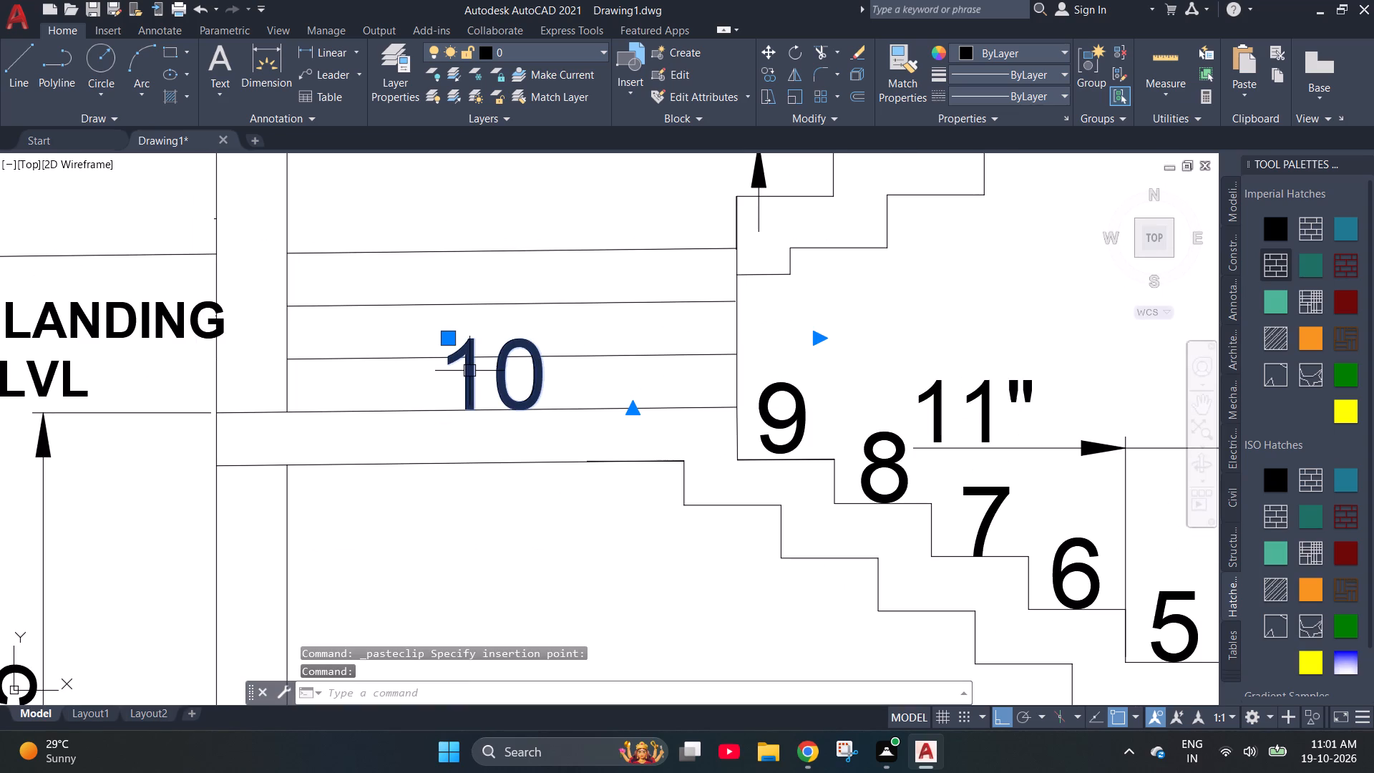
triple_click(469, 371)
key("ctrl+a")
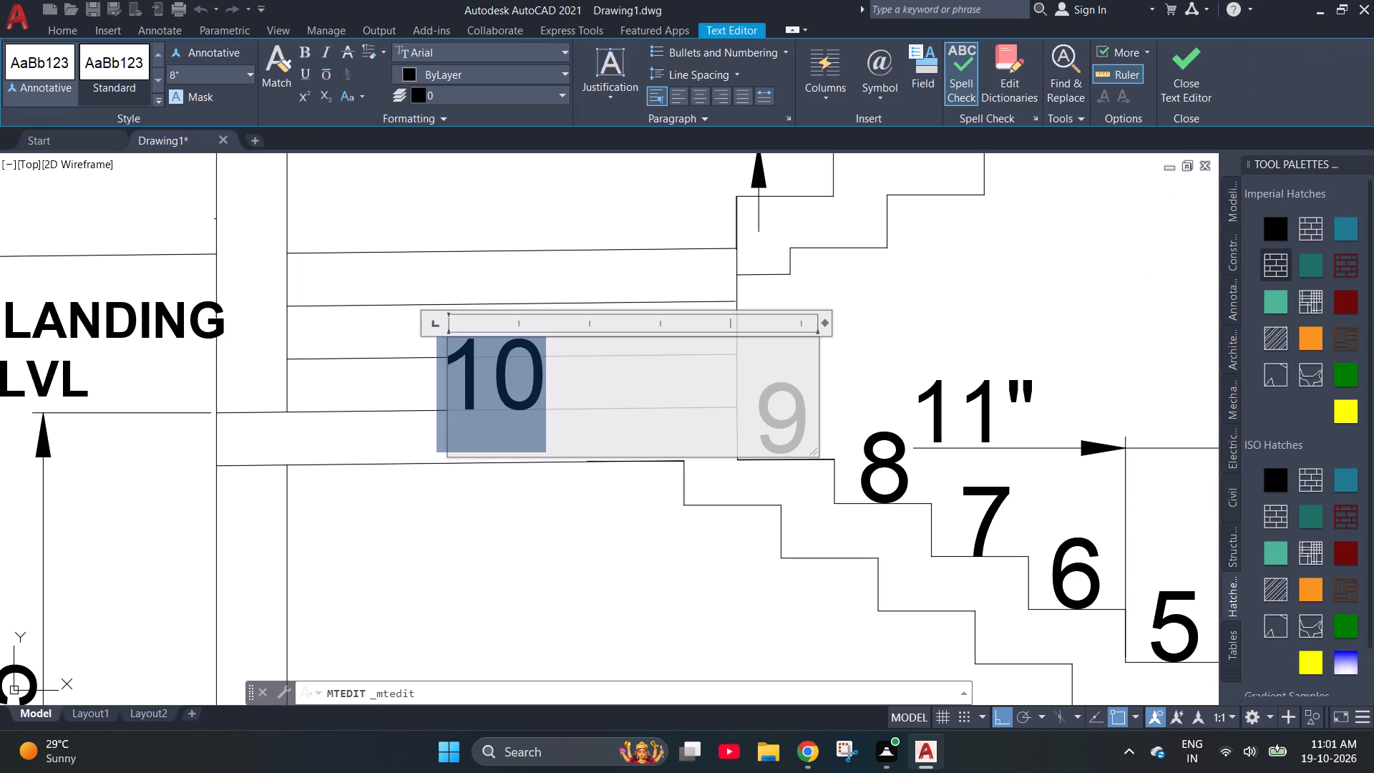
left_click(198, 81)
type("5\"")
key("Return")
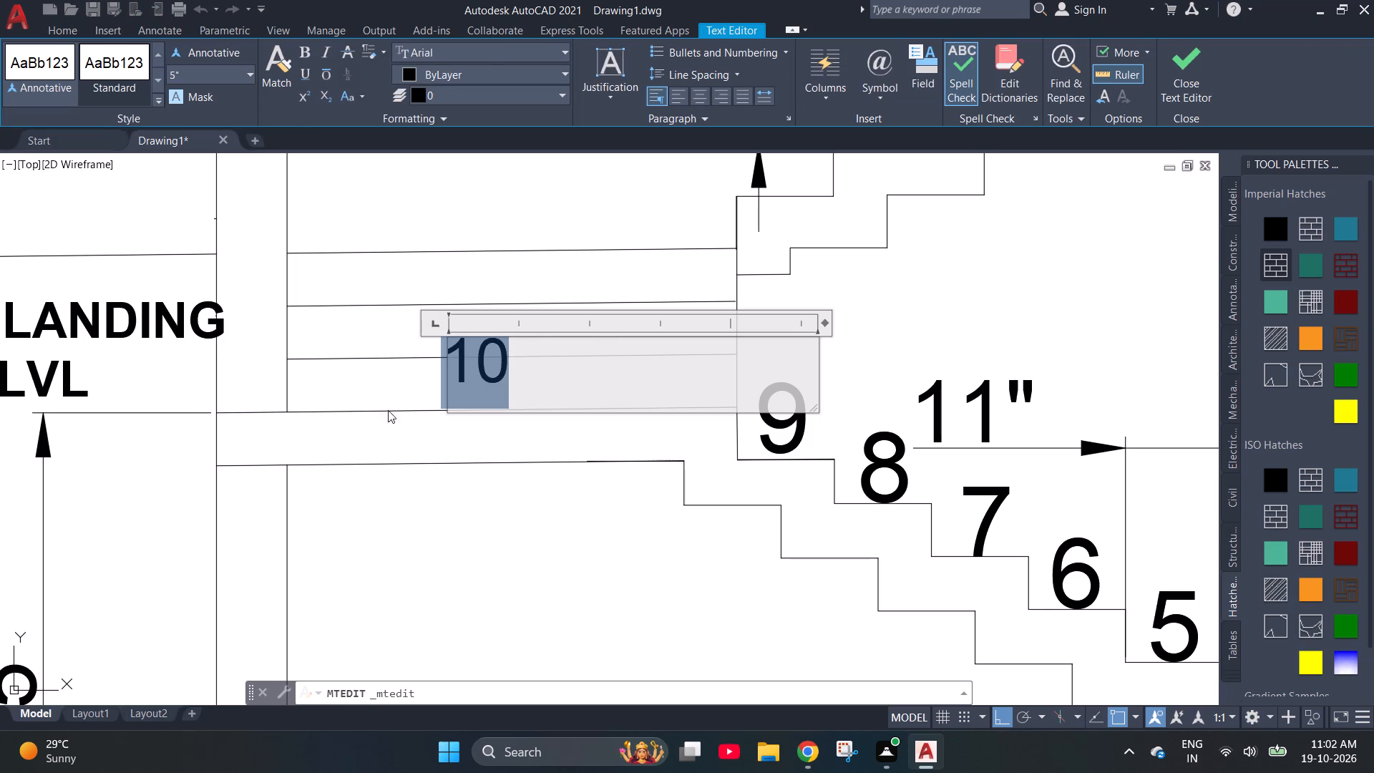
left_click(379, 394)
left_click(479, 351)
left_click(447, 336)
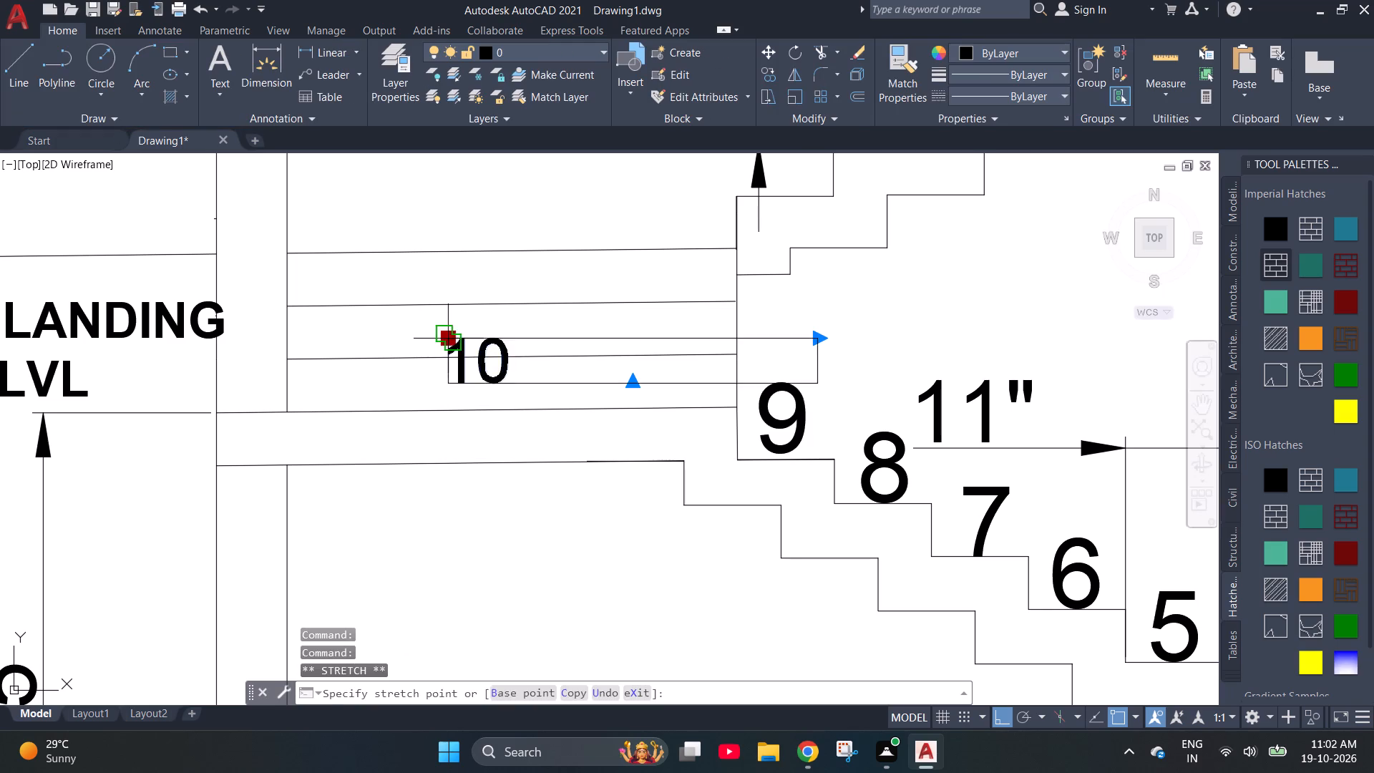
left_click(439, 359)
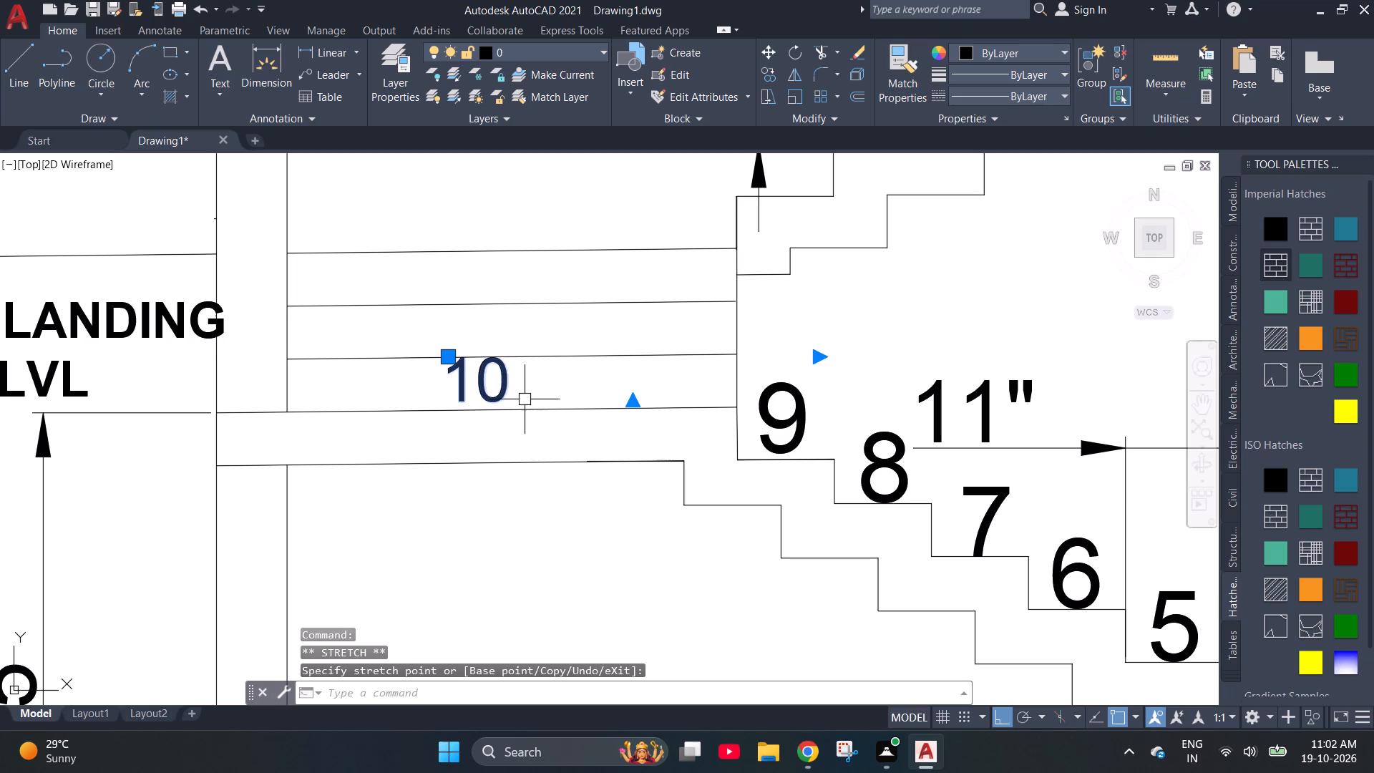
key("grave")
key("Escape")
Copy the step number 11 from the plan and paste it directly above the 10 in the section's landing steps.
scroll(523, 400, "down", 4)
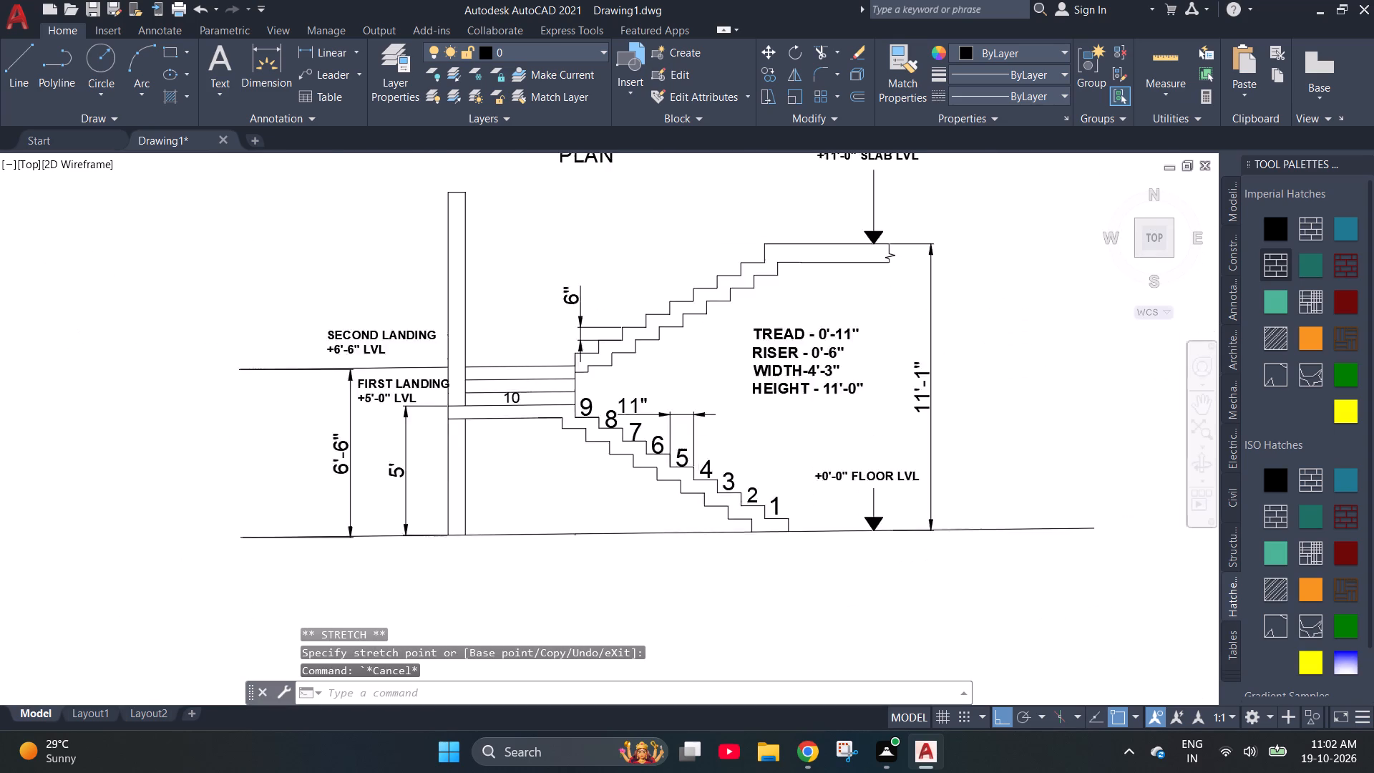
scroll(494, 432, "down", 1)
scroll(512, 155, "up", 3)
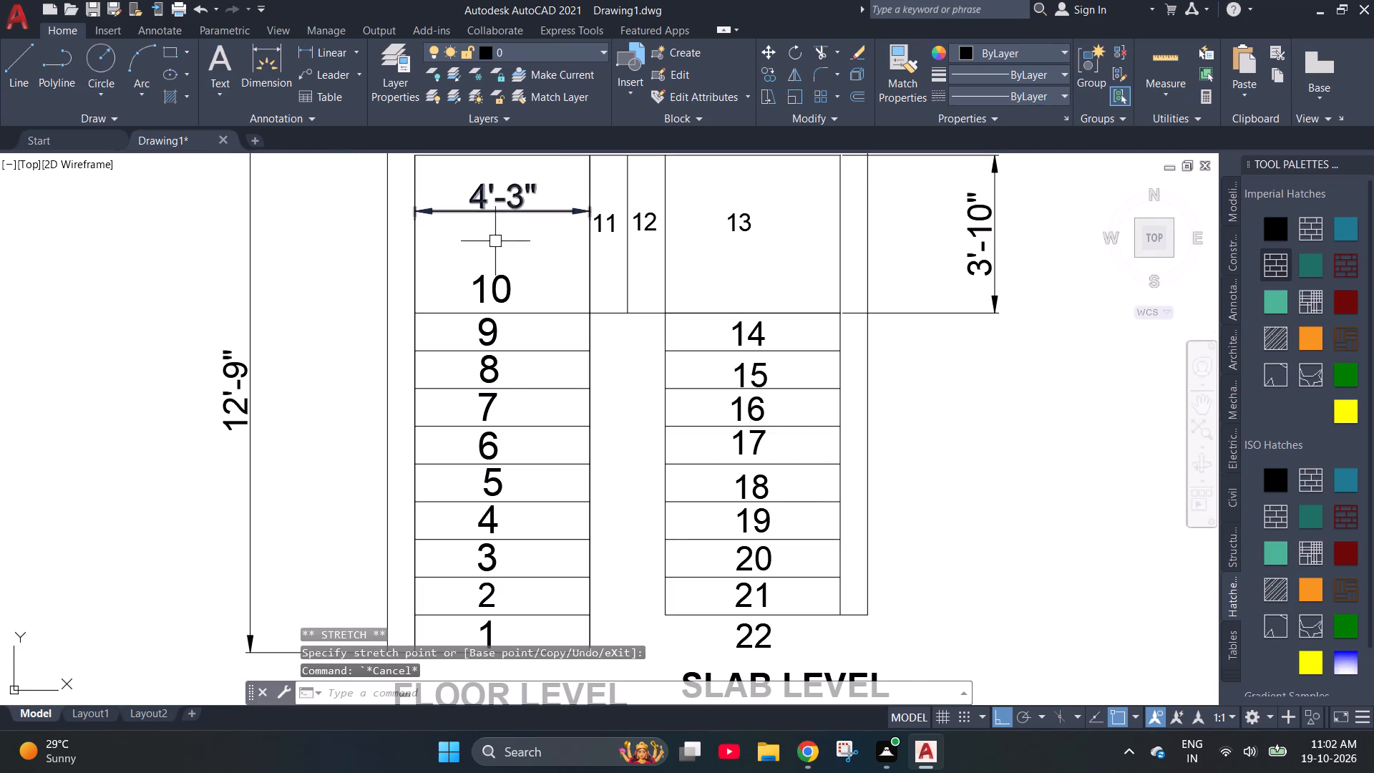
scroll(346, 320, "down", 1)
scroll(494, 268, "up", 3)
left_click(528, 228)
key("ctrl+c")
scroll(368, 303, "down", 1)
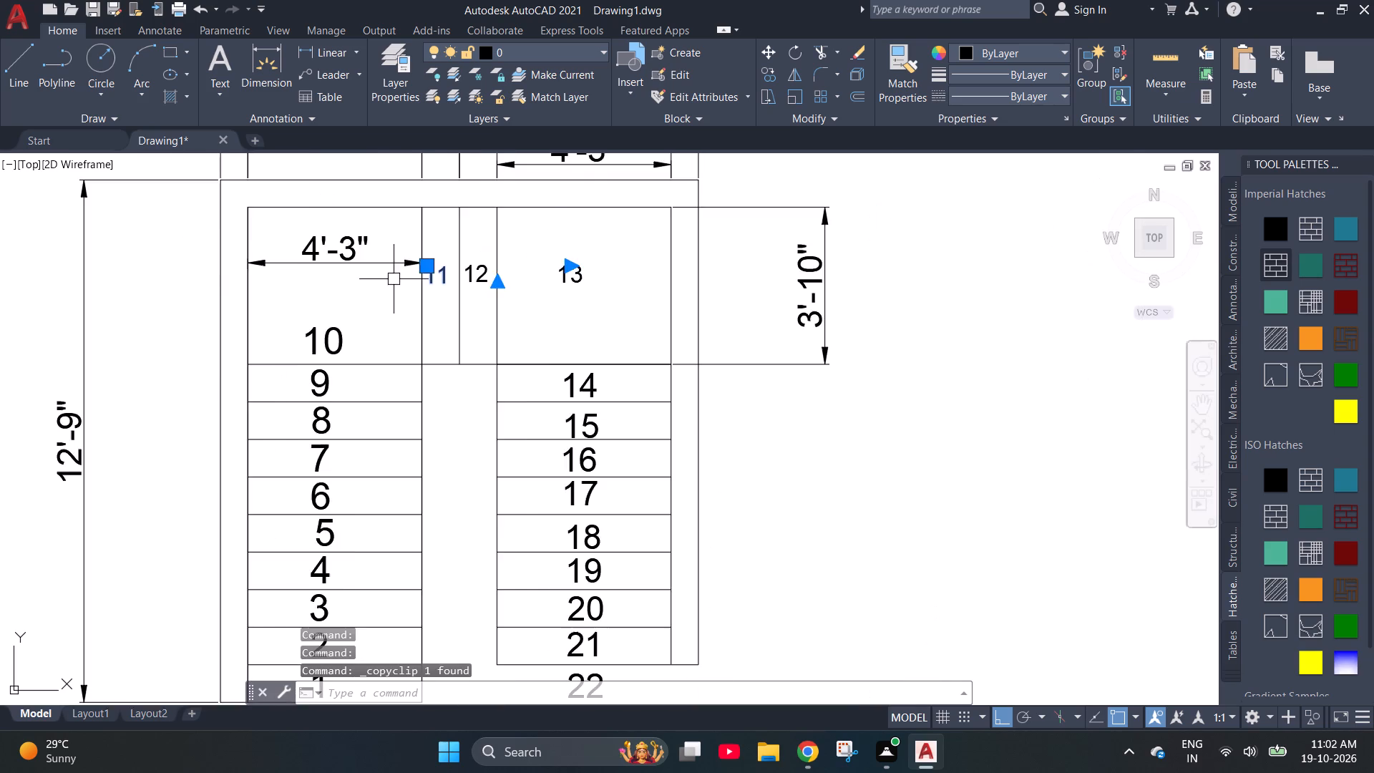
scroll(394, 279, "down", 2)
scroll(424, 415, "down", 2)
scroll(395, 621, "up", 4)
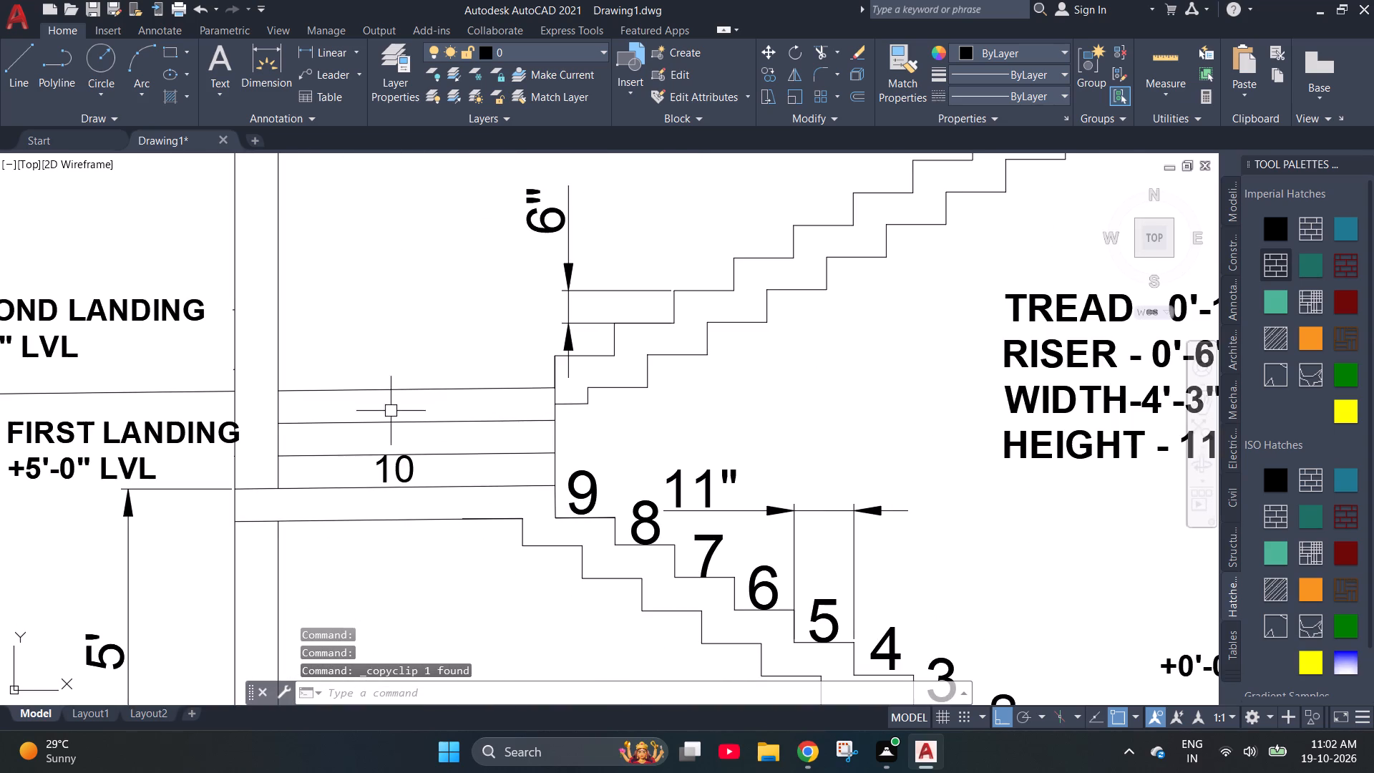
scroll(381, 420, "up", 2)
key("ctrl+v")
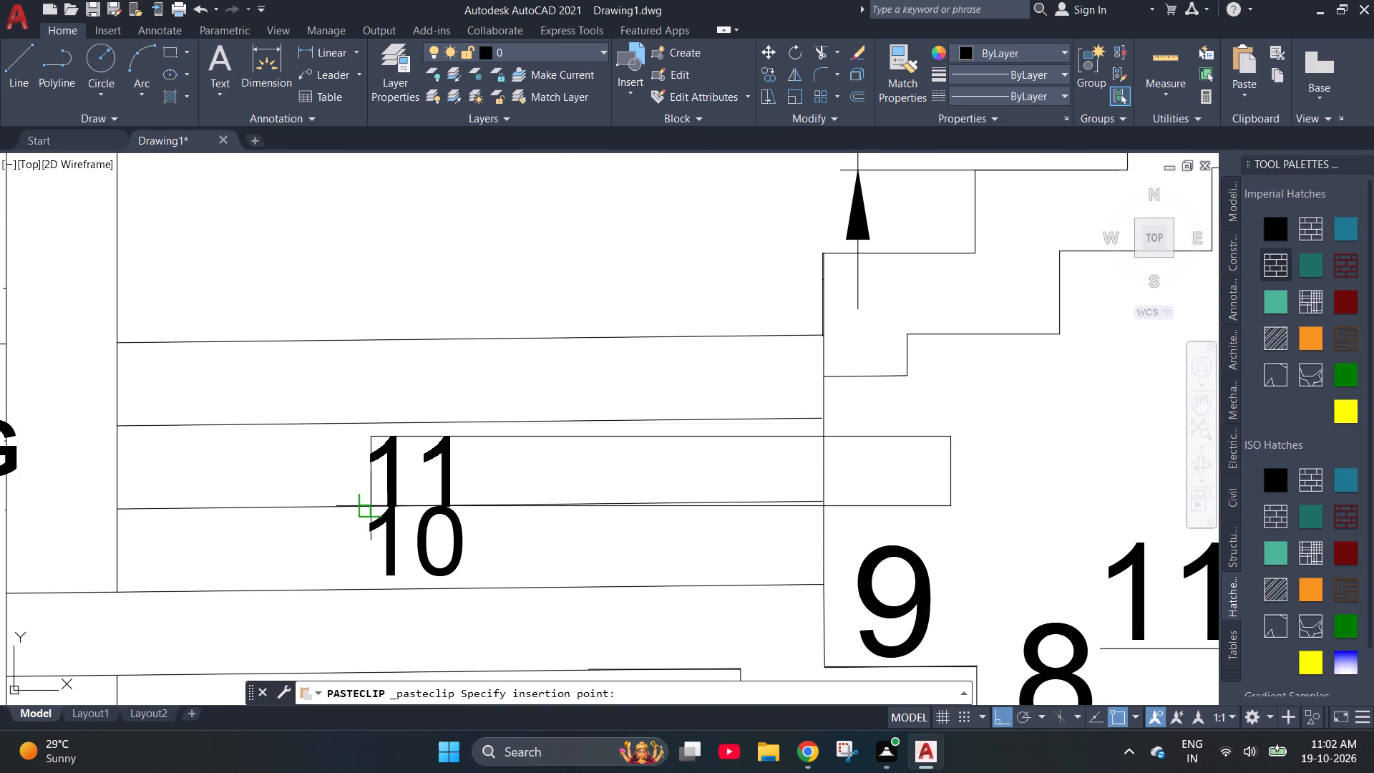
left_click(376, 493)
Move the pasted 11 slightly upward so it sits between its two landing lines, clear of the 10.
scroll(485, 462, "down", 1)
left_click(423, 470)
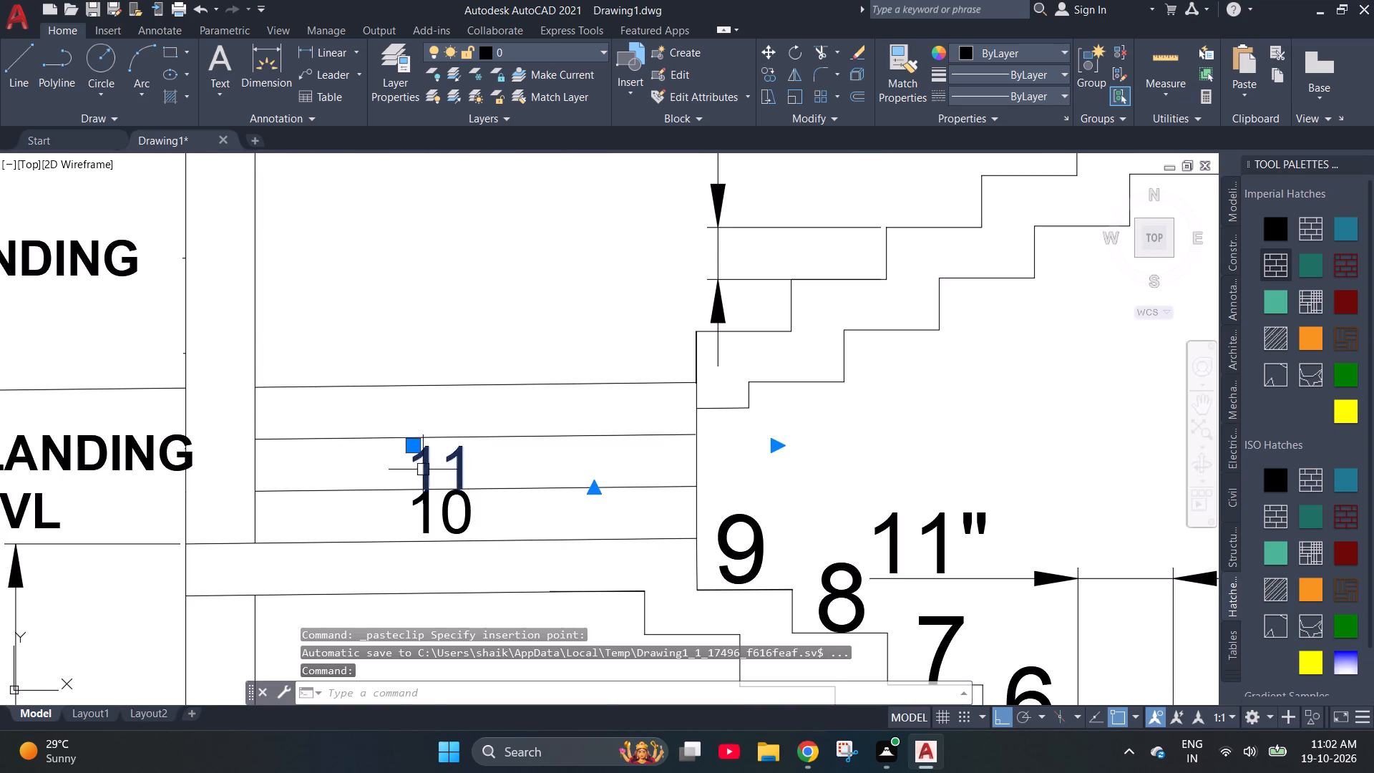
scroll(426, 460, "up", 4)
left_click(329, 368)
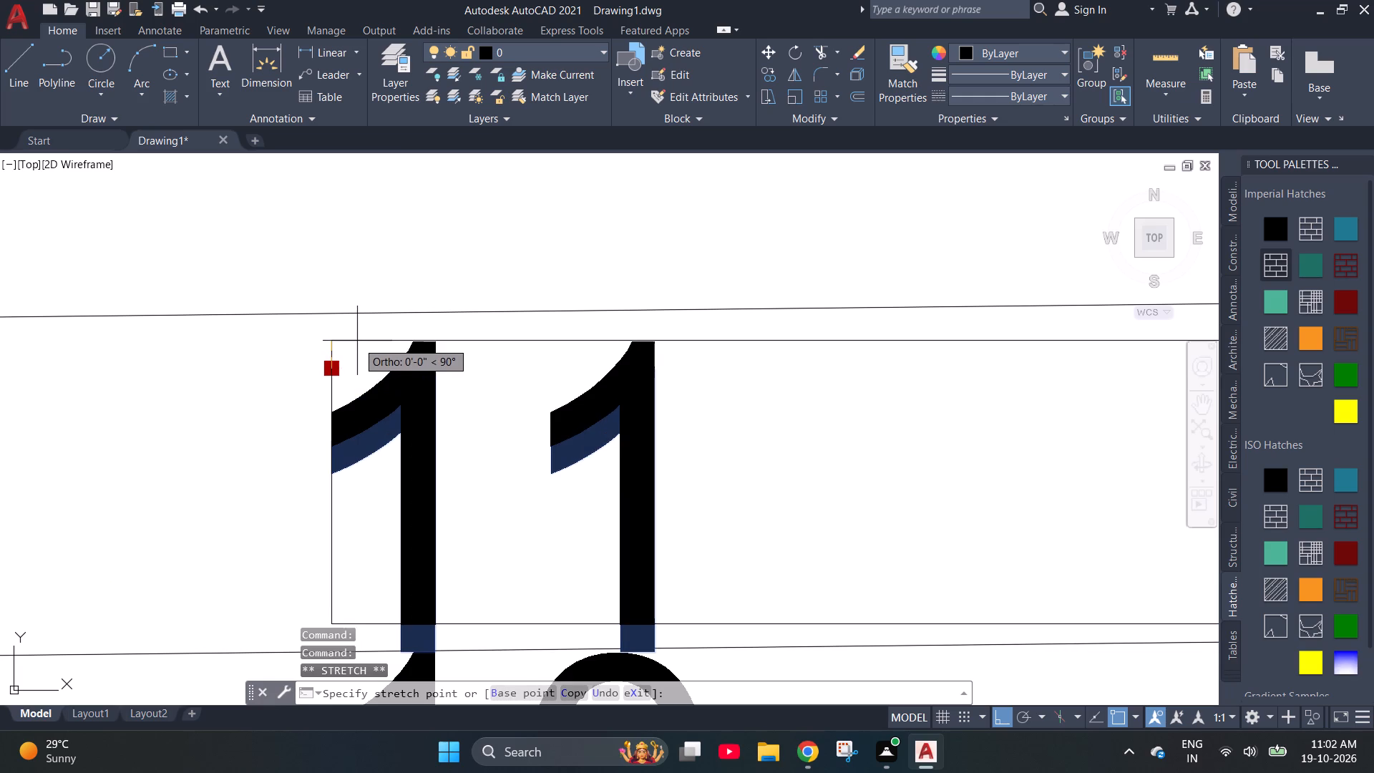
left_click(357, 334)
Copy the step number 12 from the plan and paste it above the 11, just below the second landing line.
scroll(360, 347, "down", 5)
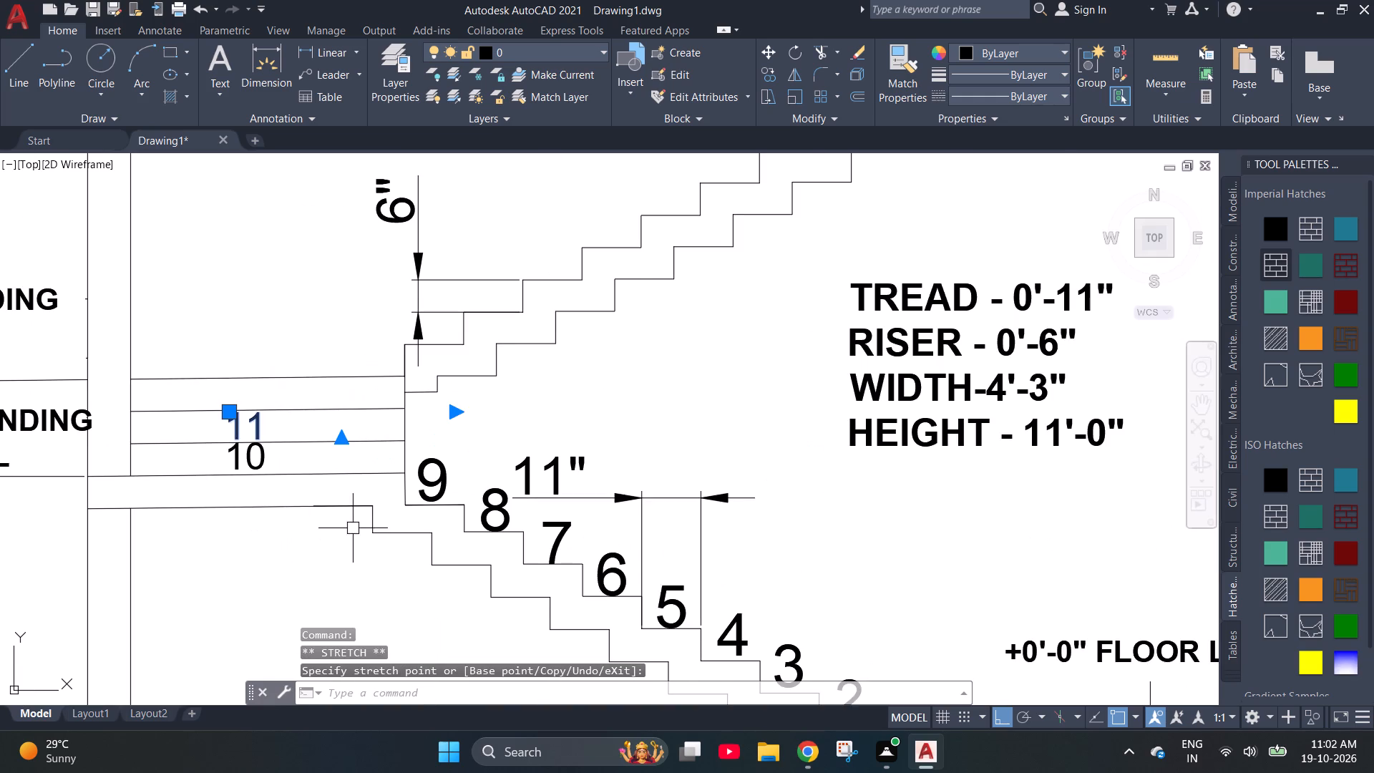
scroll(359, 539, "down", 3)
scroll(415, 359, "down", 1)
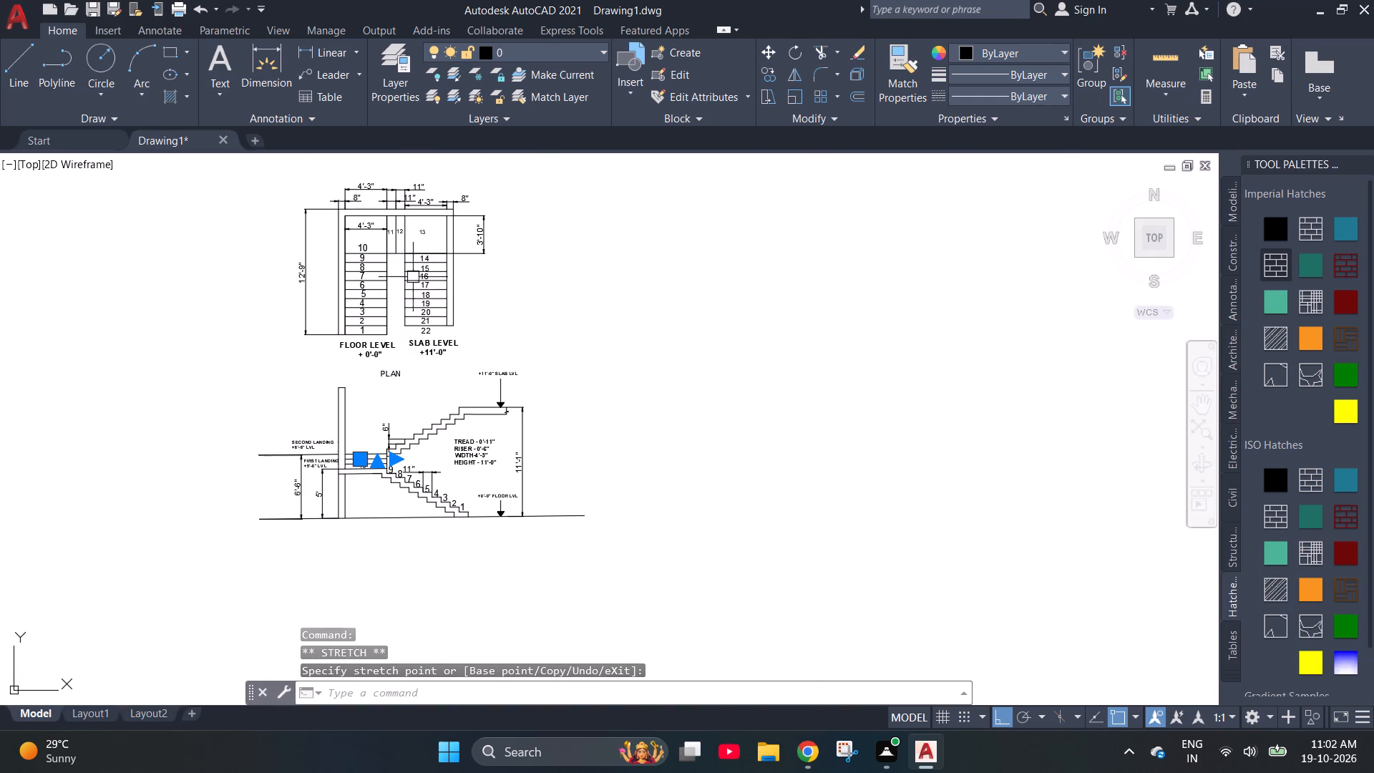
scroll(401, 223, "up", 6)
left_click(371, 343)
key("ctrl+c")
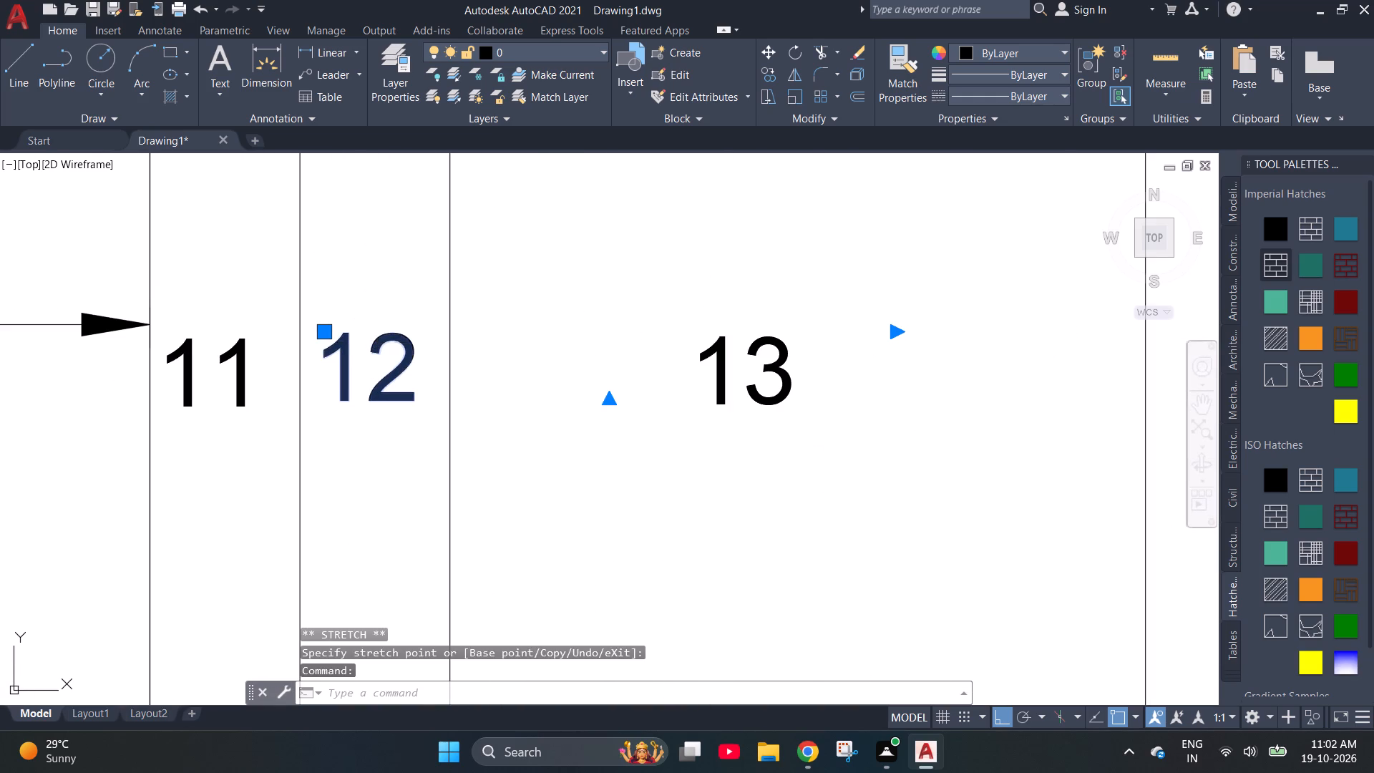
scroll(371, 343, "down", 8)
scroll(380, 442, "up", 4)
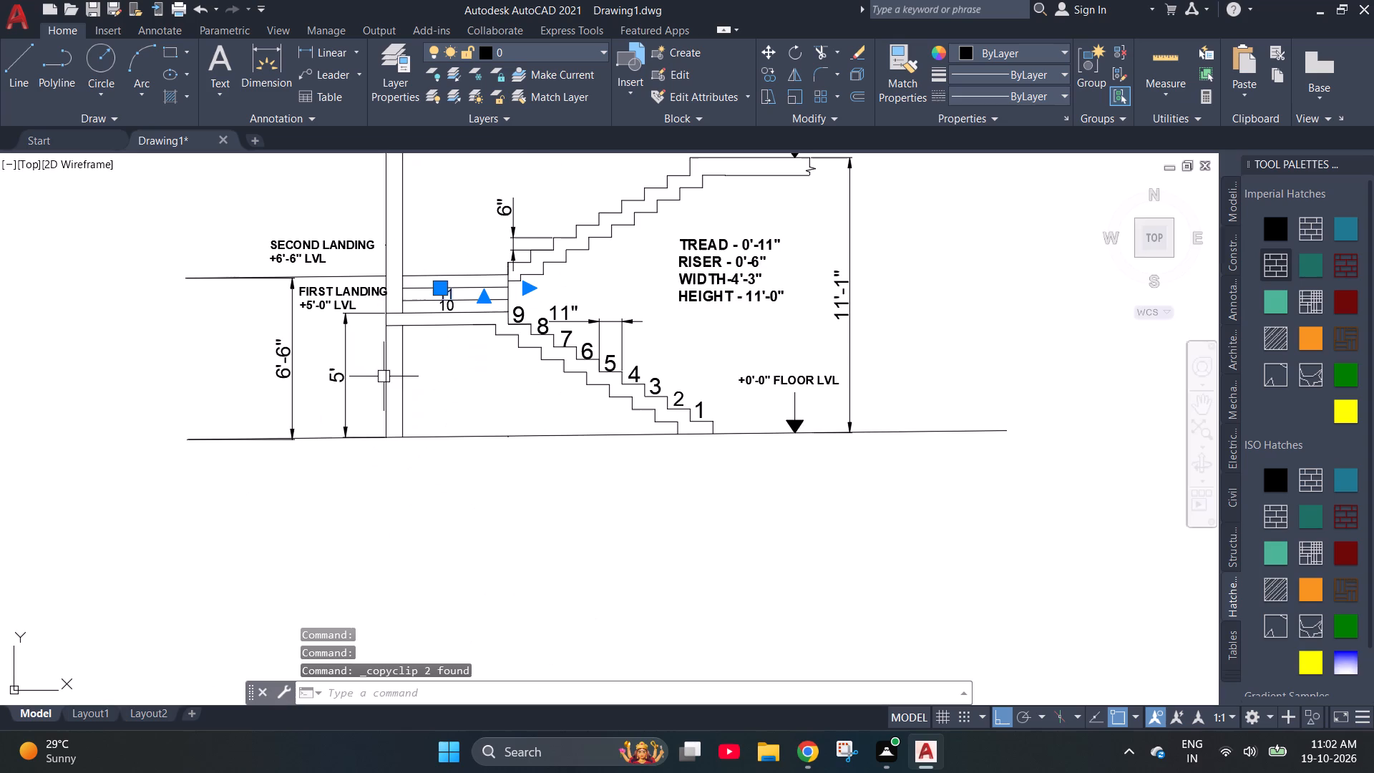
scroll(422, 293, "up", 3)
scroll(479, 296, "up", 2)
key("Escape")
scroll(444, 452, "down", 1)
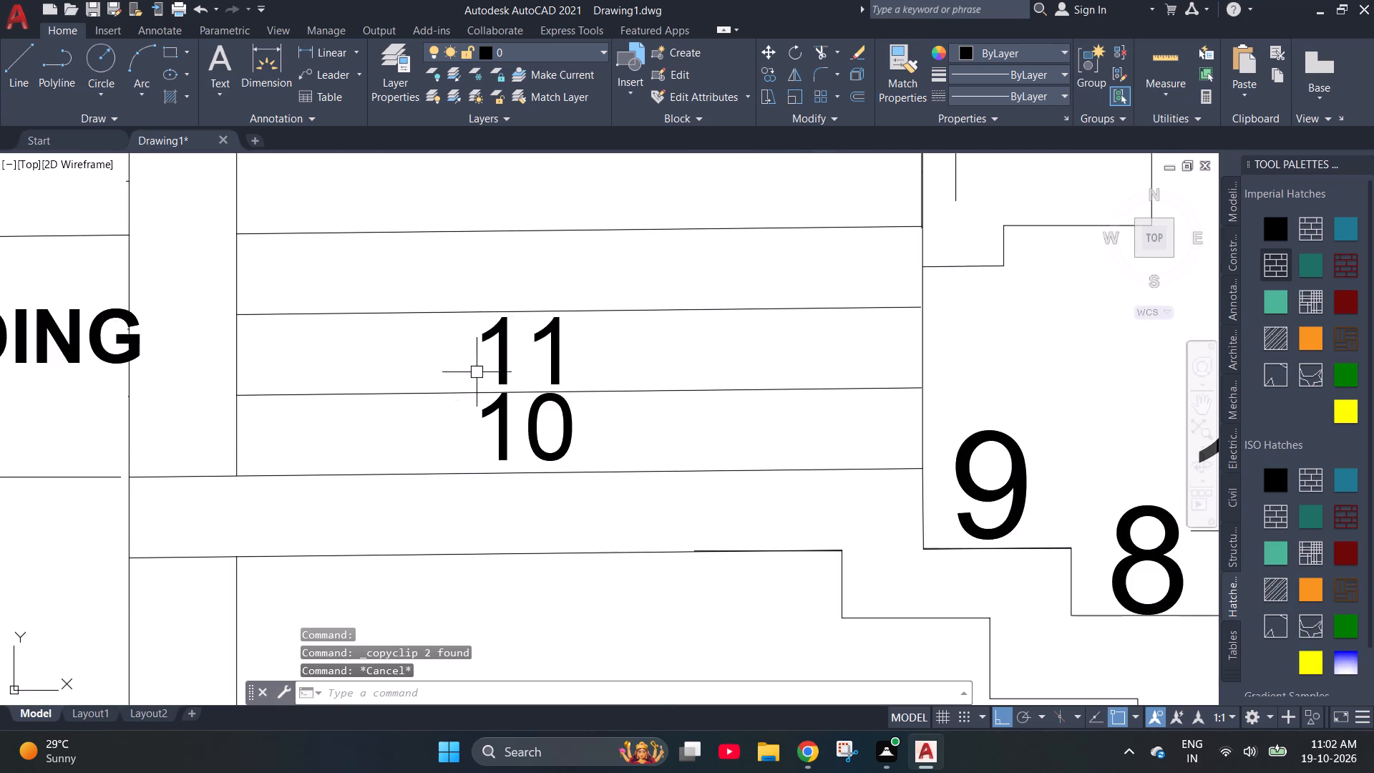
scroll(510, 250, "up", 2)
key("ctrl+v")
scroll(437, 380, "down", 5)
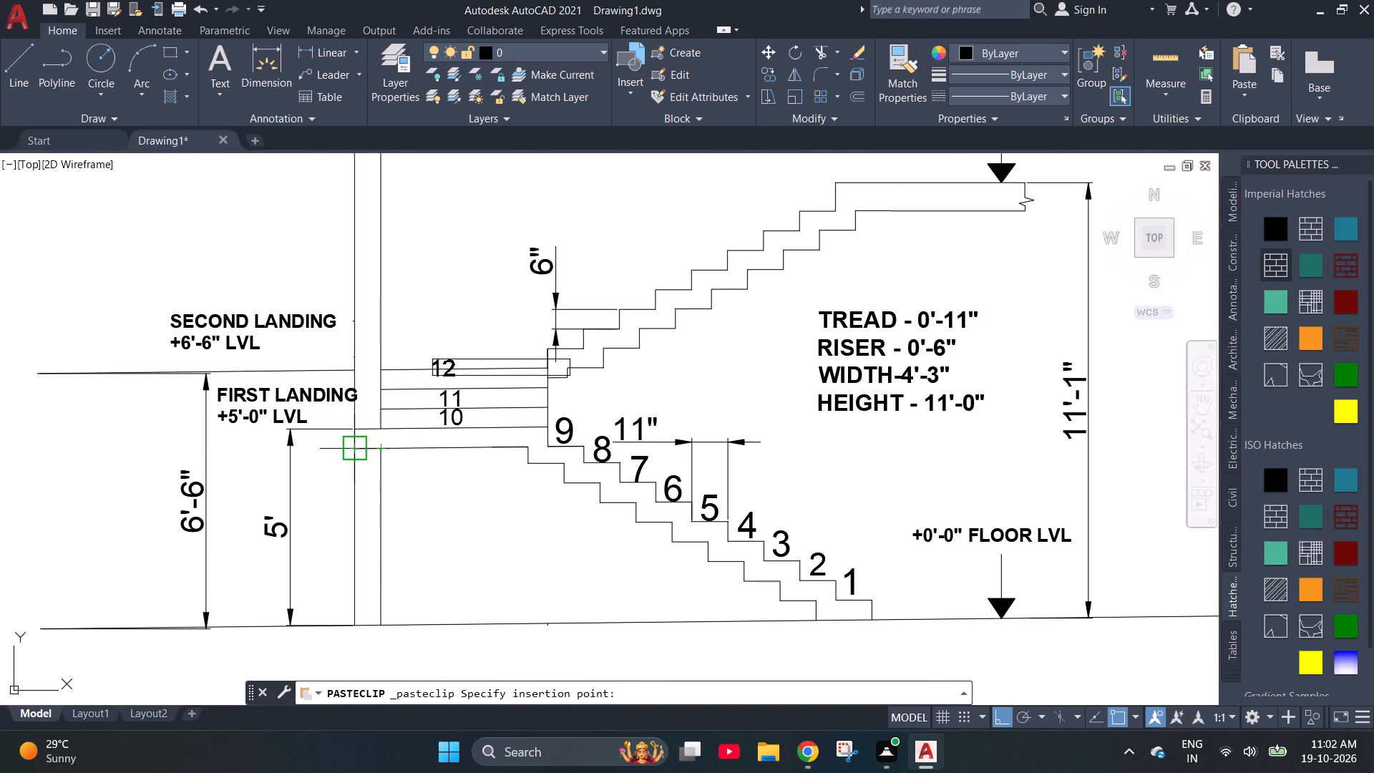
scroll(362, 450, "up", 4)
scroll(362, 450, "down", 2)
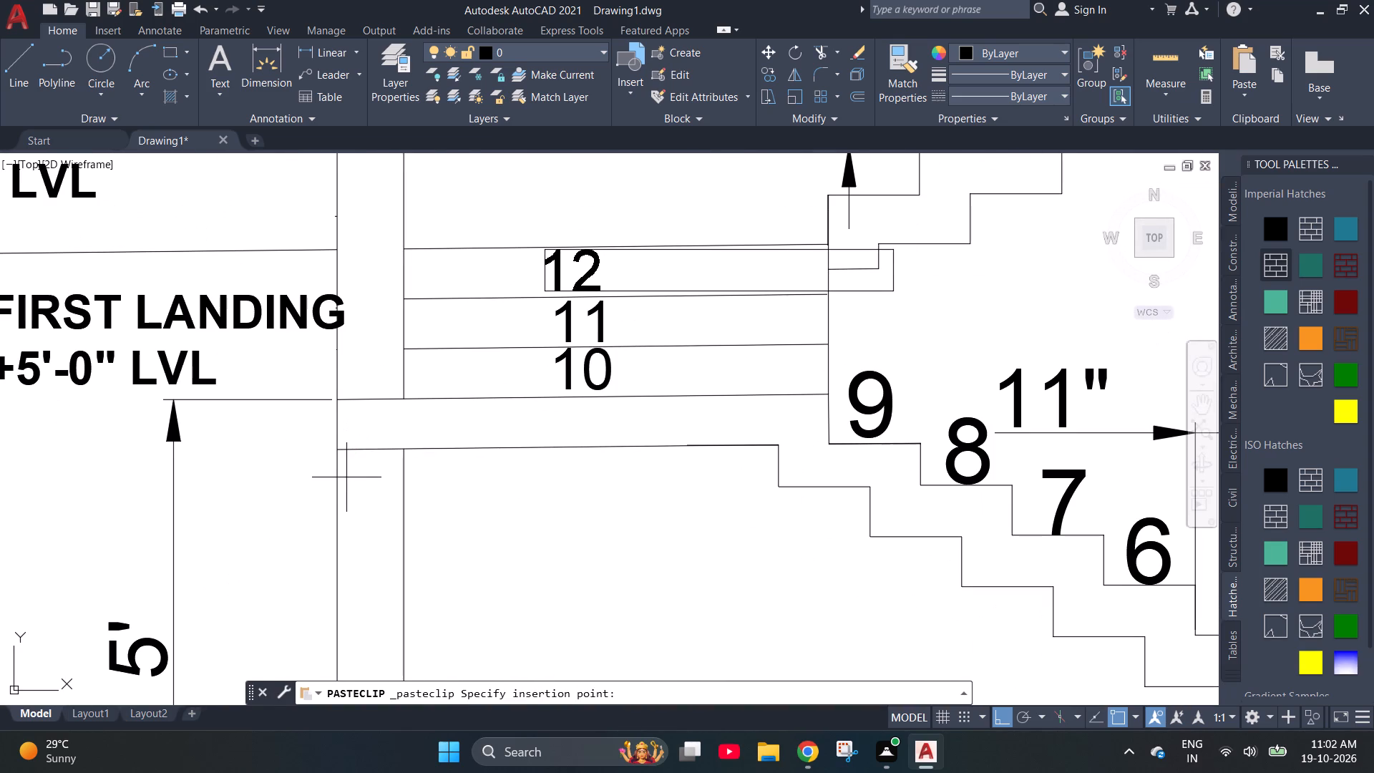
left_click(351, 477)
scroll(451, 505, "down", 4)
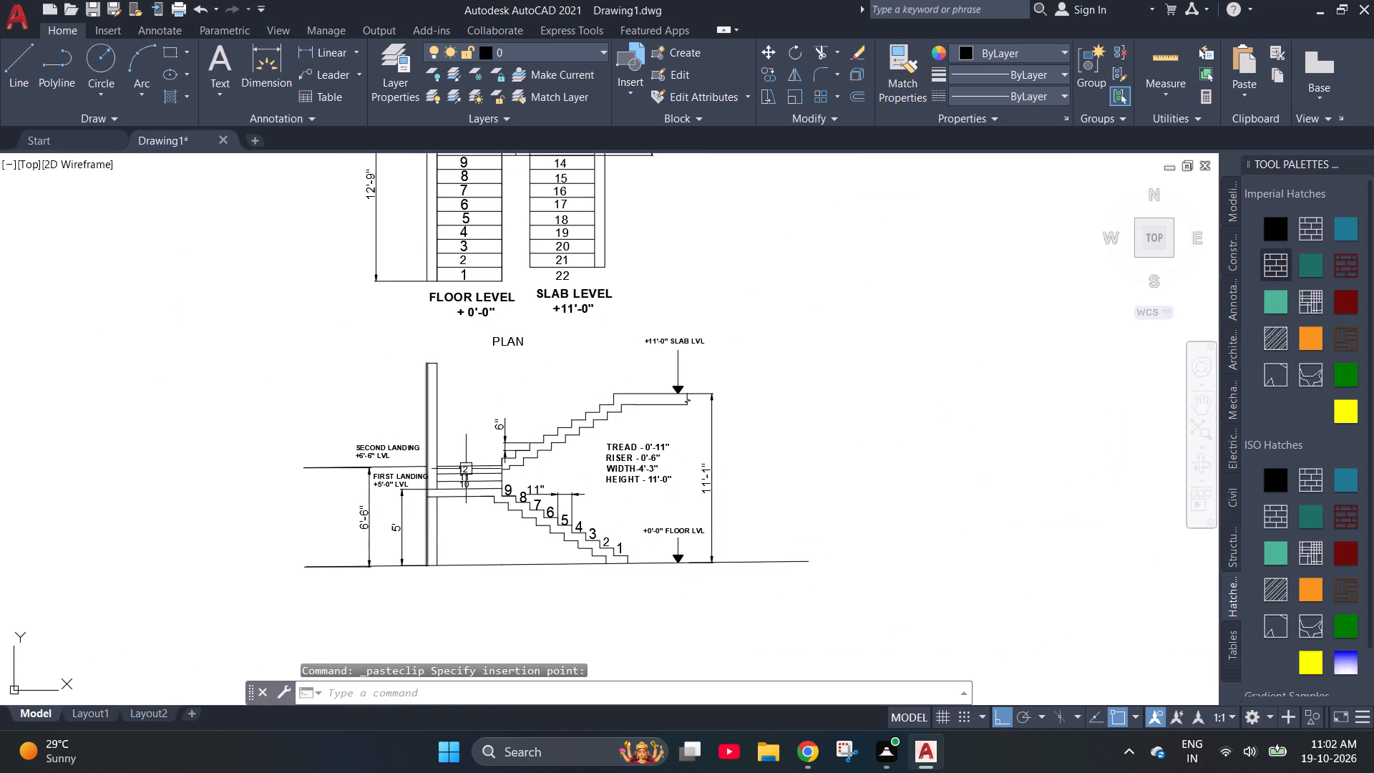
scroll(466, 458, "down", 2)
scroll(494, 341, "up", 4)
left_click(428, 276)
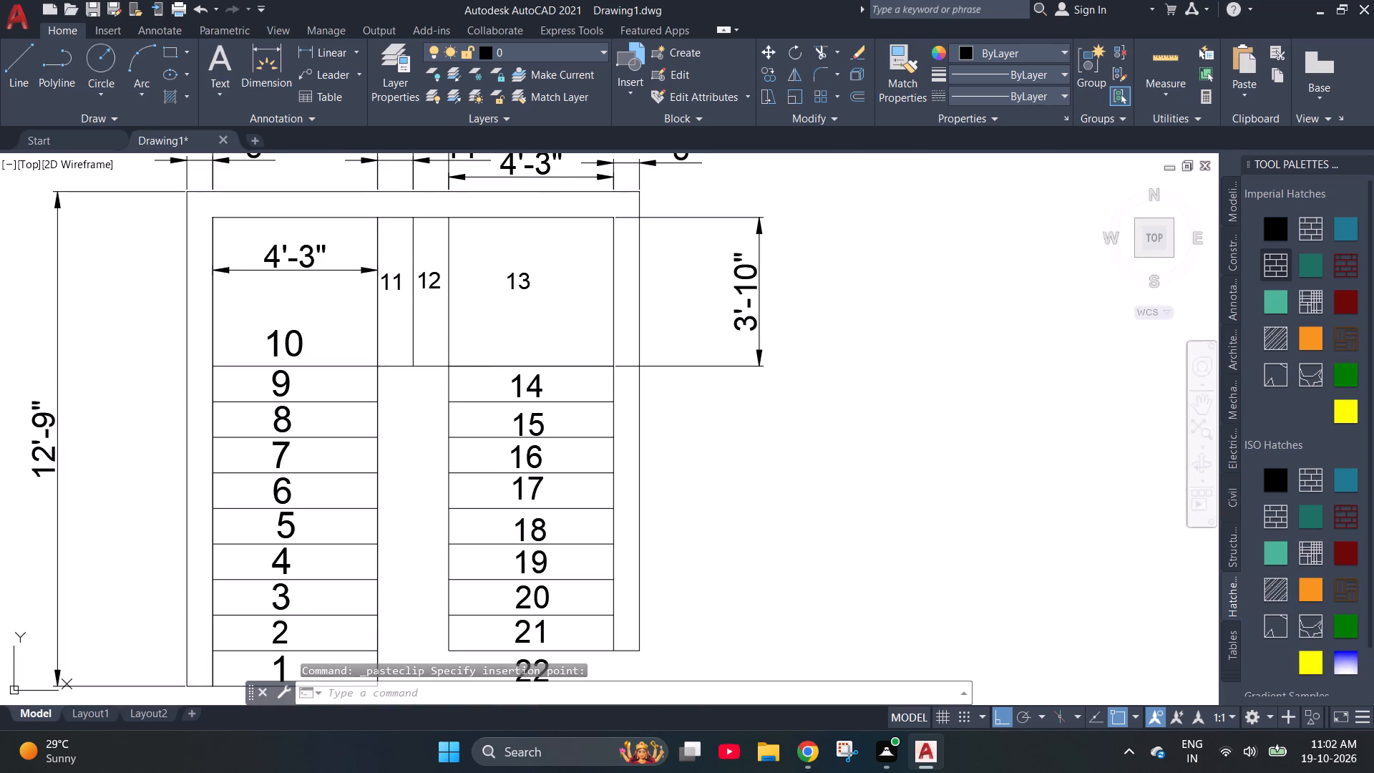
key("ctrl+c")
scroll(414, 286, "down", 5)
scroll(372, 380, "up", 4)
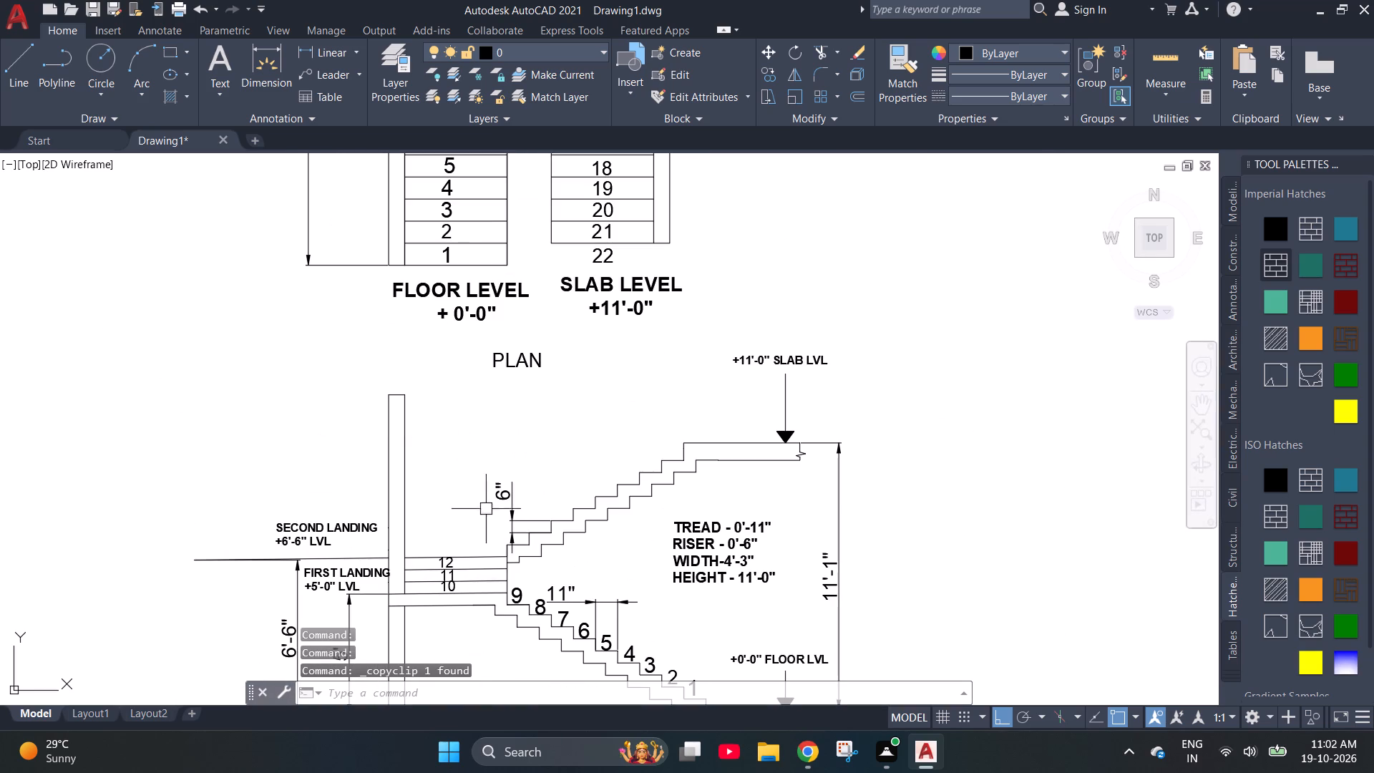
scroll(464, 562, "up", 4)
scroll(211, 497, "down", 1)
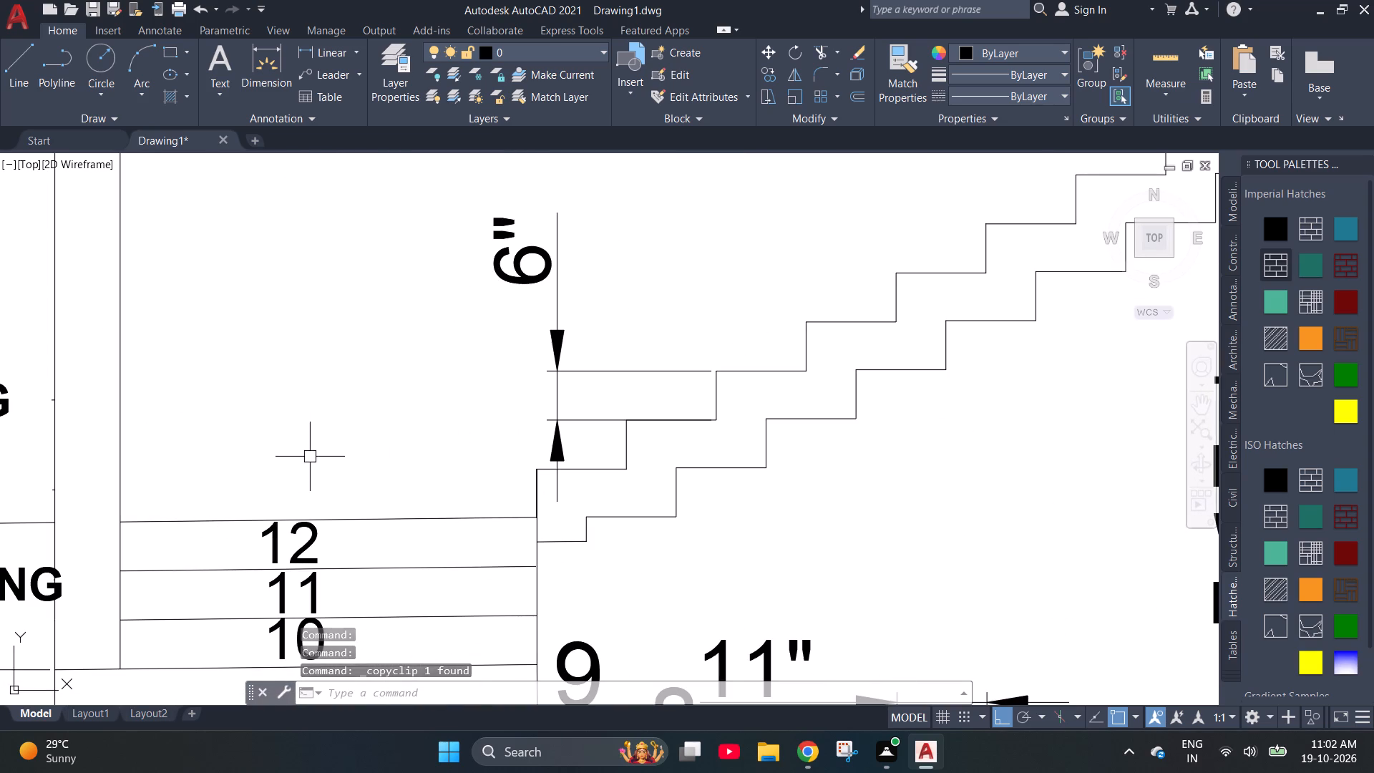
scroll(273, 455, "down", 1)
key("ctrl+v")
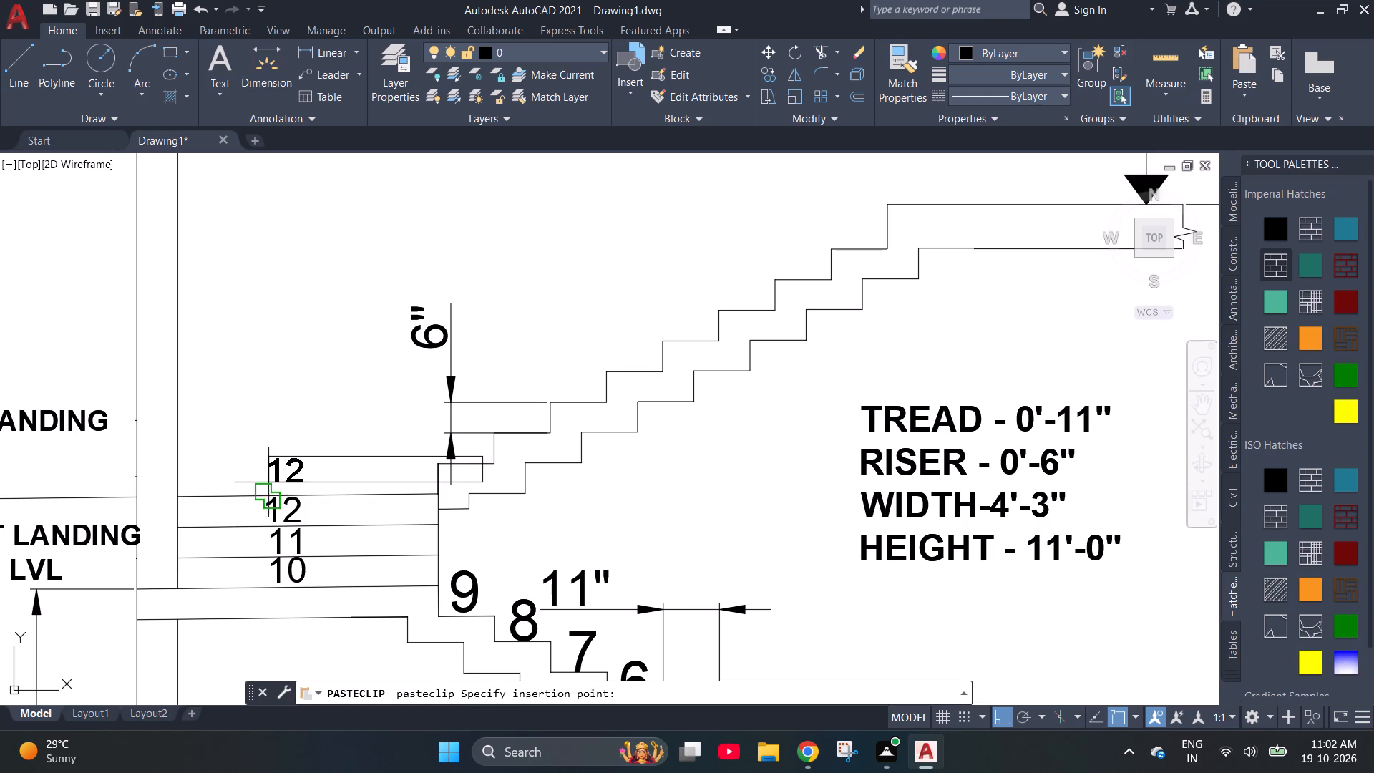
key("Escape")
Copy the step number 13 from the plan and paste it directly above the 12 in the section's landing steps.
scroll(267, 482, "down", 3)
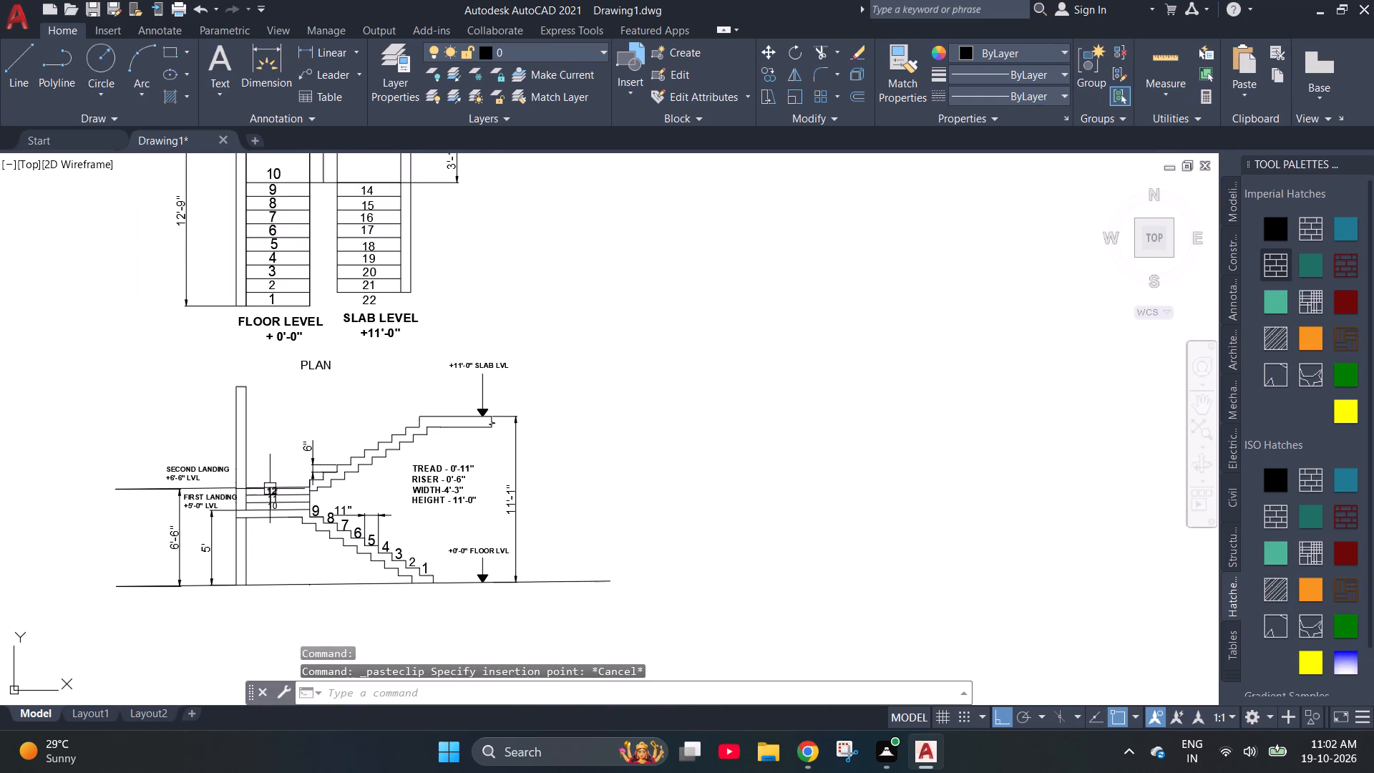
scroll(327, 195, "down", 1)
scroll(336, 166, "up", 4)
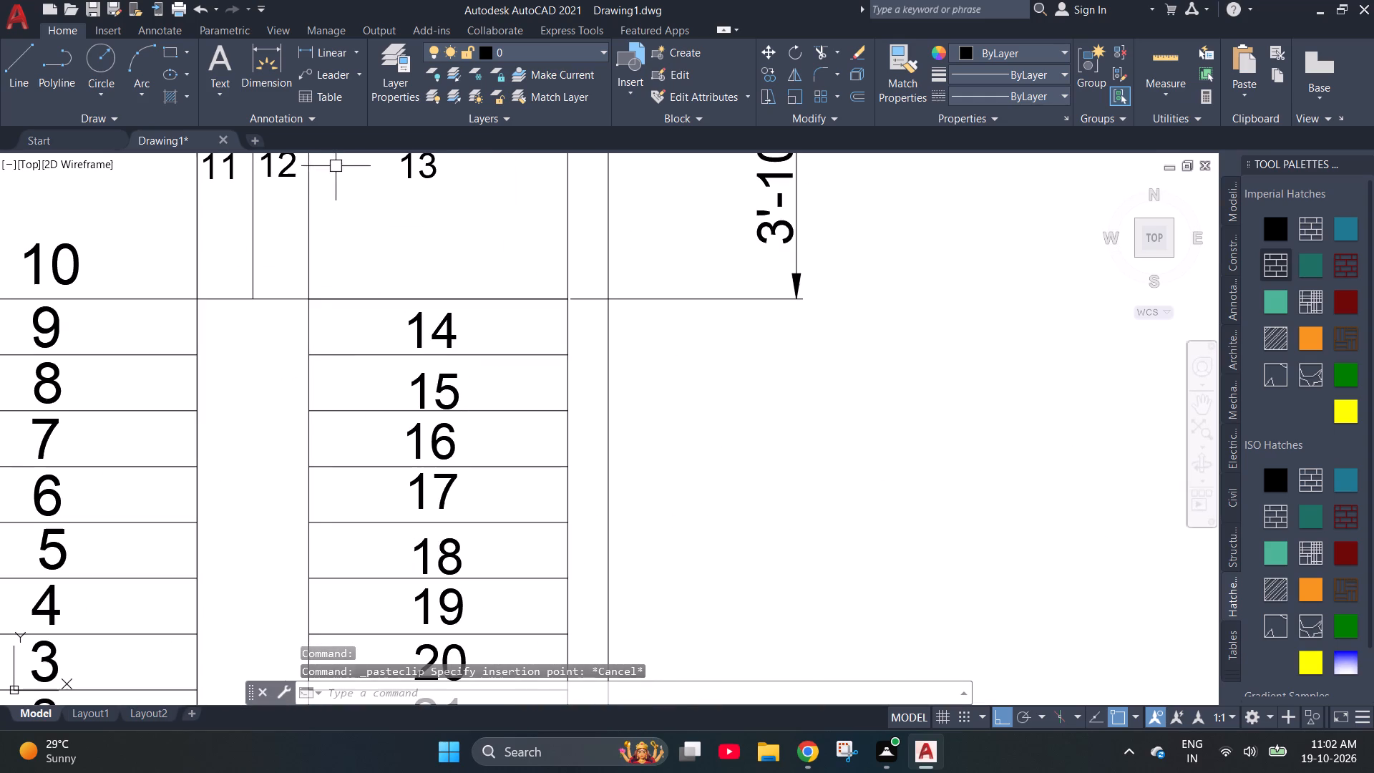
left_click(431, 167)
key("ctrl+c")
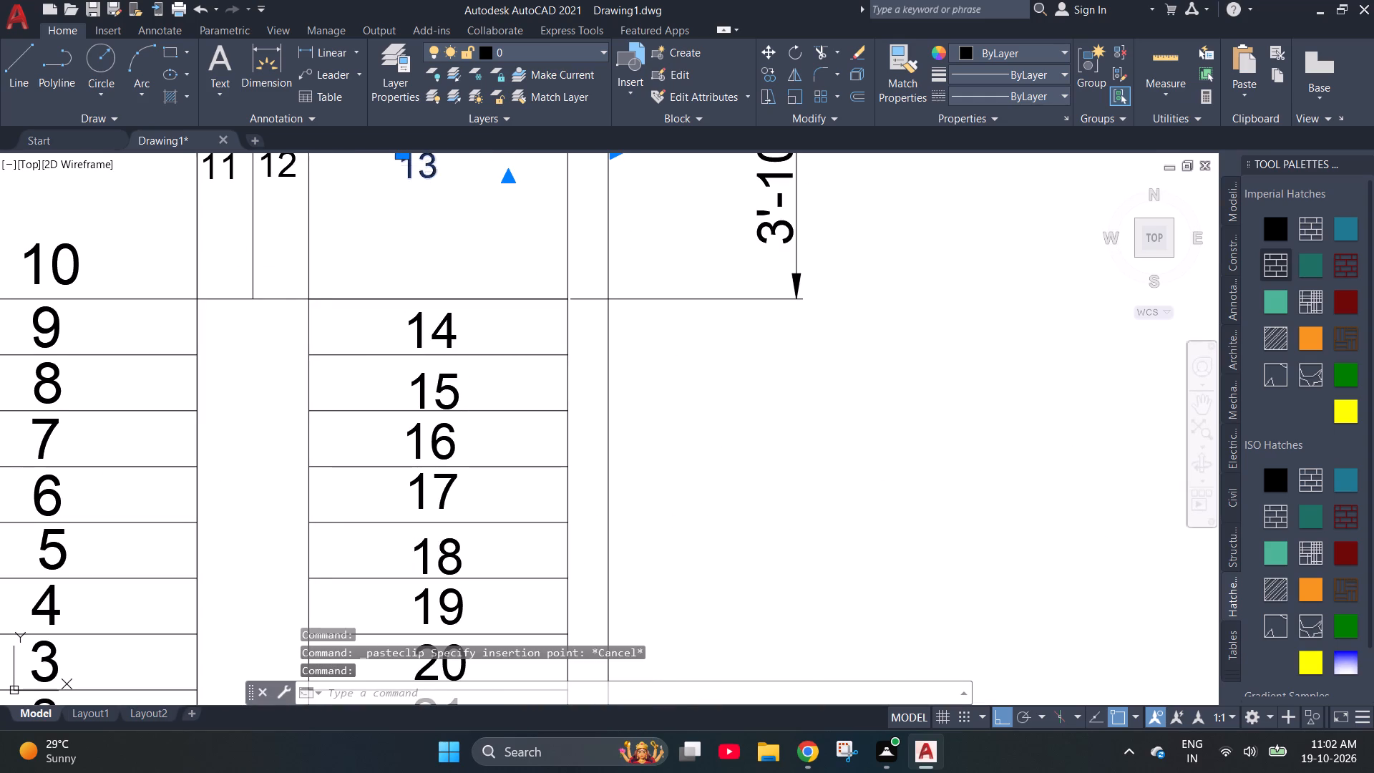
scroll(399, 242, "down", 4)
scroll(351, 525, "up", 3)
scroll(343, 437, "up", 2)
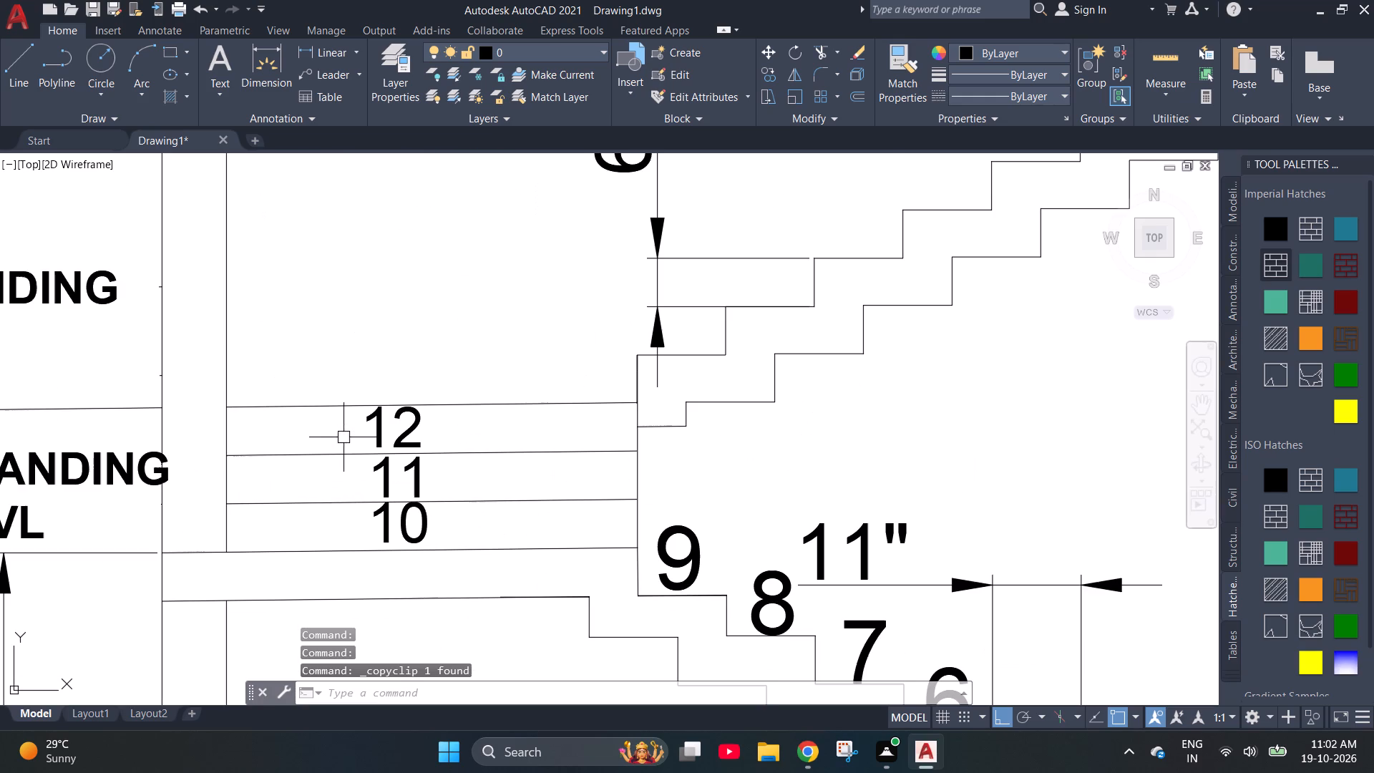
key("ctrl+v")
left_click(364, 390)
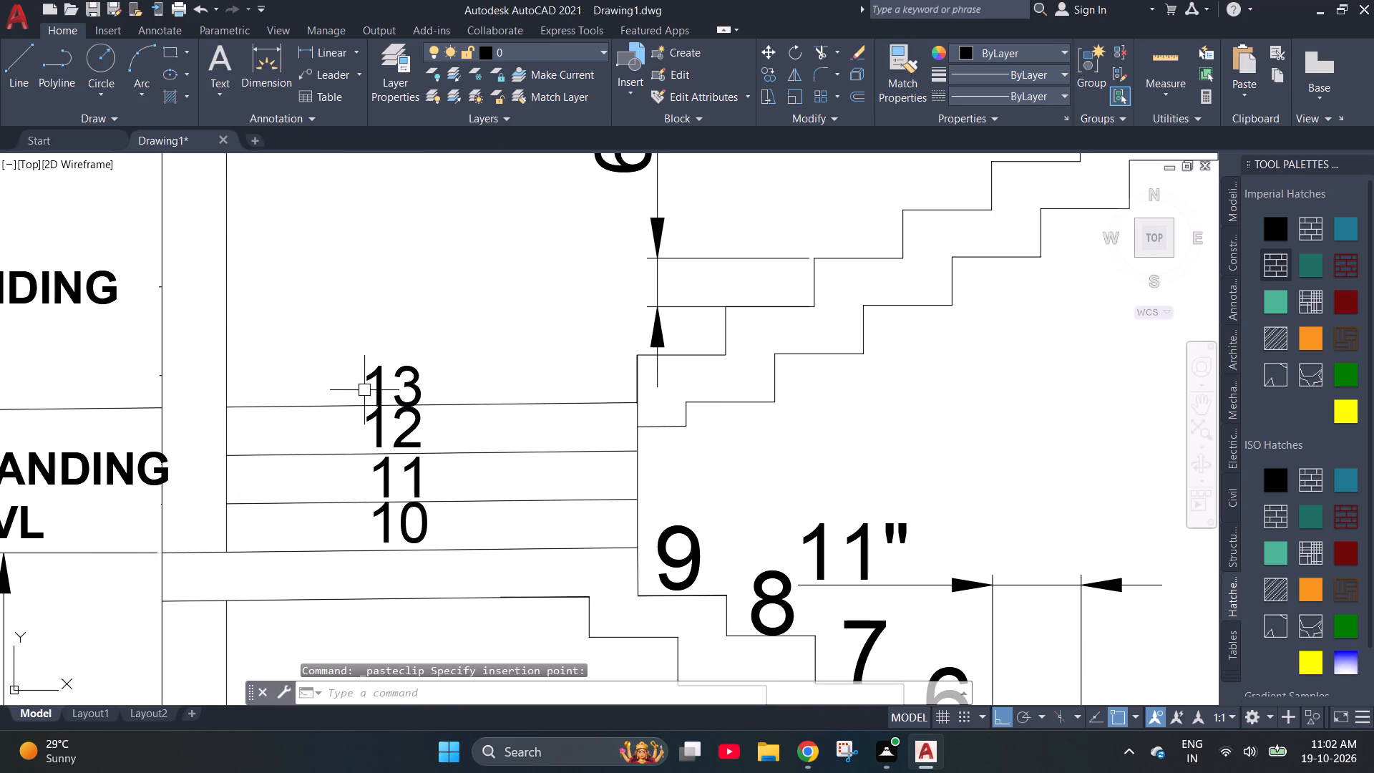
Move the pasted 13 straight up so it sits clear above the second landing line and the 12.
scroll(405, 379, "up", 3)
left_click(399, 323)
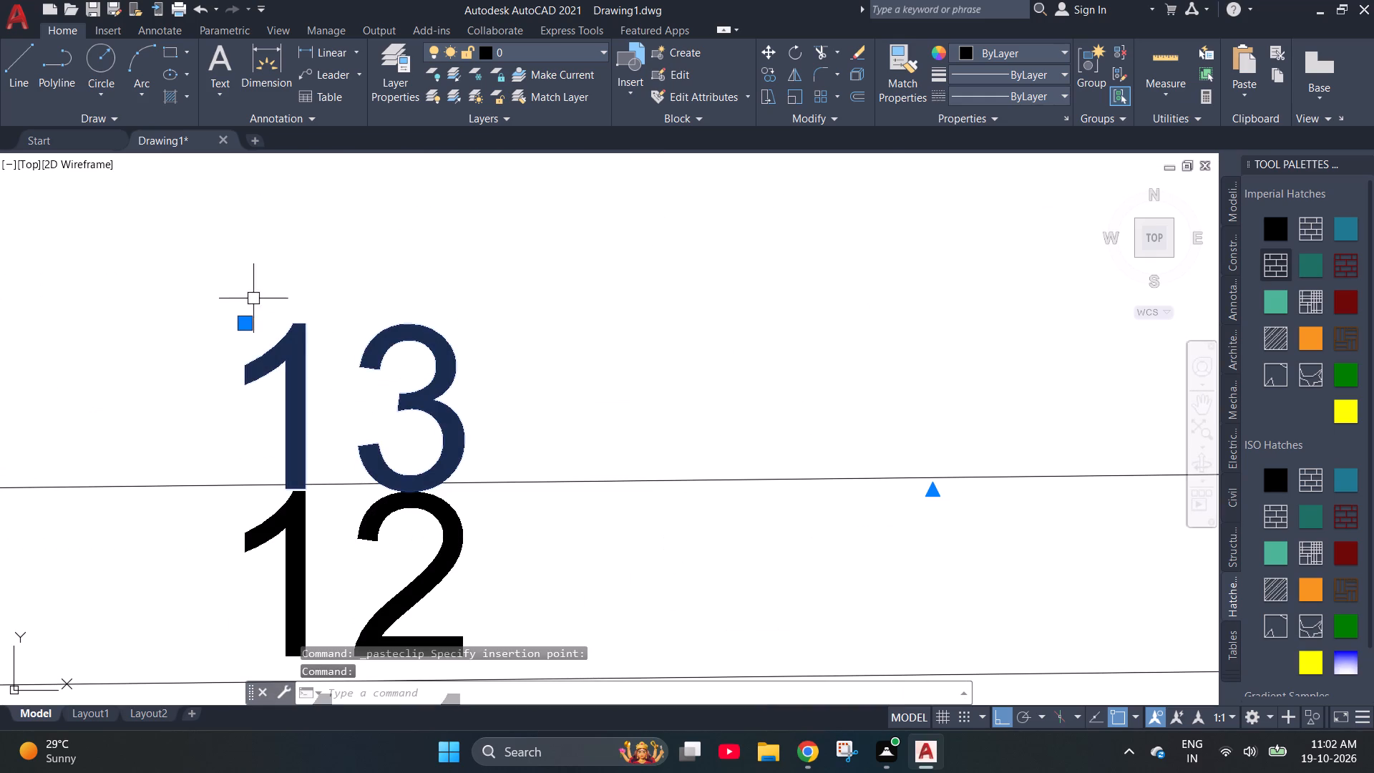
left_click(240, 320)
left_click(245, 288)
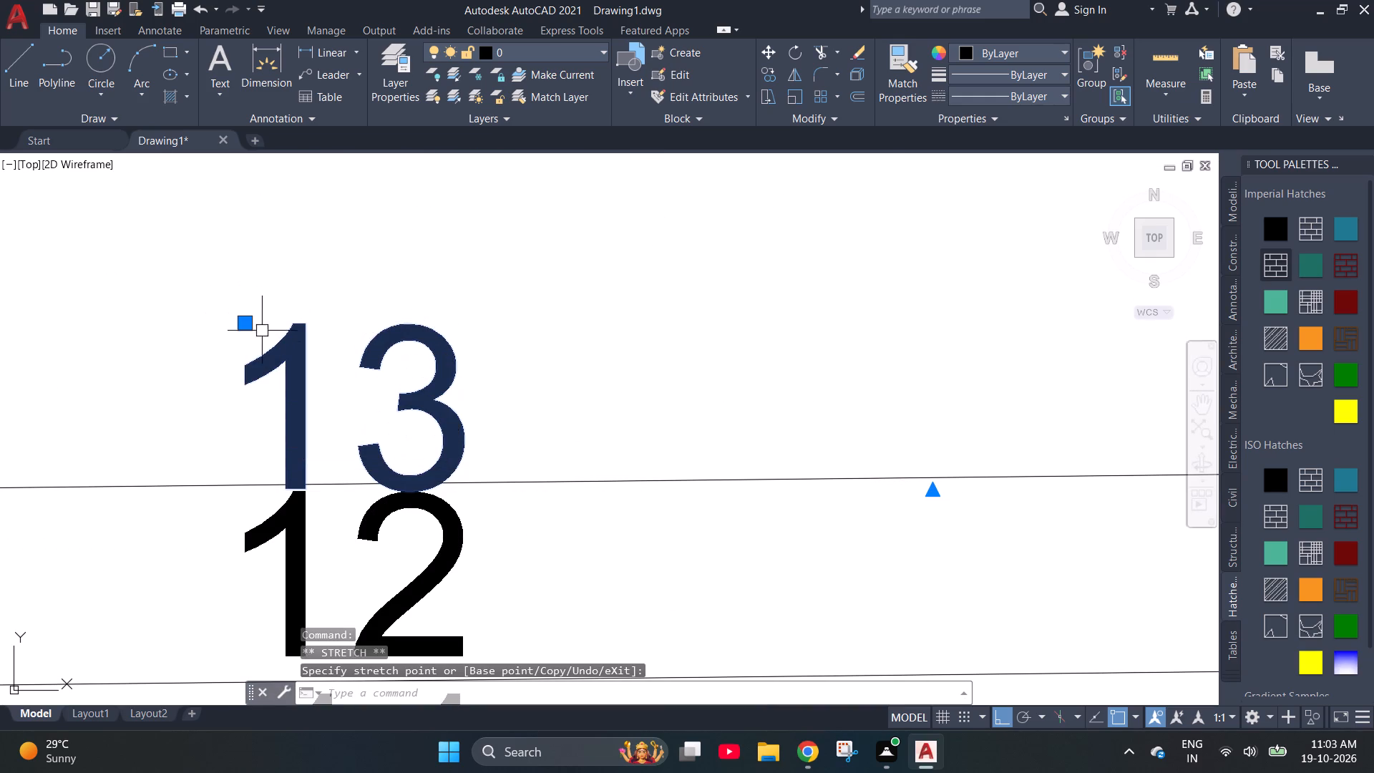
left_click(239, 321)
left_click(243, 288)
left_click_drag(244, 323, 240, 256)
left_click(240, 256)
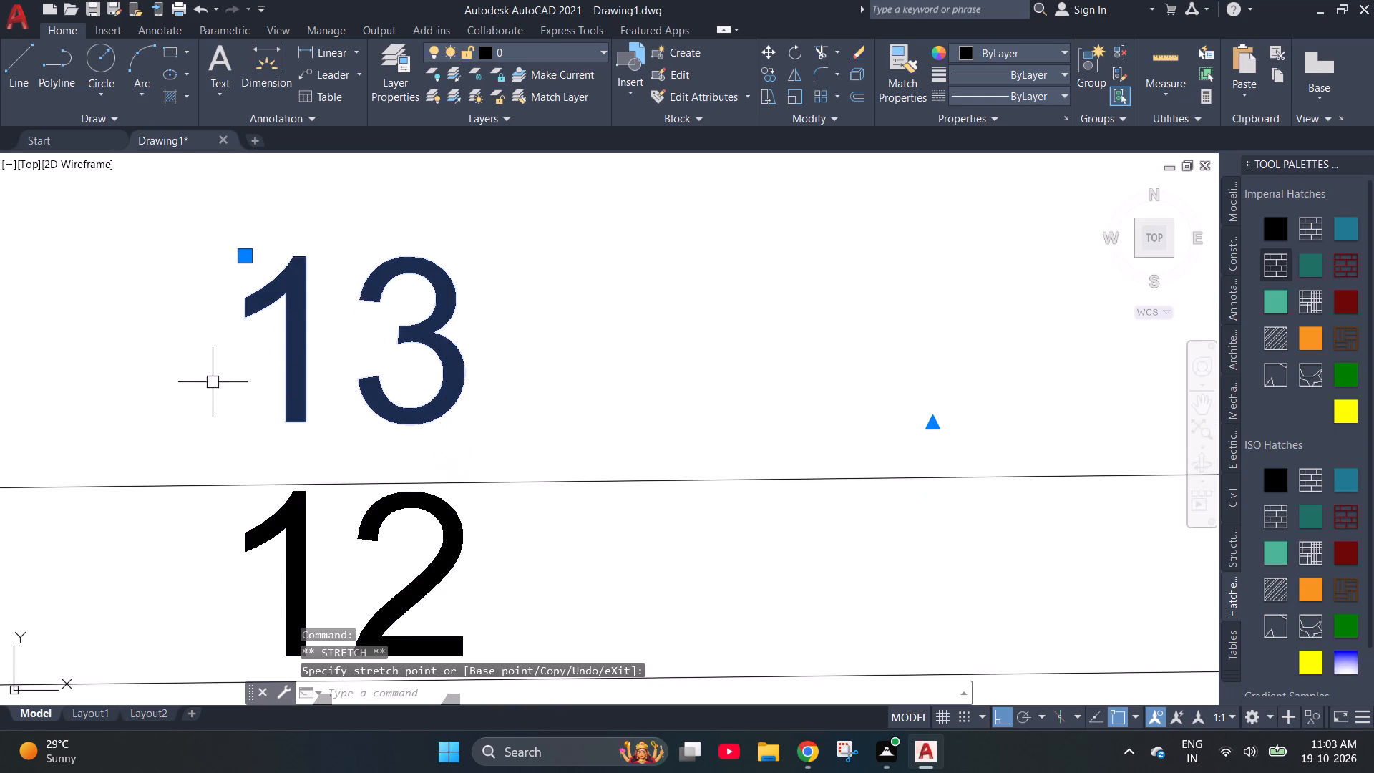
scroll(203, 392, "down", 1)
key("Escape")
Copy the step number 14 from the plan and paste it on the lowest tread of the section's upper flight.
scroll(203, 392, "down", 2)
scroll(150, 436, "down", 1)
scroll(185, 545, "down", 1)
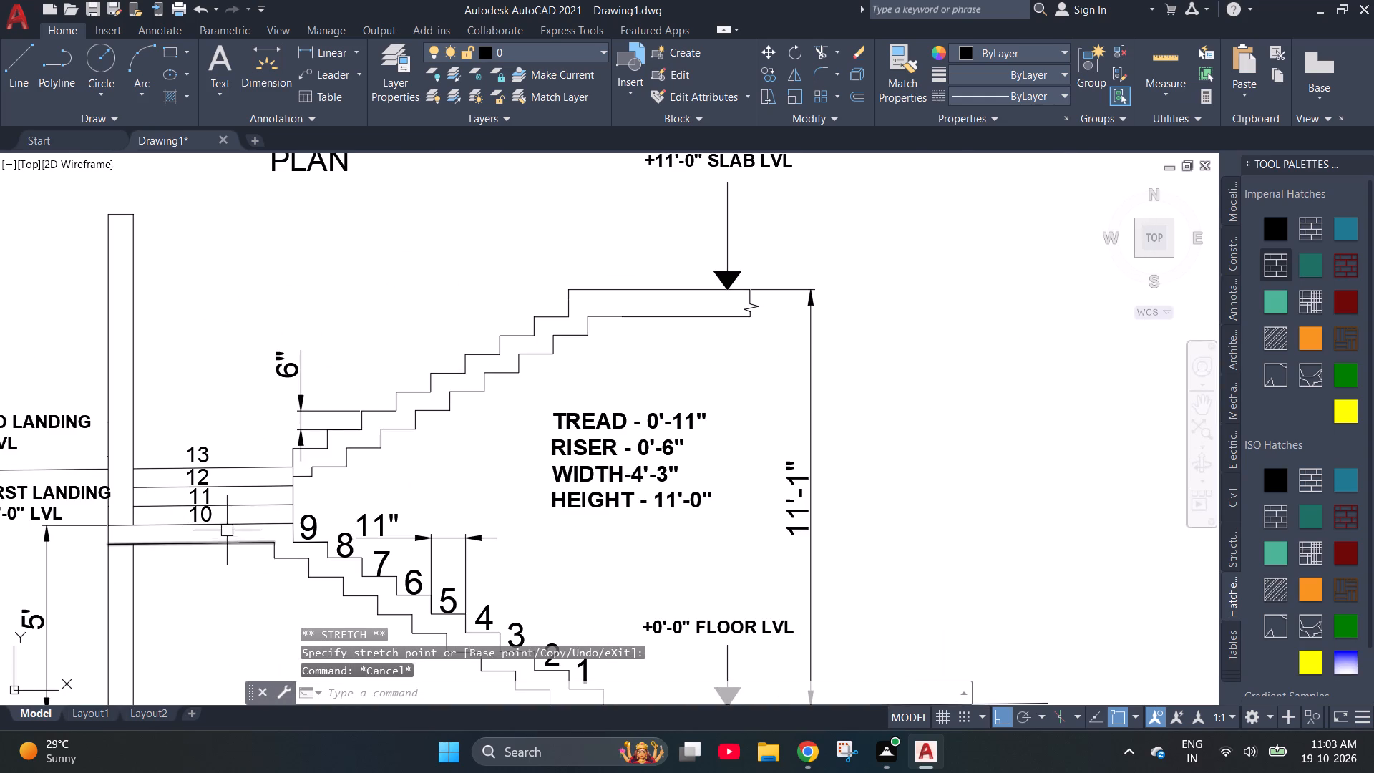
scroll(317, 514, "down", 2)
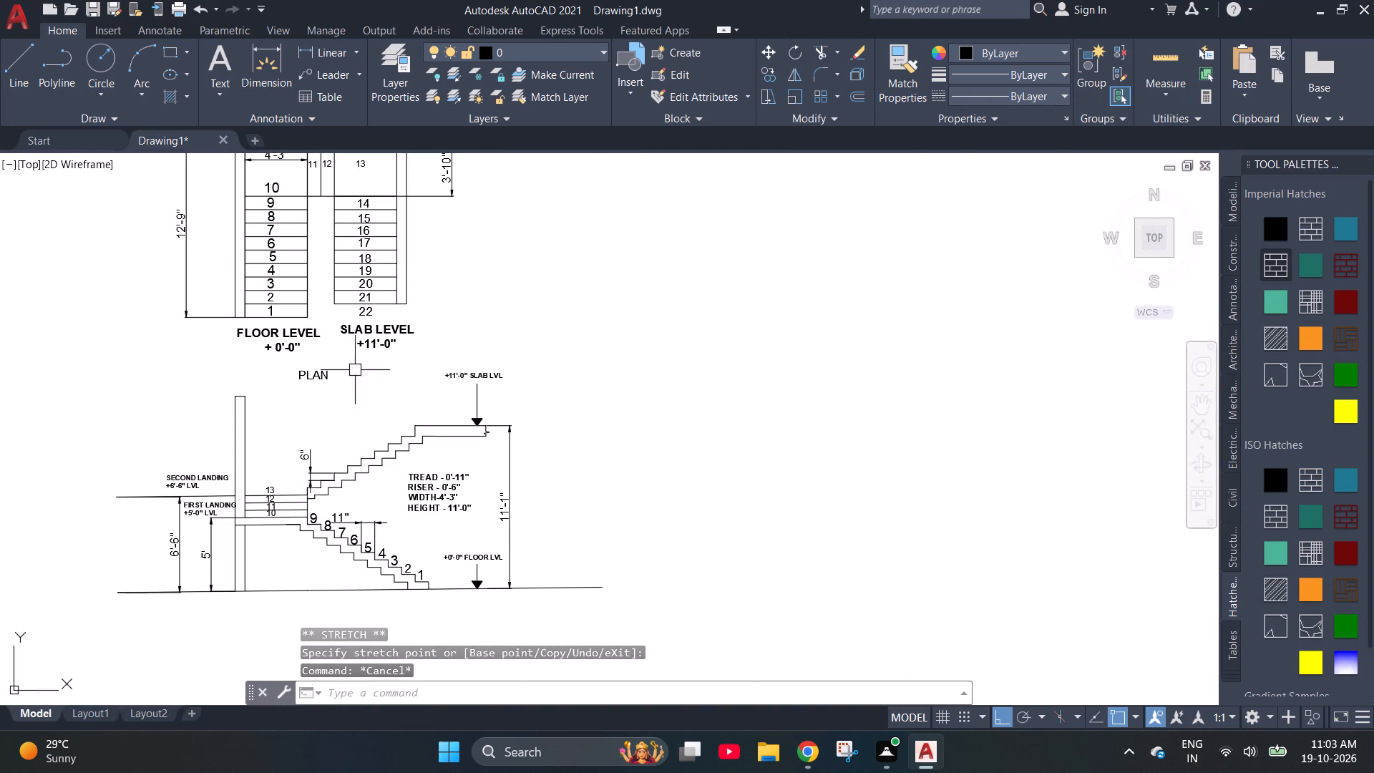
scroll(360, 188, "up", 3)
left_click(380, 239)
key("ctrl+c")
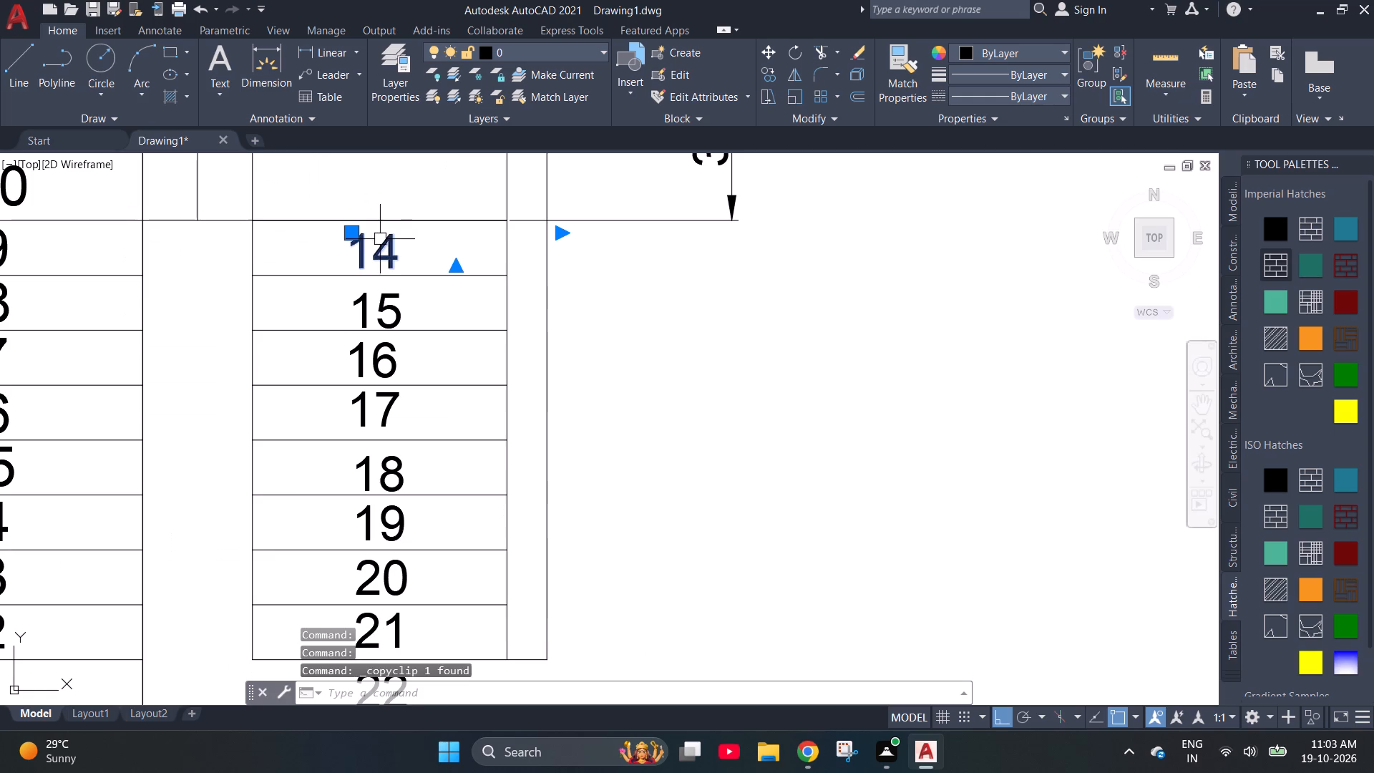
key("Escape")
scroll(360, 371, "down", 3)
scroll(307, 642, "up", 4)
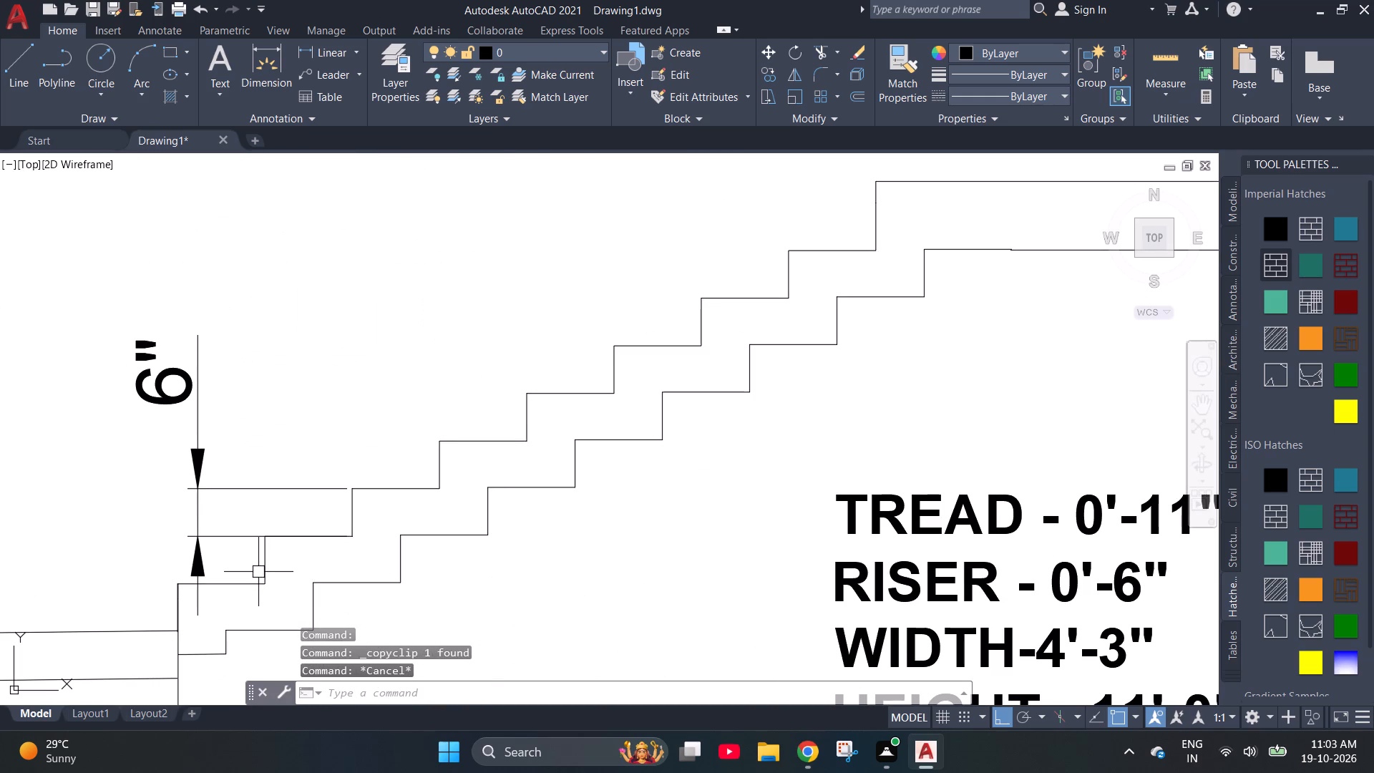
key("ctrl+v")
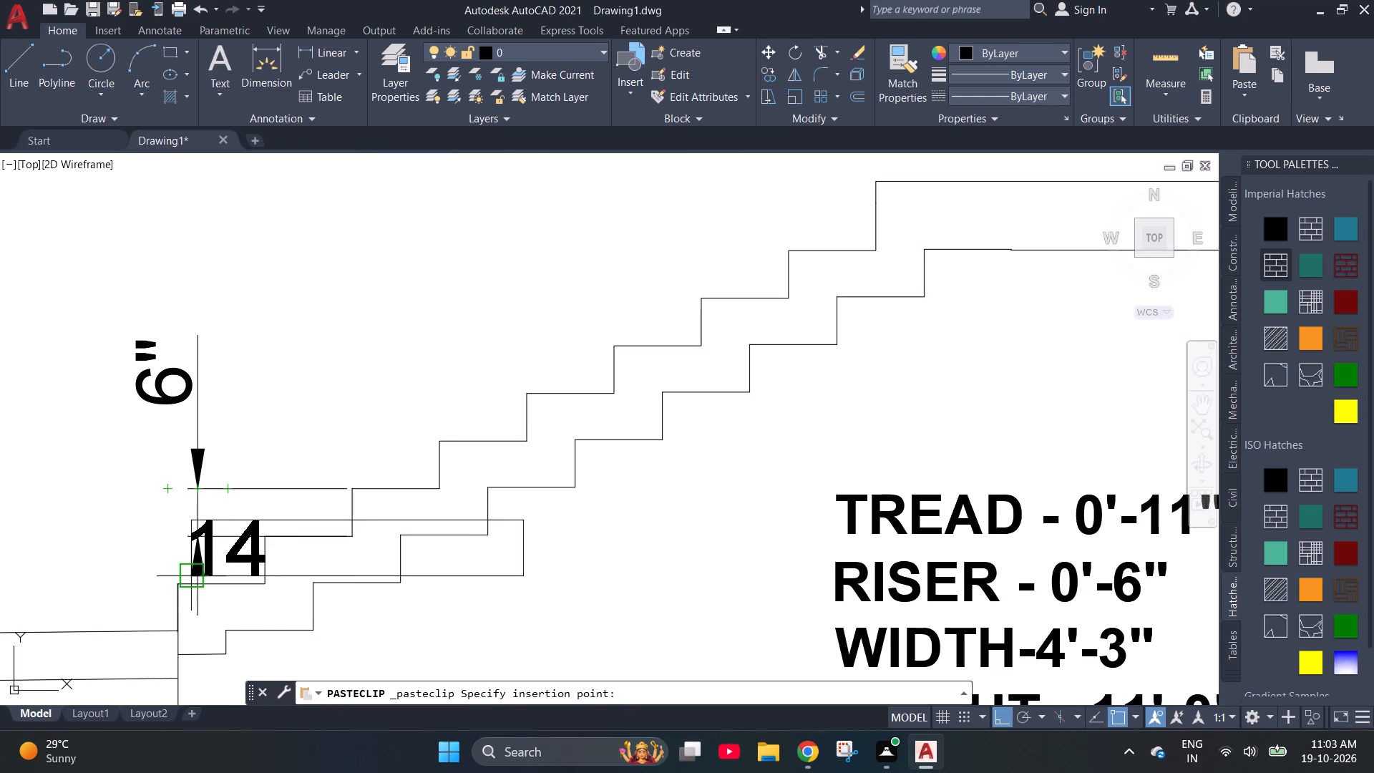
left_click(178, 567)
key("Escape")
Copy the step number 15 from the plan and paste it directly above the 14 in the section.
scroll(266, 602, "down", 2)
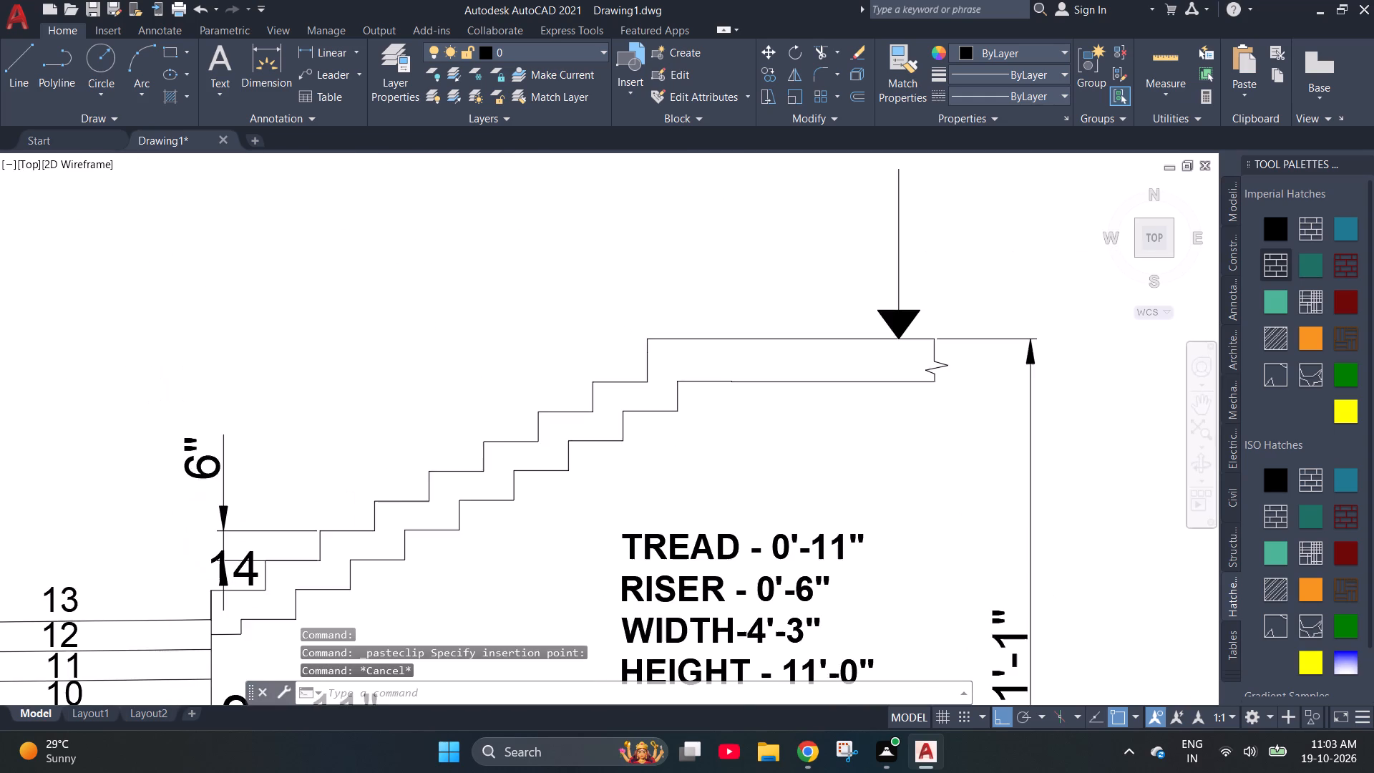
scroll(266, 602, "down", 1)
left_click(329, 170)
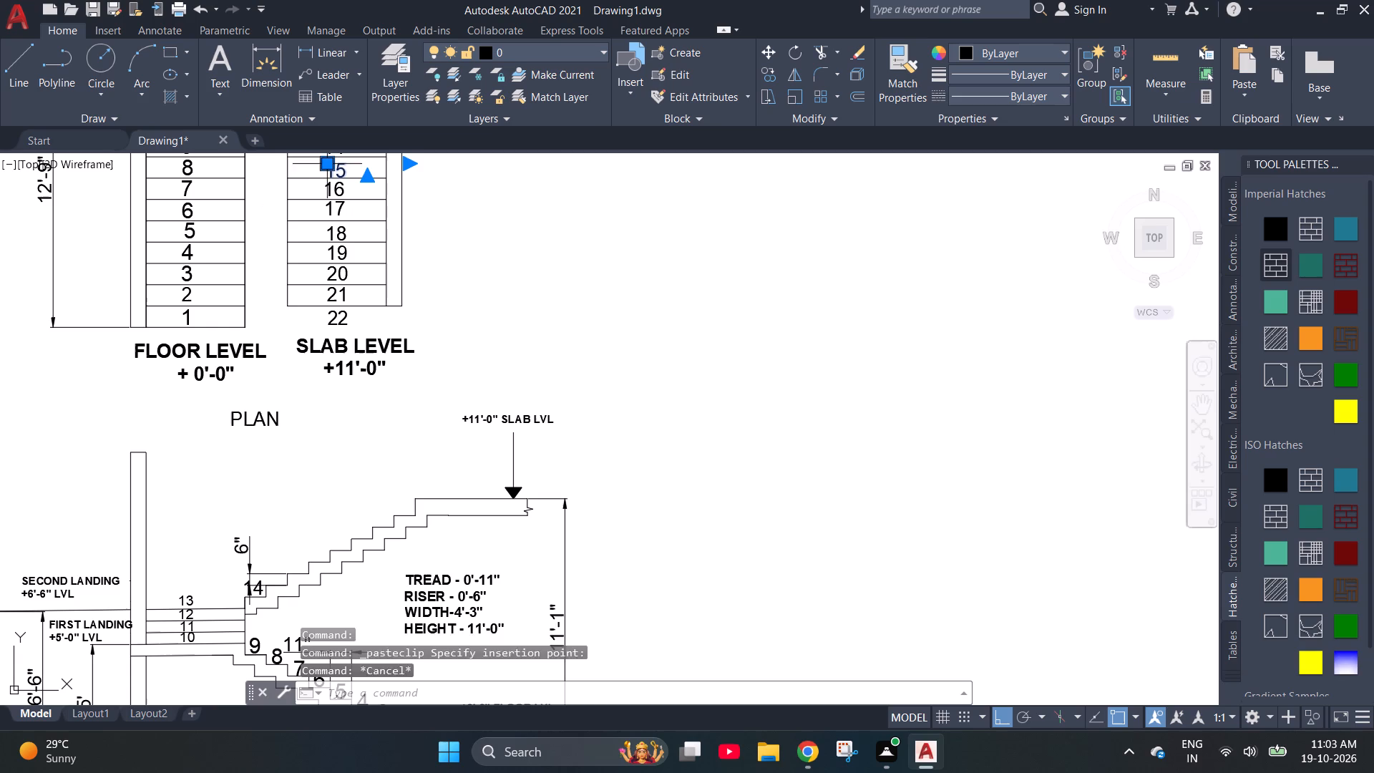
key("ctrl+c")
key("ctrl+v")
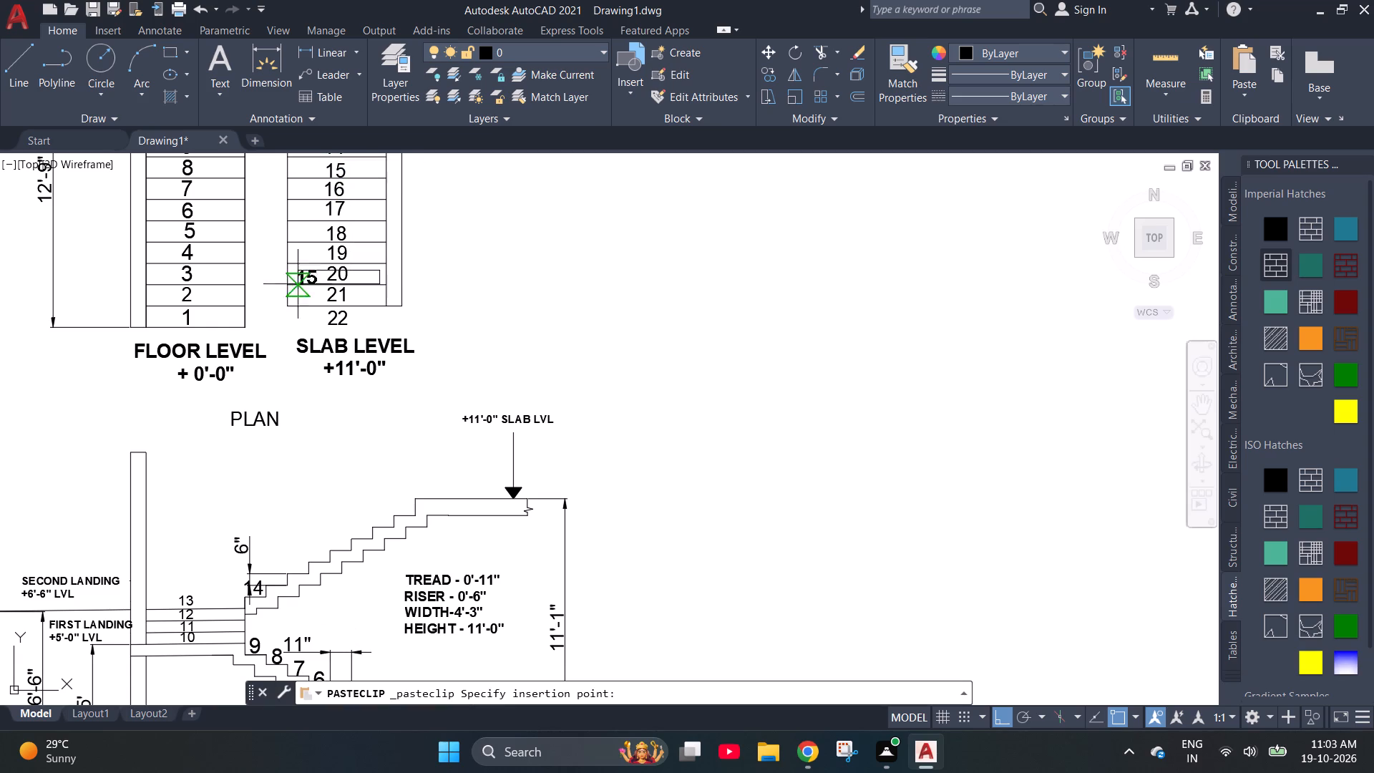
scroll(268, 582, "up", 3)
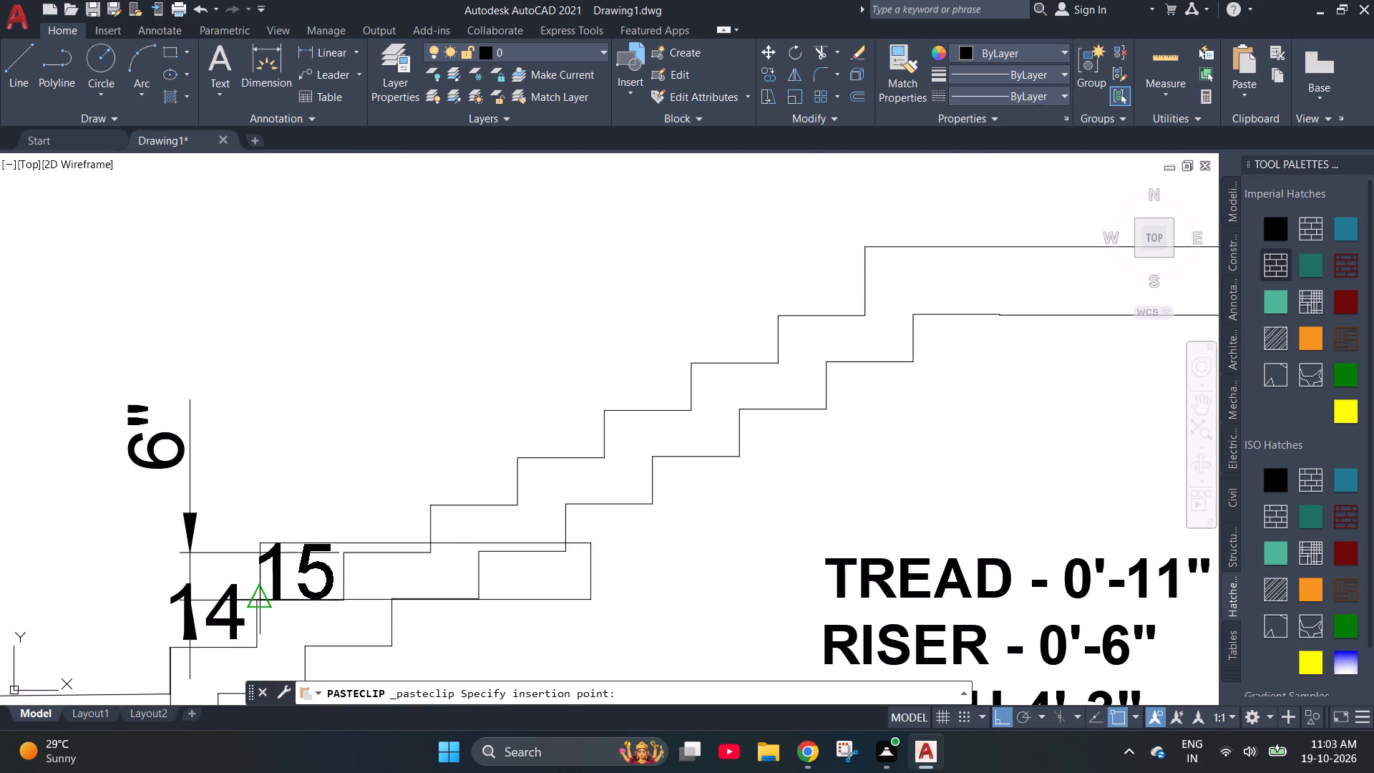
left_click(255, 587)
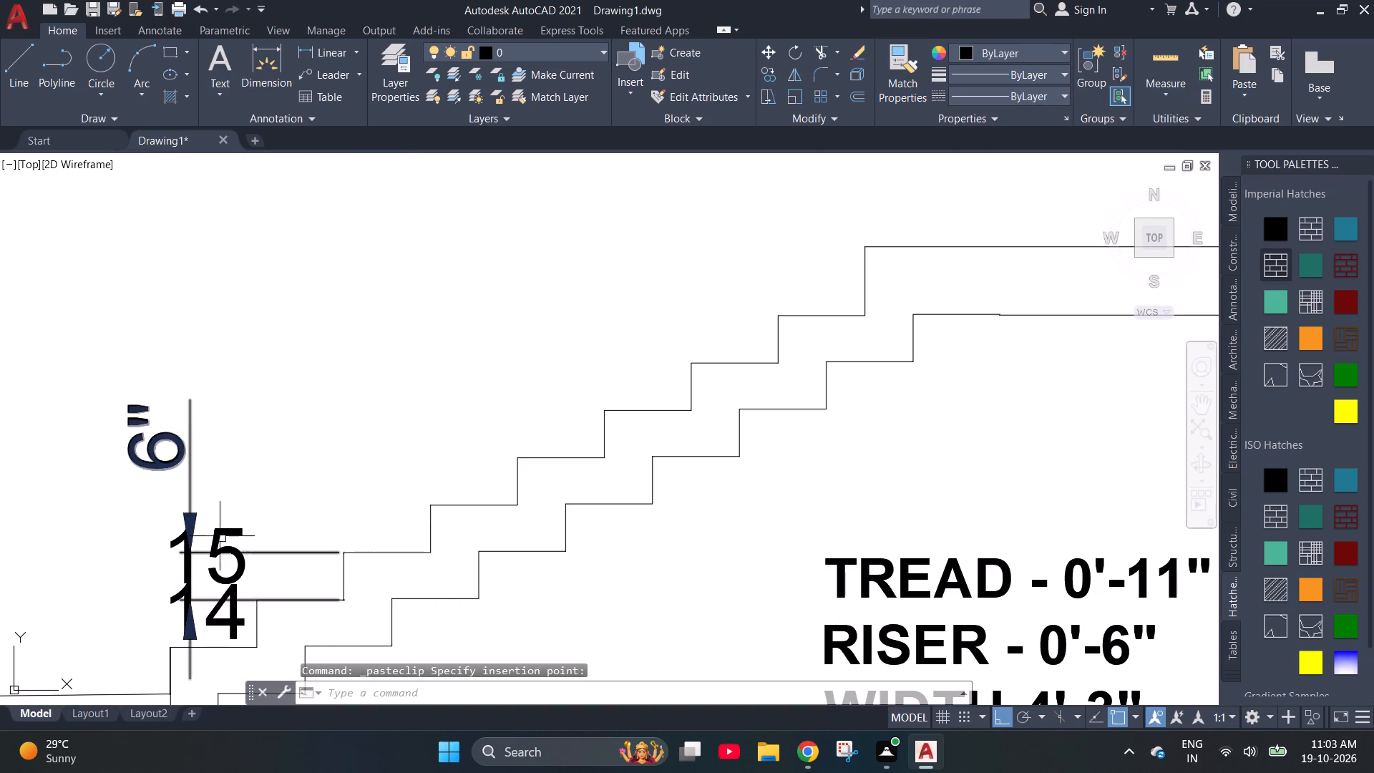
Turn off ortho mode and move the pasted 15 across onto the second tread of the upper flight.
left_click(239, 550)
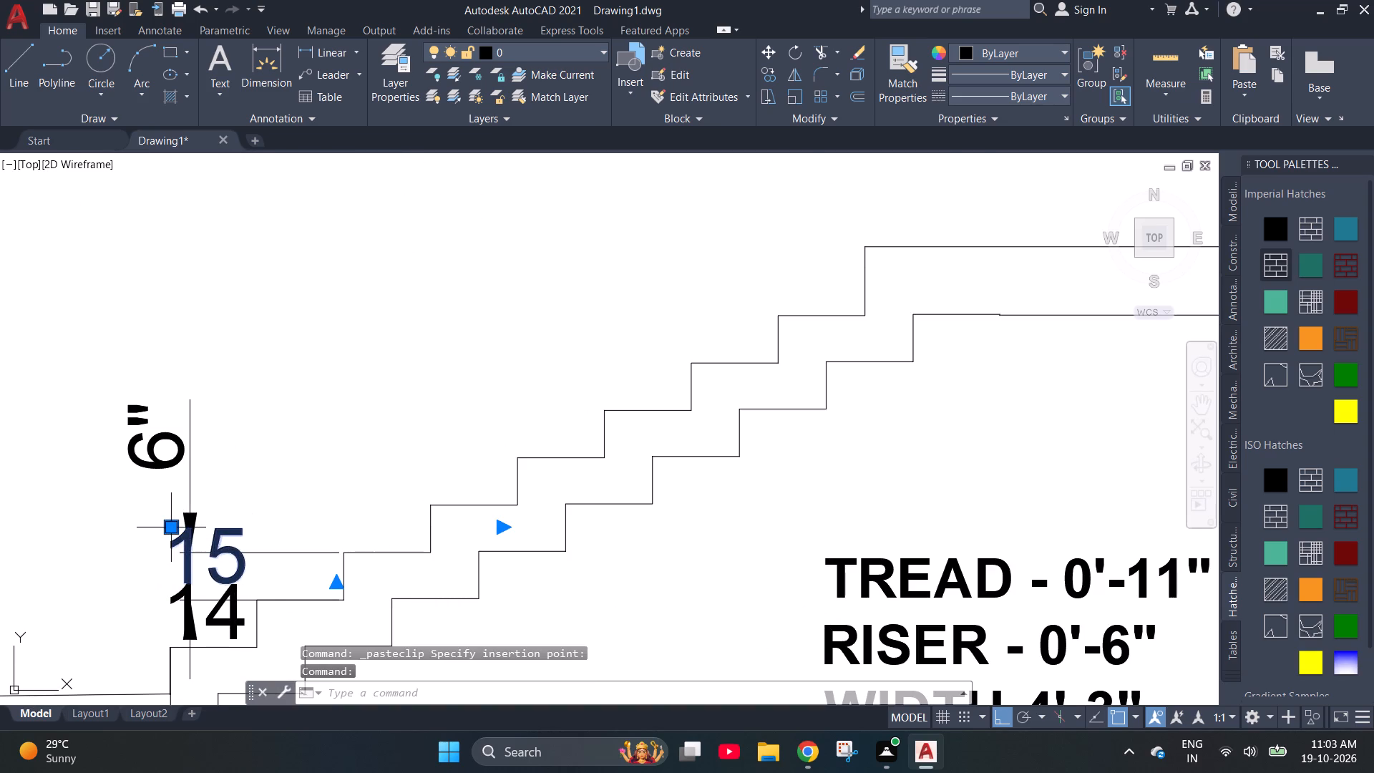
left_click(172, 530)
left_click(255, 536)
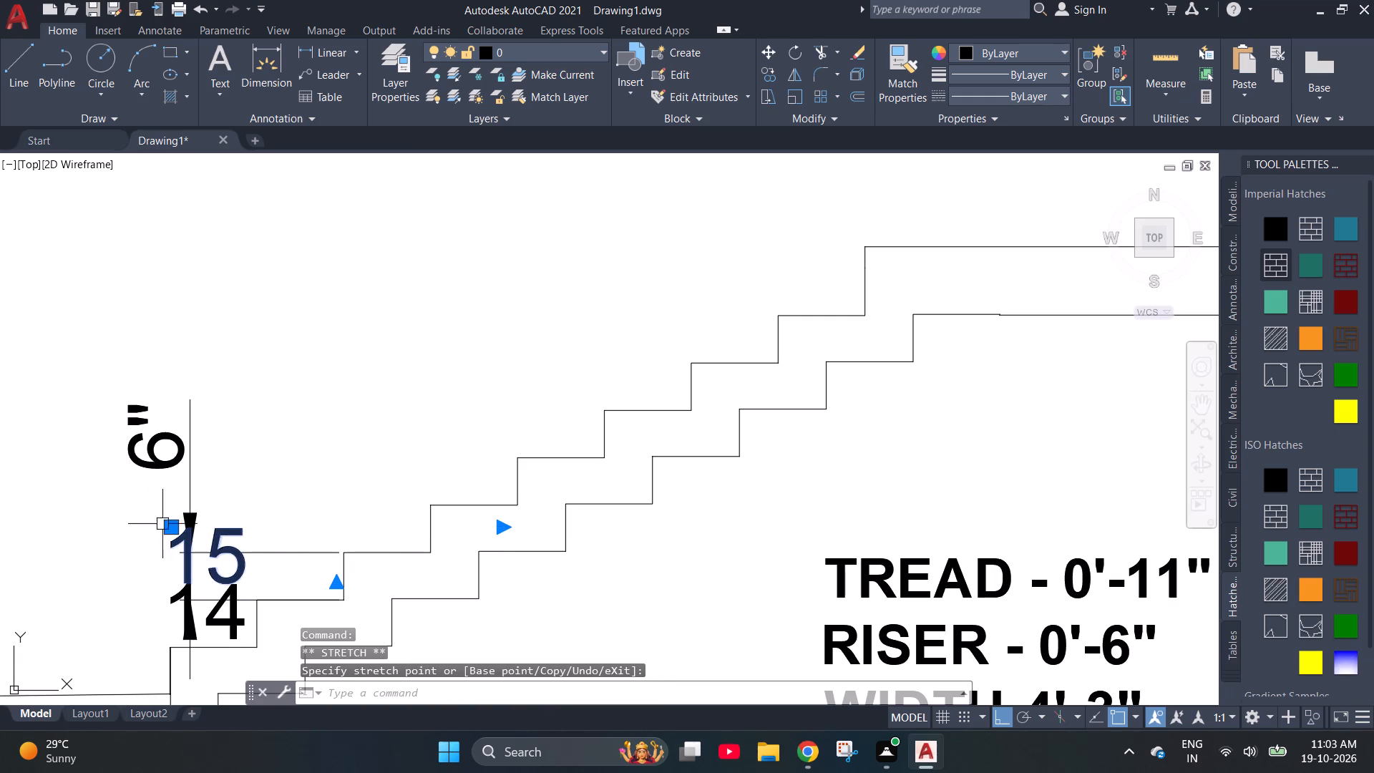
left_click(166, 525)
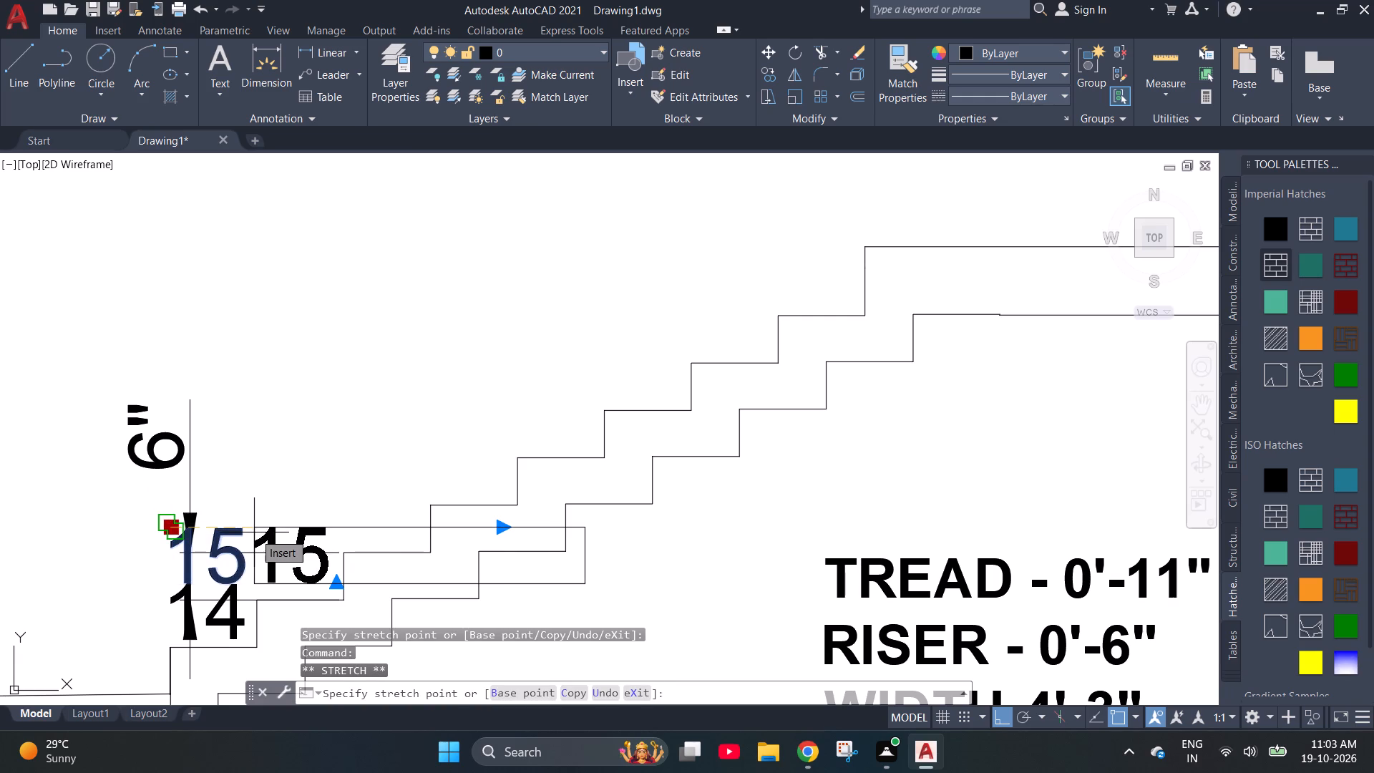
key("F9")
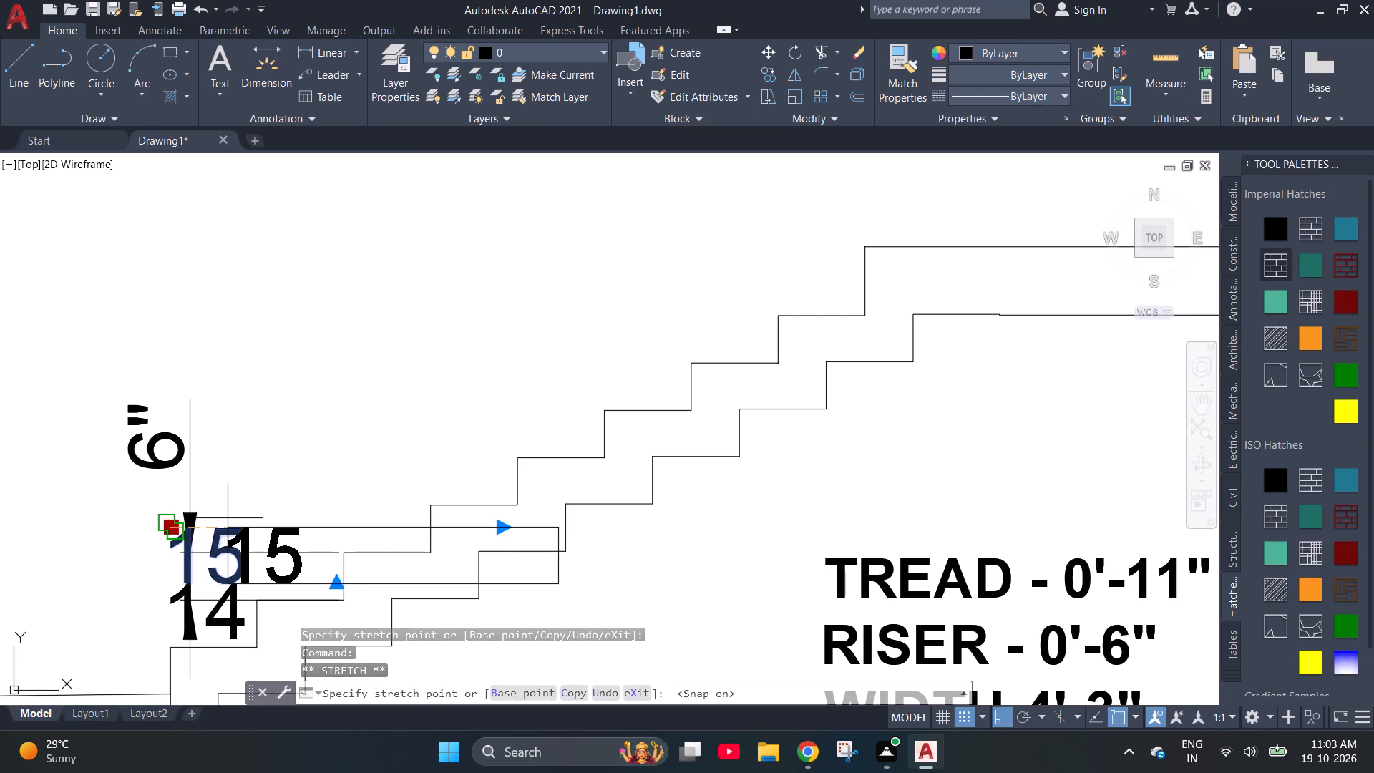
key("F9")
key("F8")
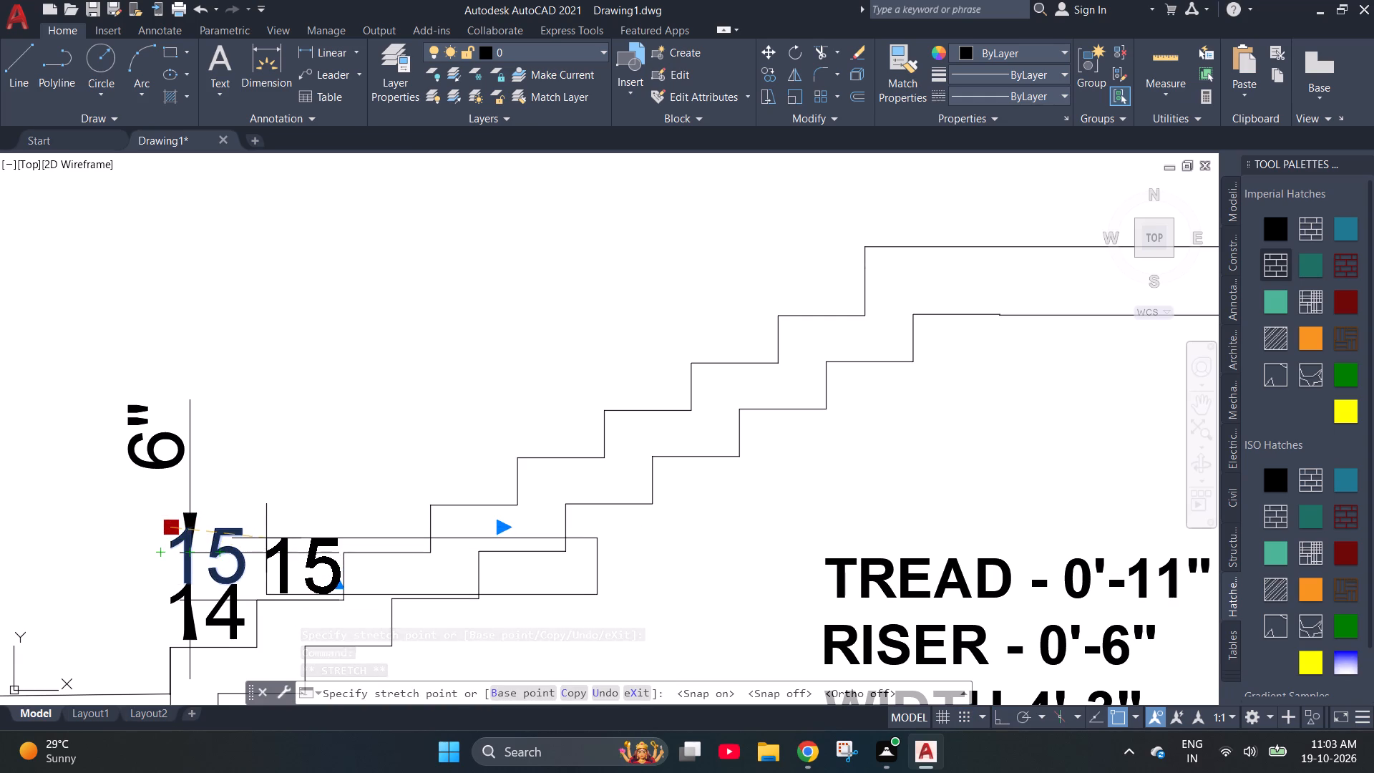
left_click(263, 536)
key("Escape")
Copy the step number 16 from the plan and paste it above the third tread of the section's upper flight.
scroll(381, 581, "down", 1)
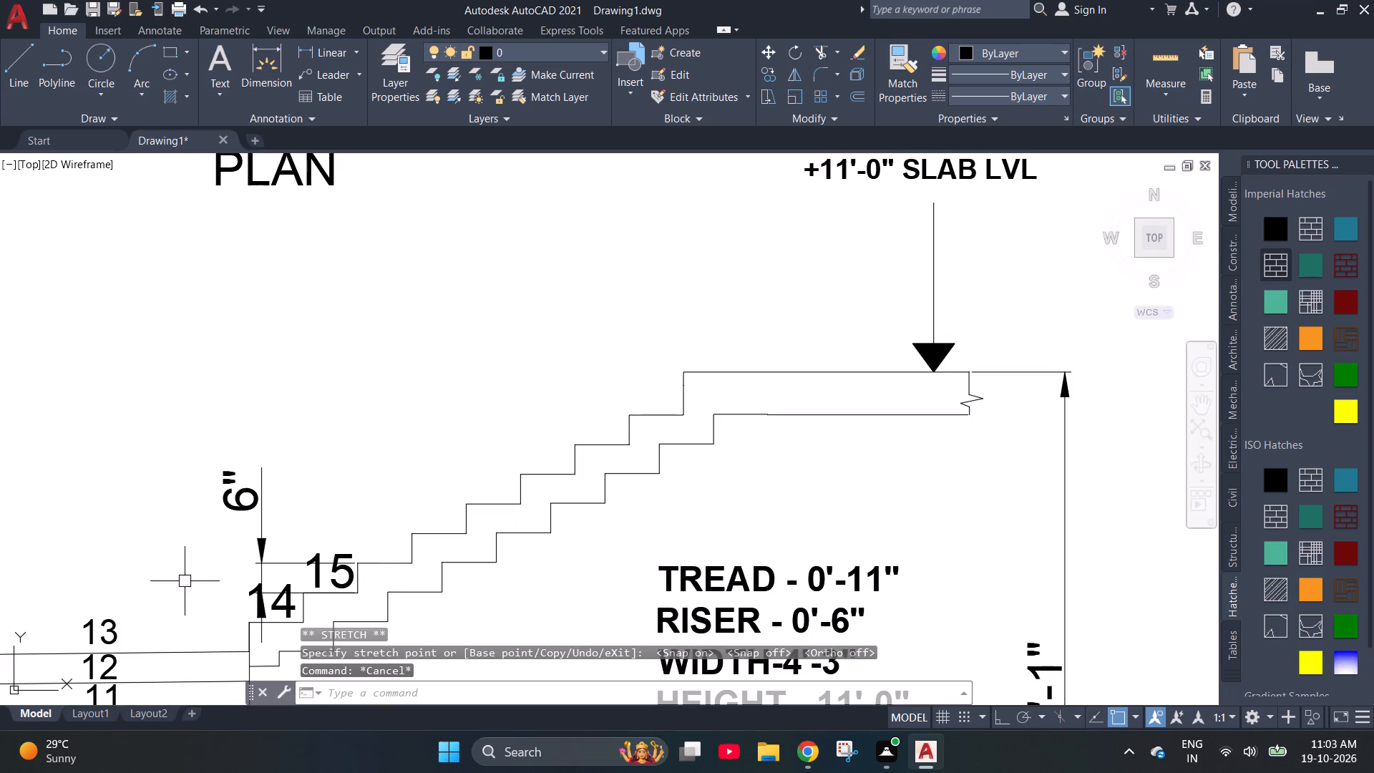
scroll(184, 581, "down", 2)
left_click(296, 188)
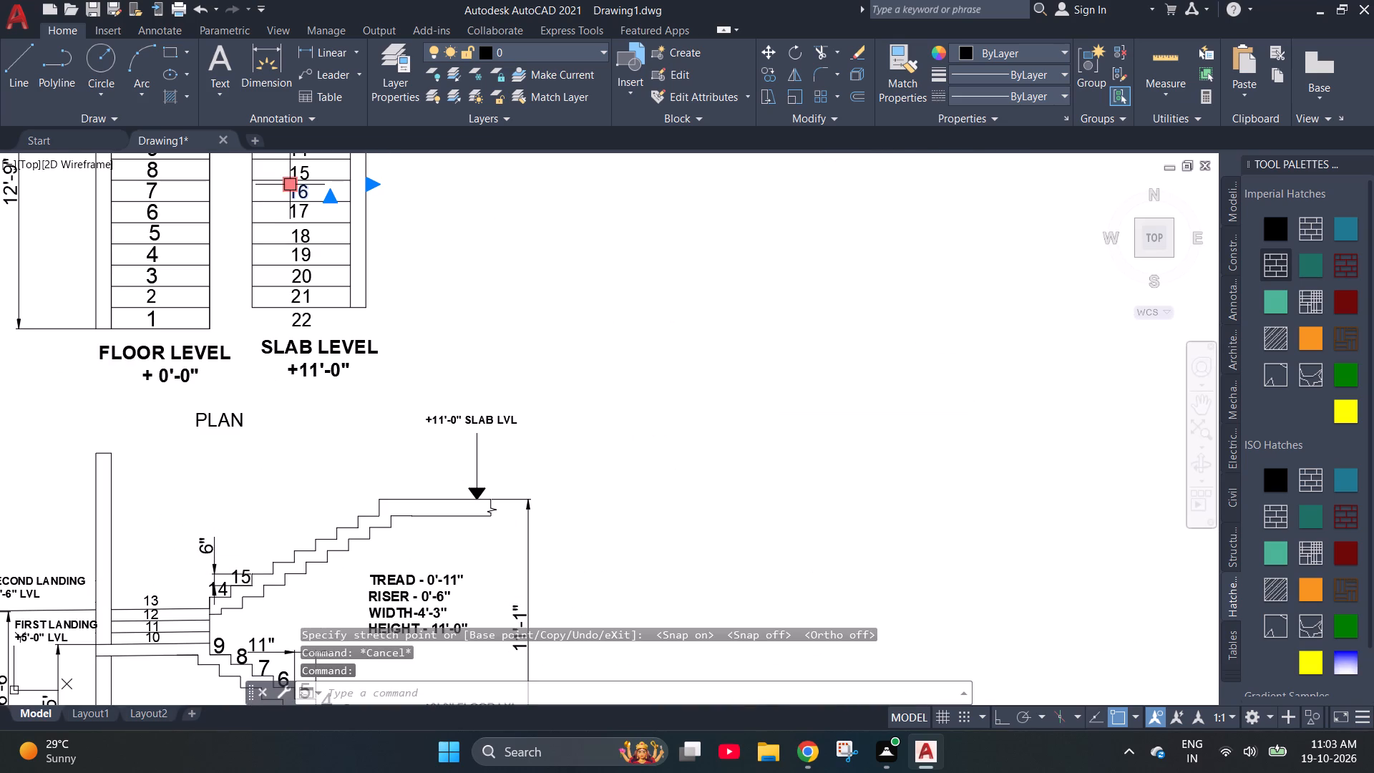
key("ctrl+c")
key("Escape")
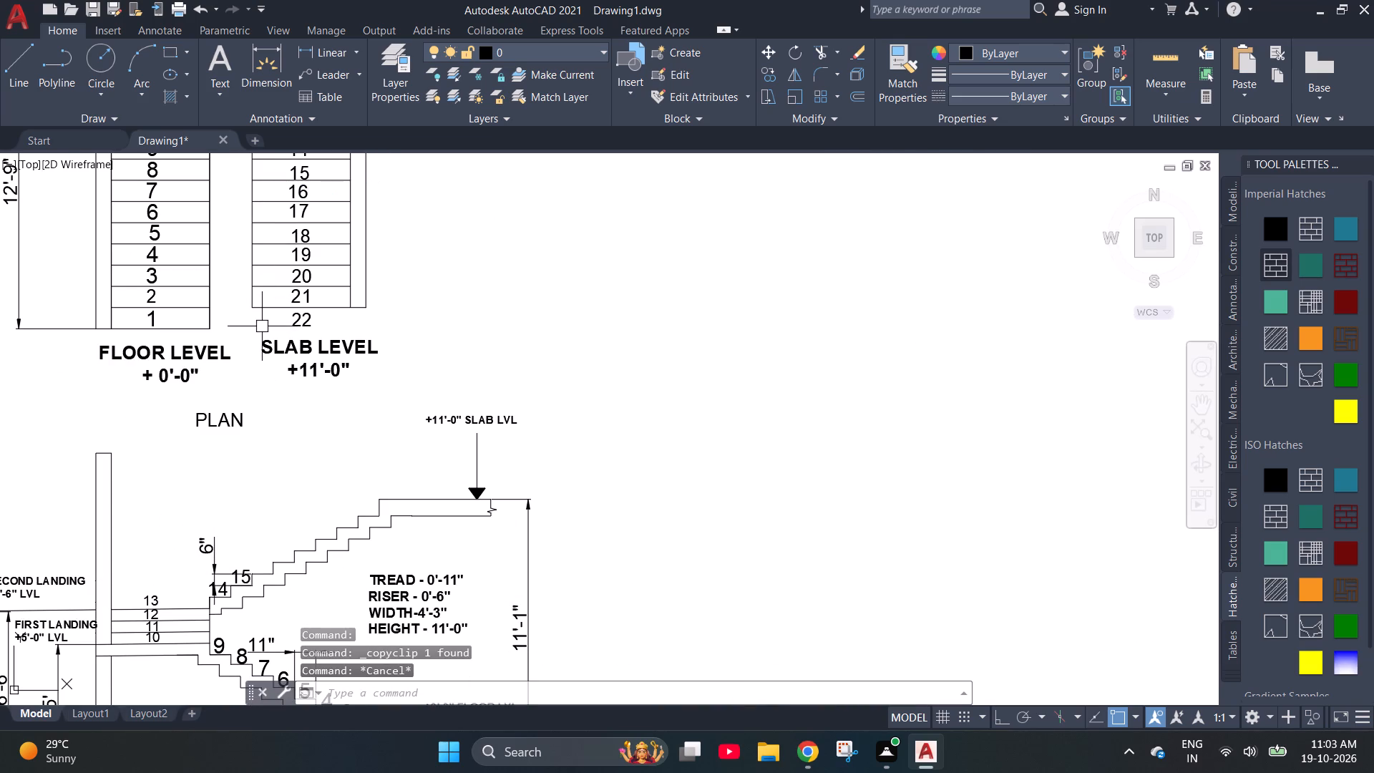
key("ctrl+v")
scroll(255, 587, "up", 3)
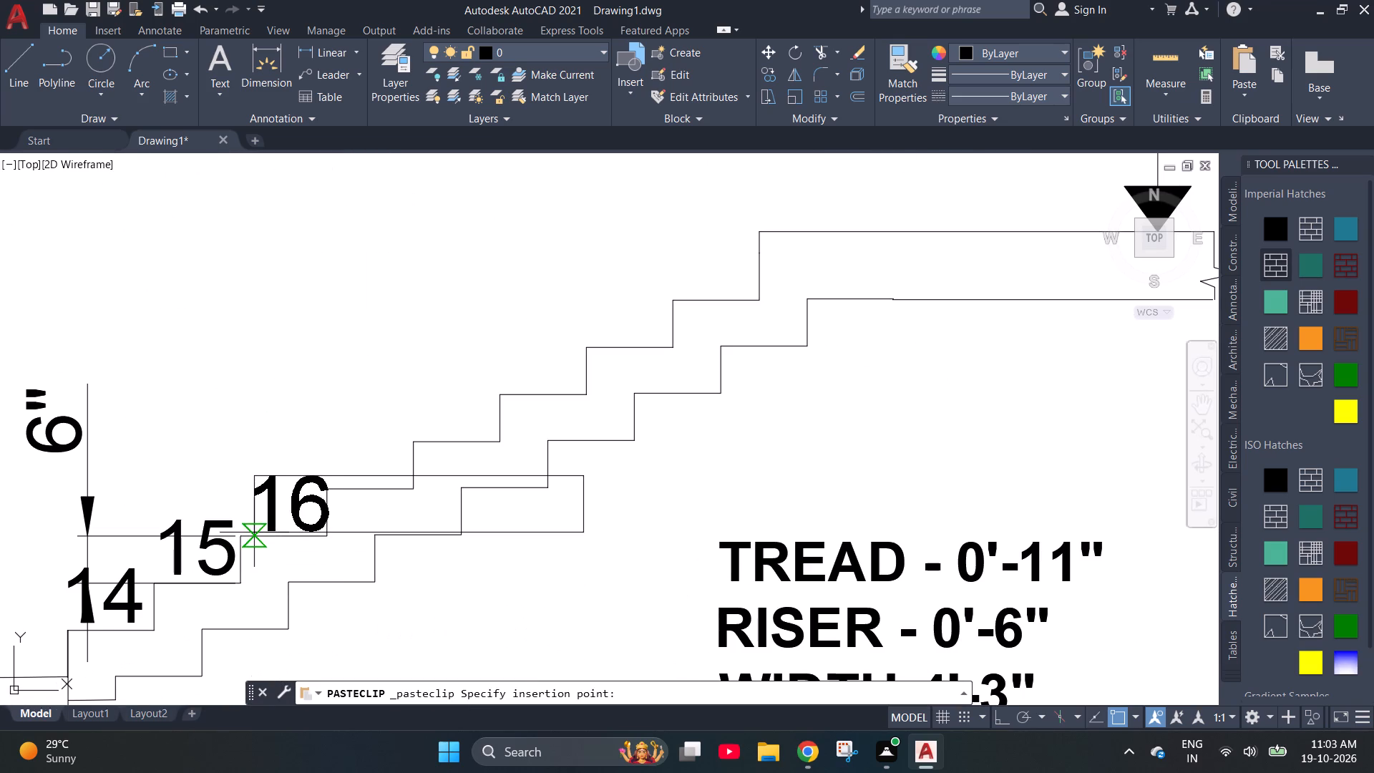
left_click(244, 523)
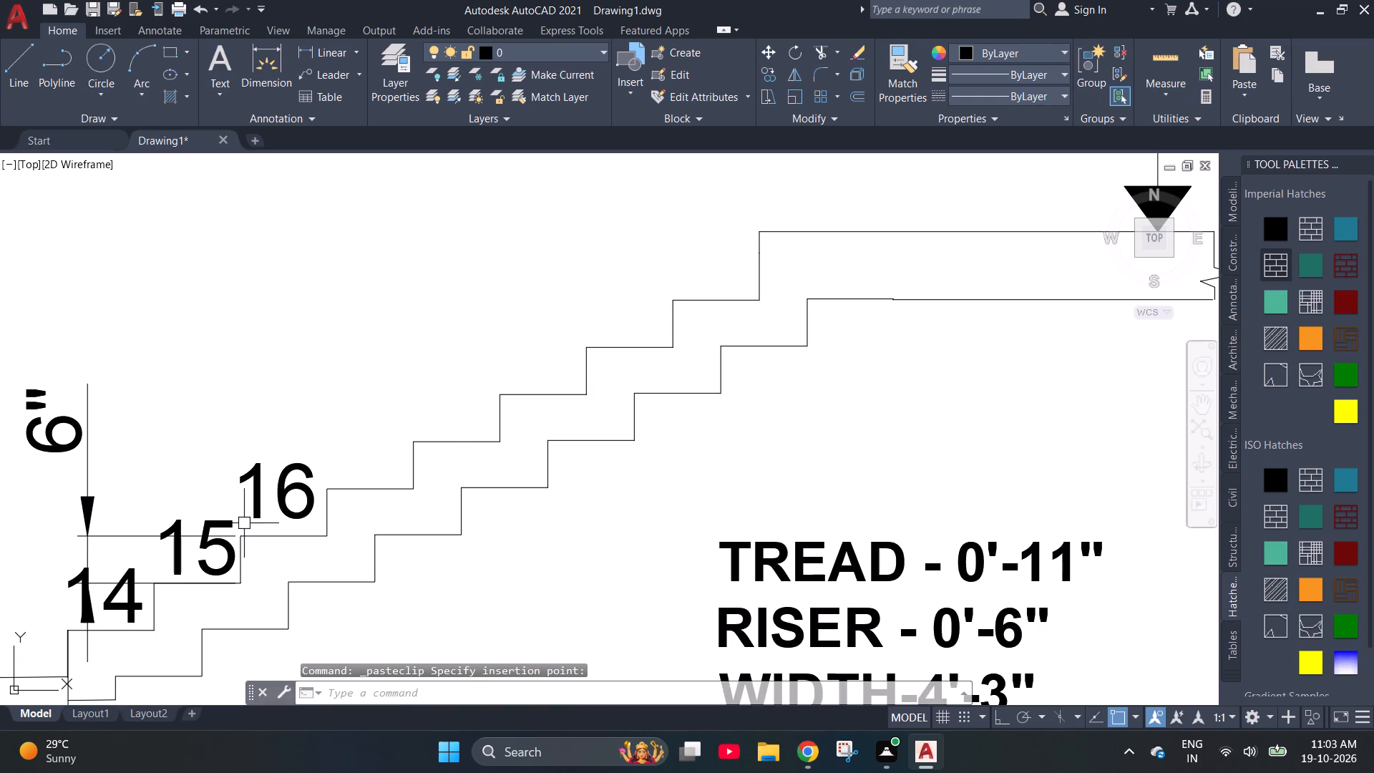
key("grave")
scroll(244, 598, "down", 4)
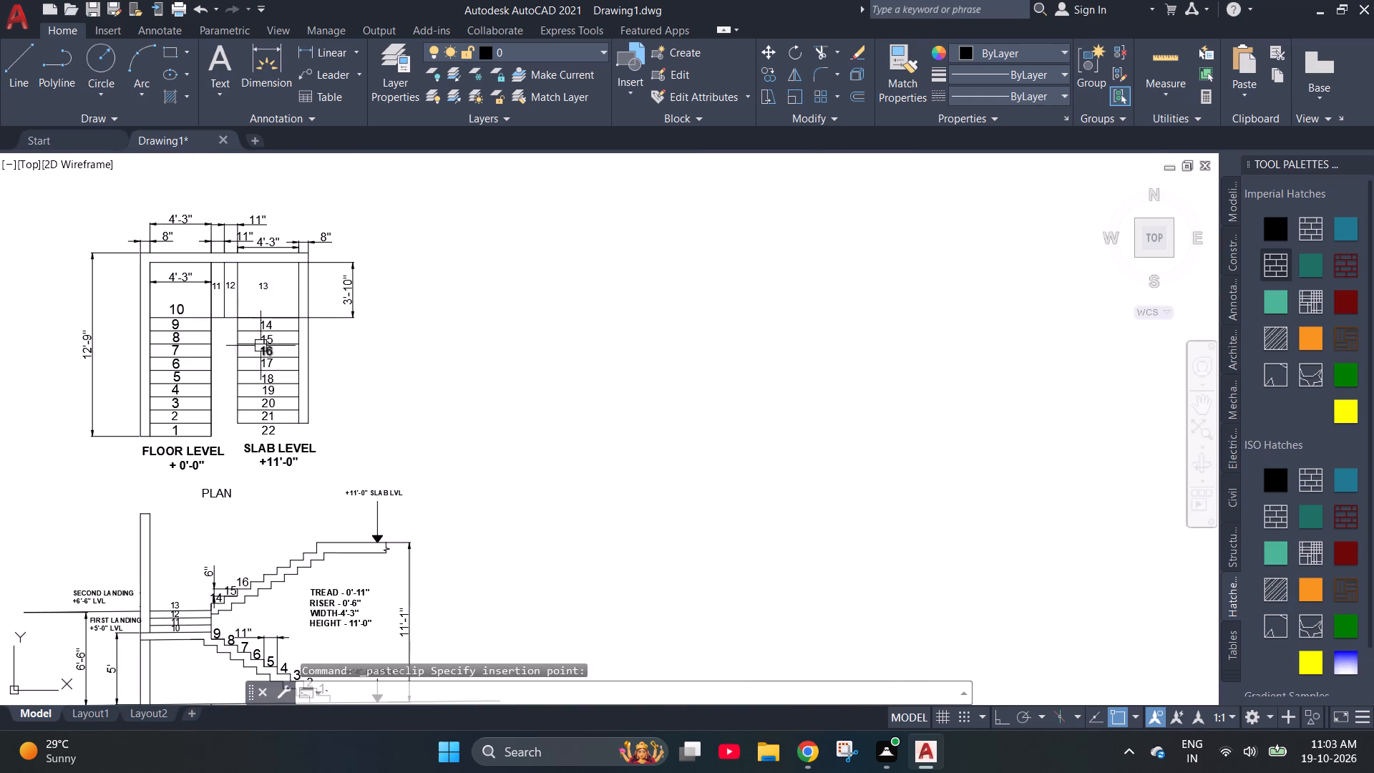
Copy the step number 17 from the plan and paste it beside the 16 on the section's upper flight.
scroll(268, 363, "up", 2)
left_click(268, 363)
left_click(268, 363)
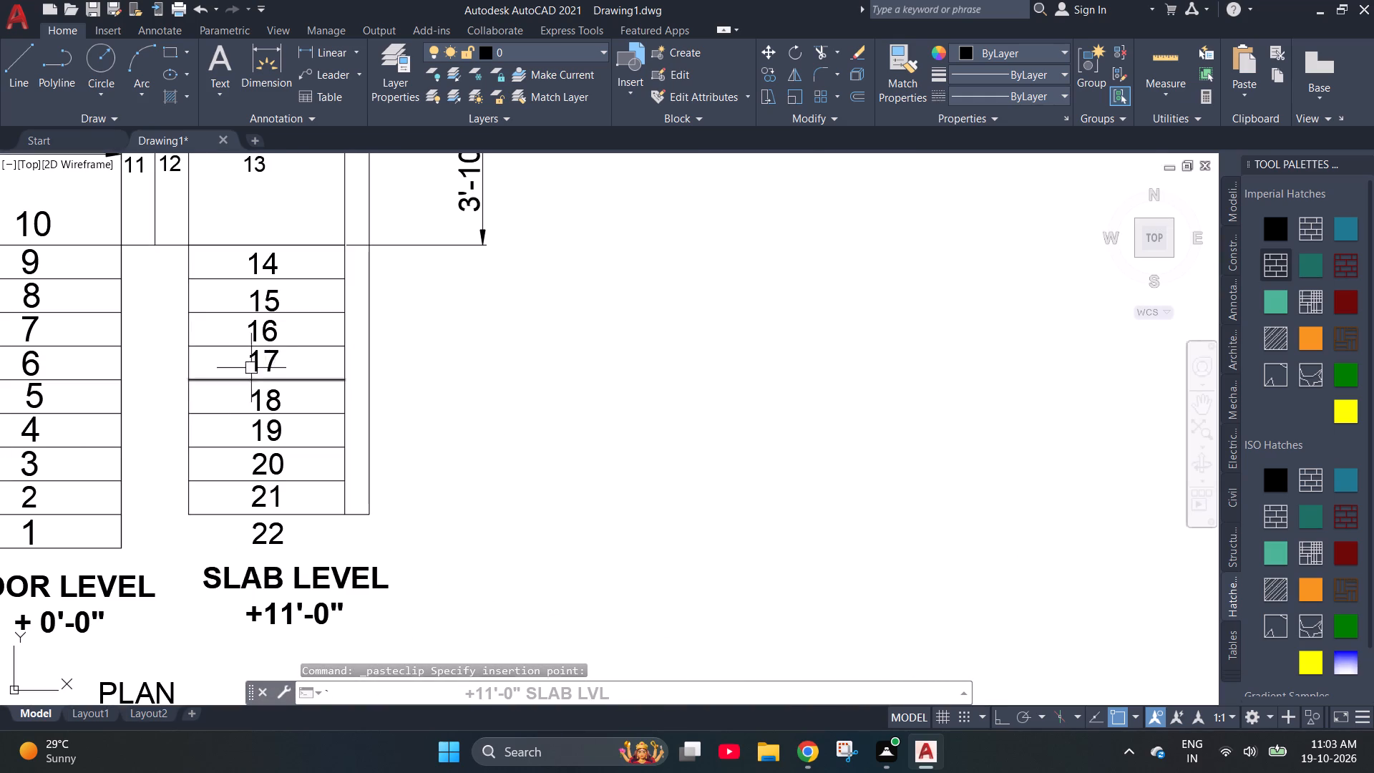
left_click(262, 361)
left_click(257, 359)
scroll(247, 360, "up", 2)
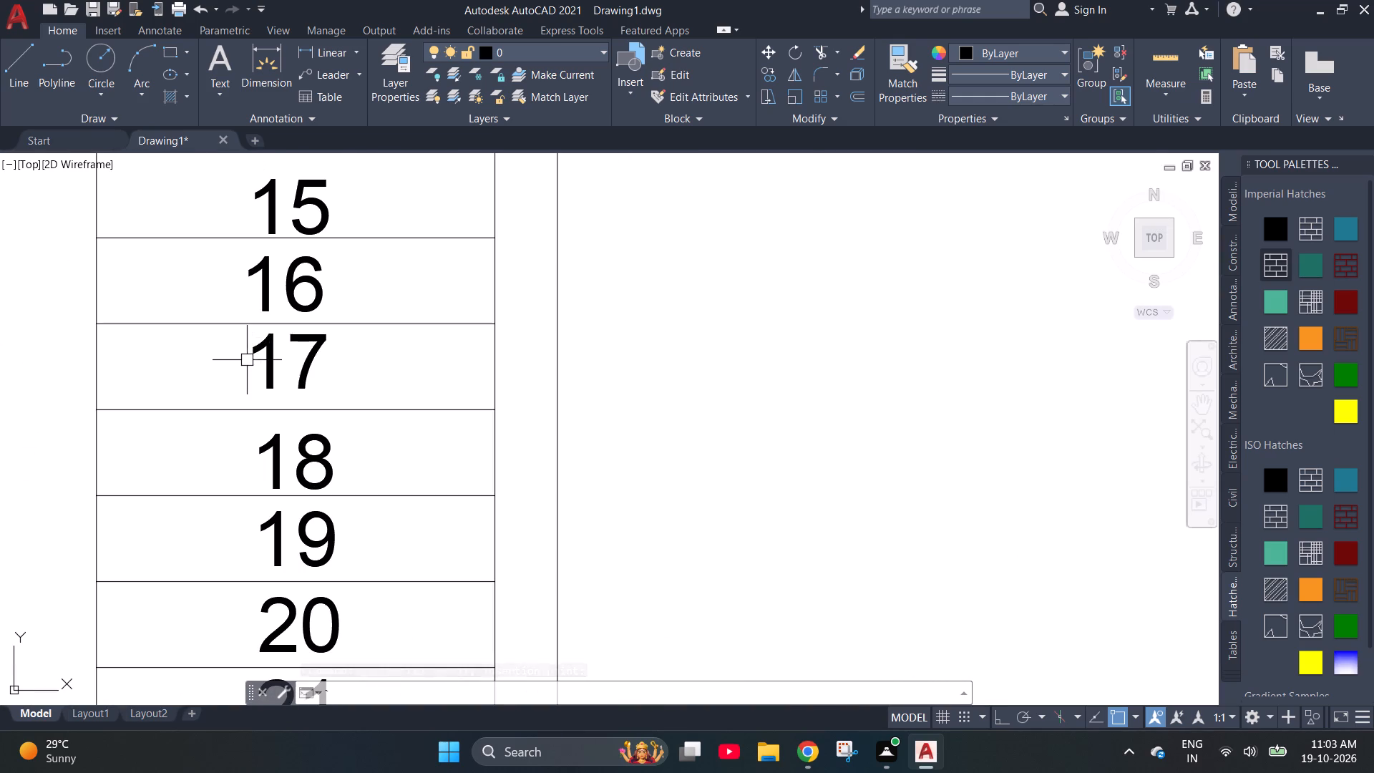
left_click(306, 354)
double_click(268, 349)
key("Escape")
left_click(262, 369)
key("ctrl+c")
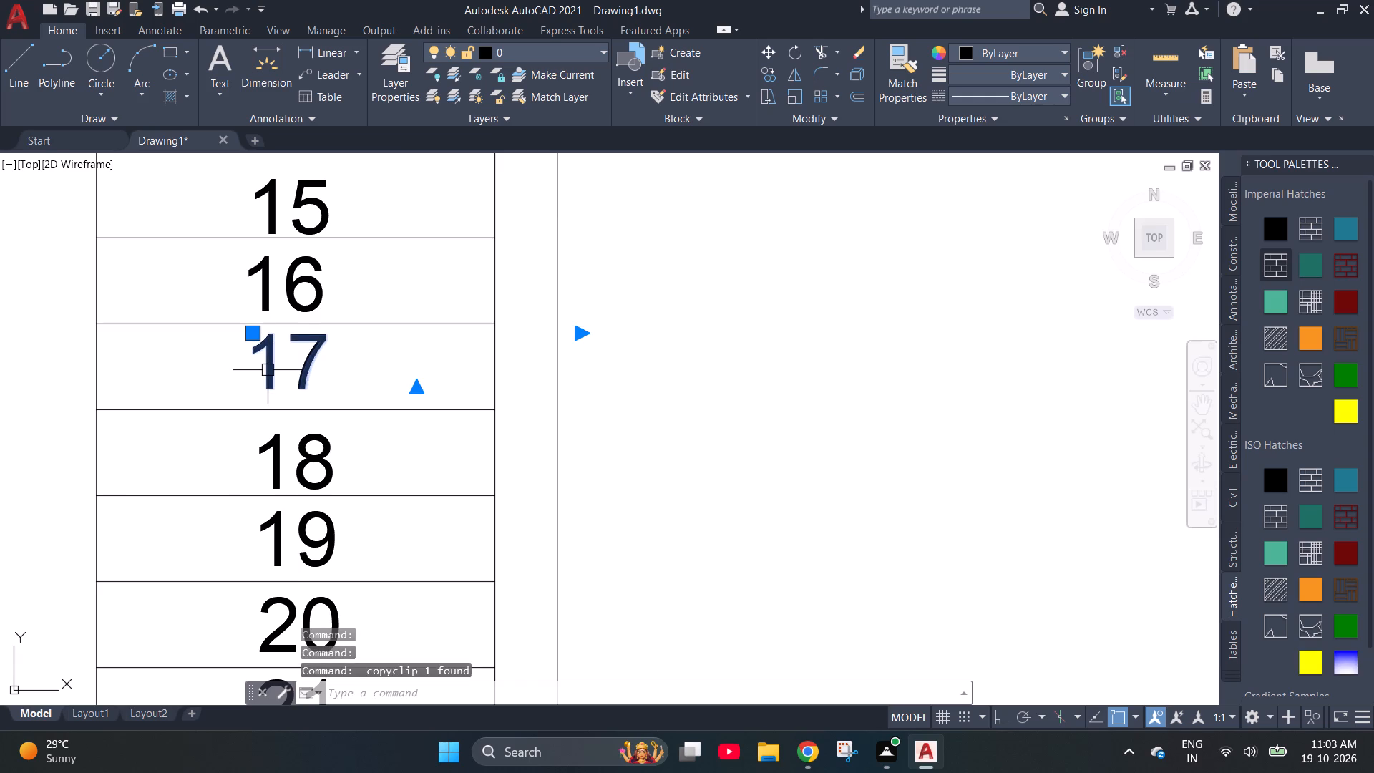
scroll(245, 413, "down", 1)
scroll(269, 497, "down", 1)
scroll(280, 557, "down", 1)
scroll(245, 359, "down", 1)
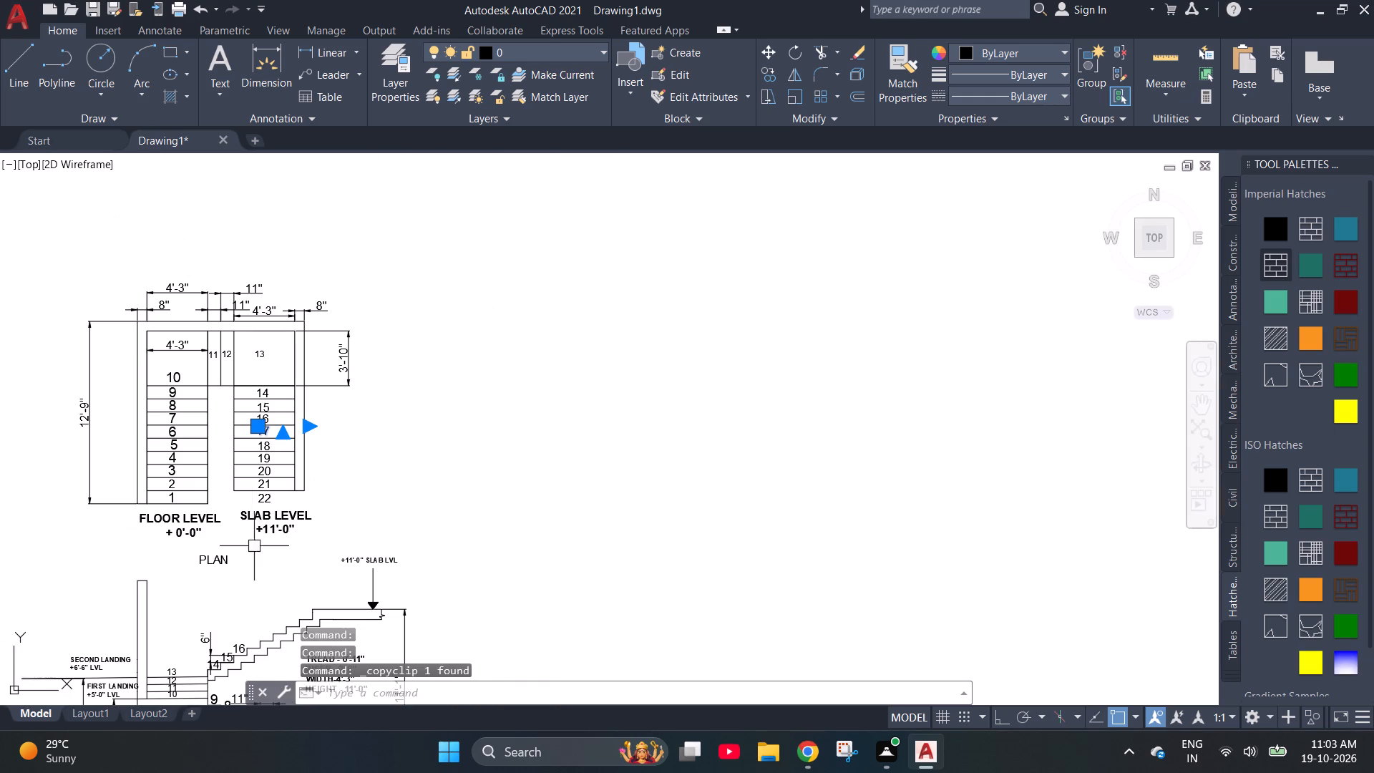
scroll(245, 663, "up", 4)
key("ctrl+v")
left_click_drag(232, 580, 257, 555, "ctrl")
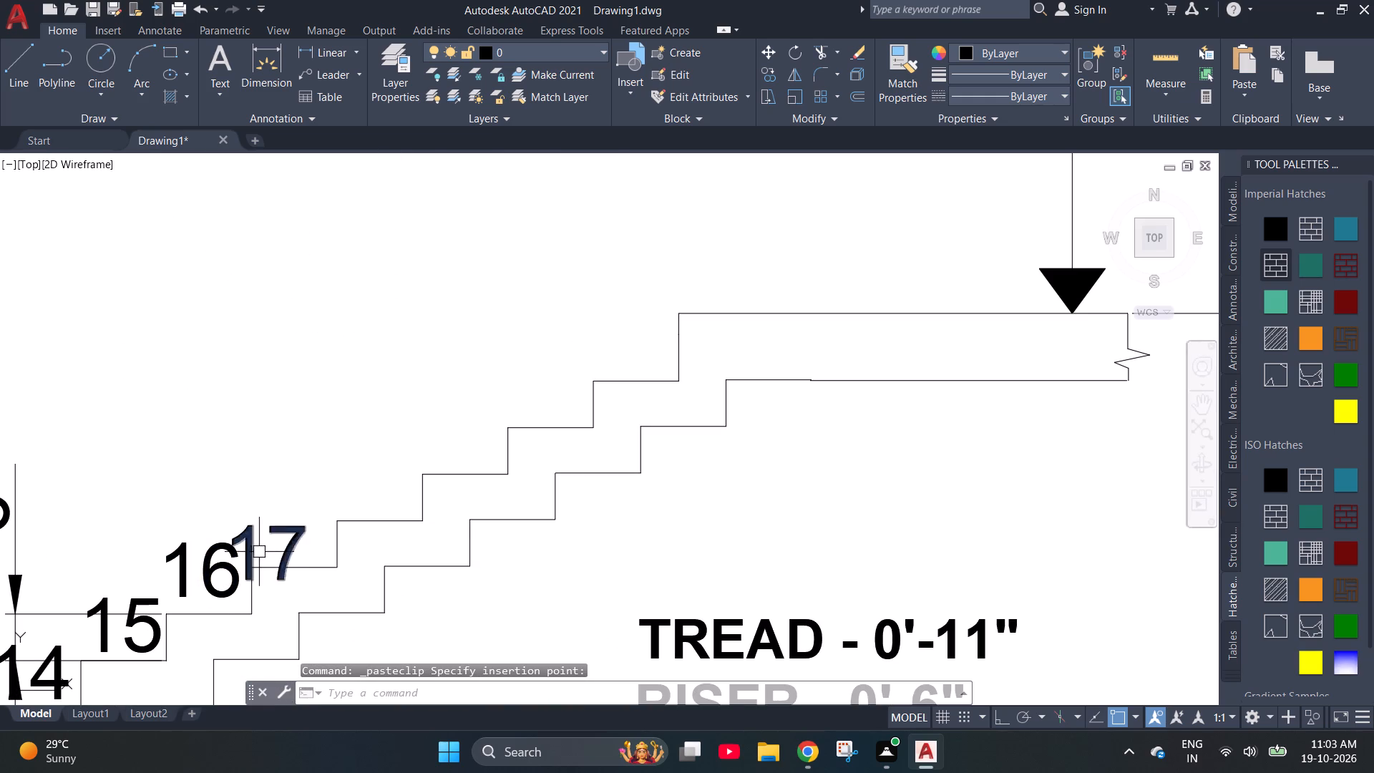
Move the pasted 17 slightly up and across so it sits above the fourth tread of the upper flight.
left_click(251, 536)
left_click(237, 520)
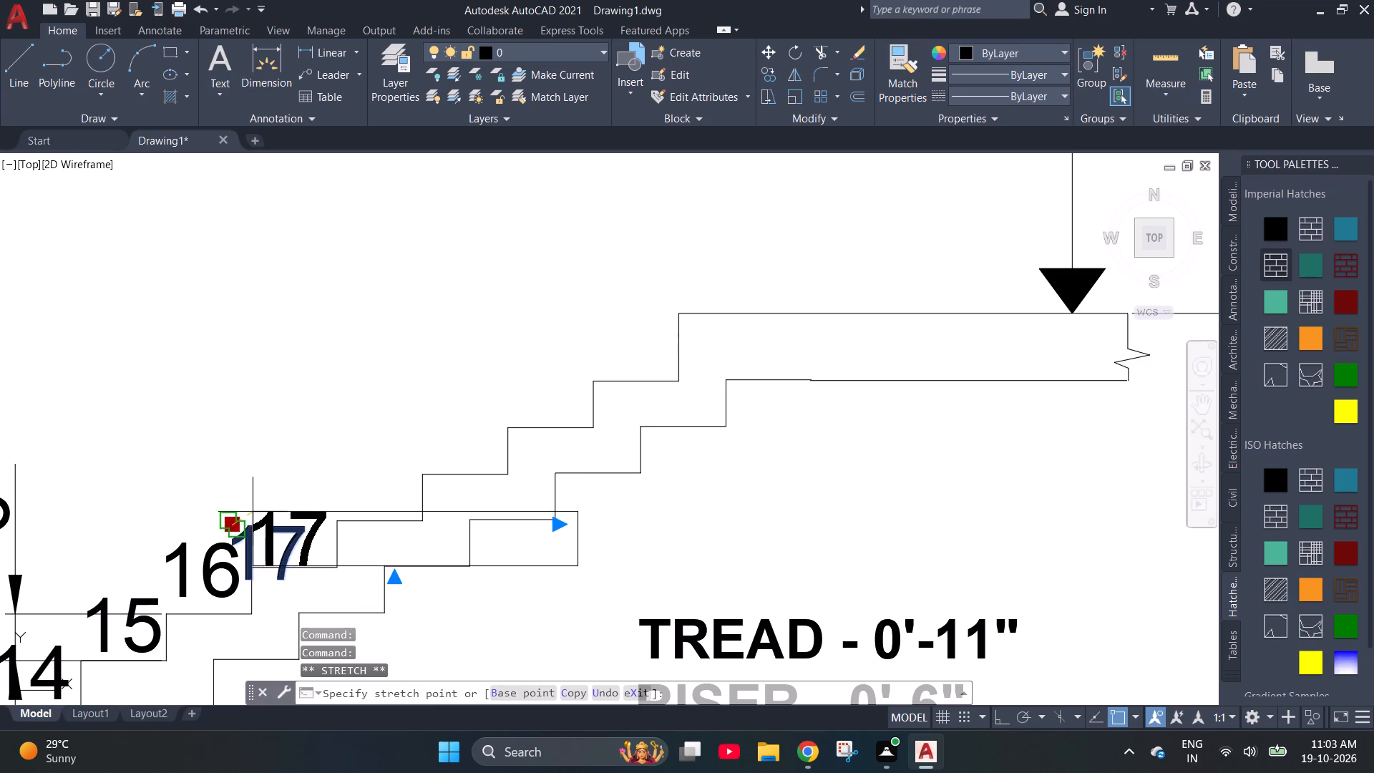
left_click(250, 507)
left_click_drag(233, 522, 240, 518)
scroll(248, 508, "up", 4)
scroll(248, 508, "down", 2)
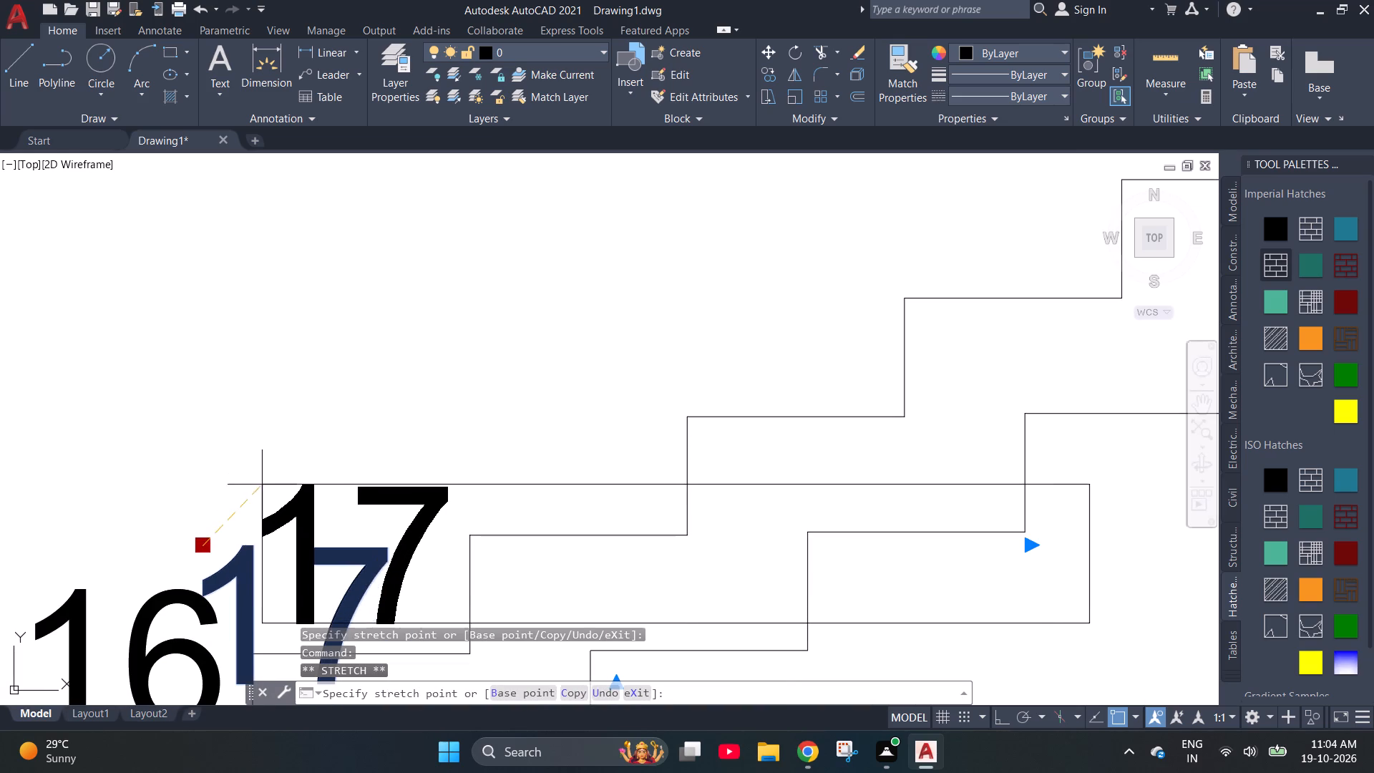
left_click(263, 493)
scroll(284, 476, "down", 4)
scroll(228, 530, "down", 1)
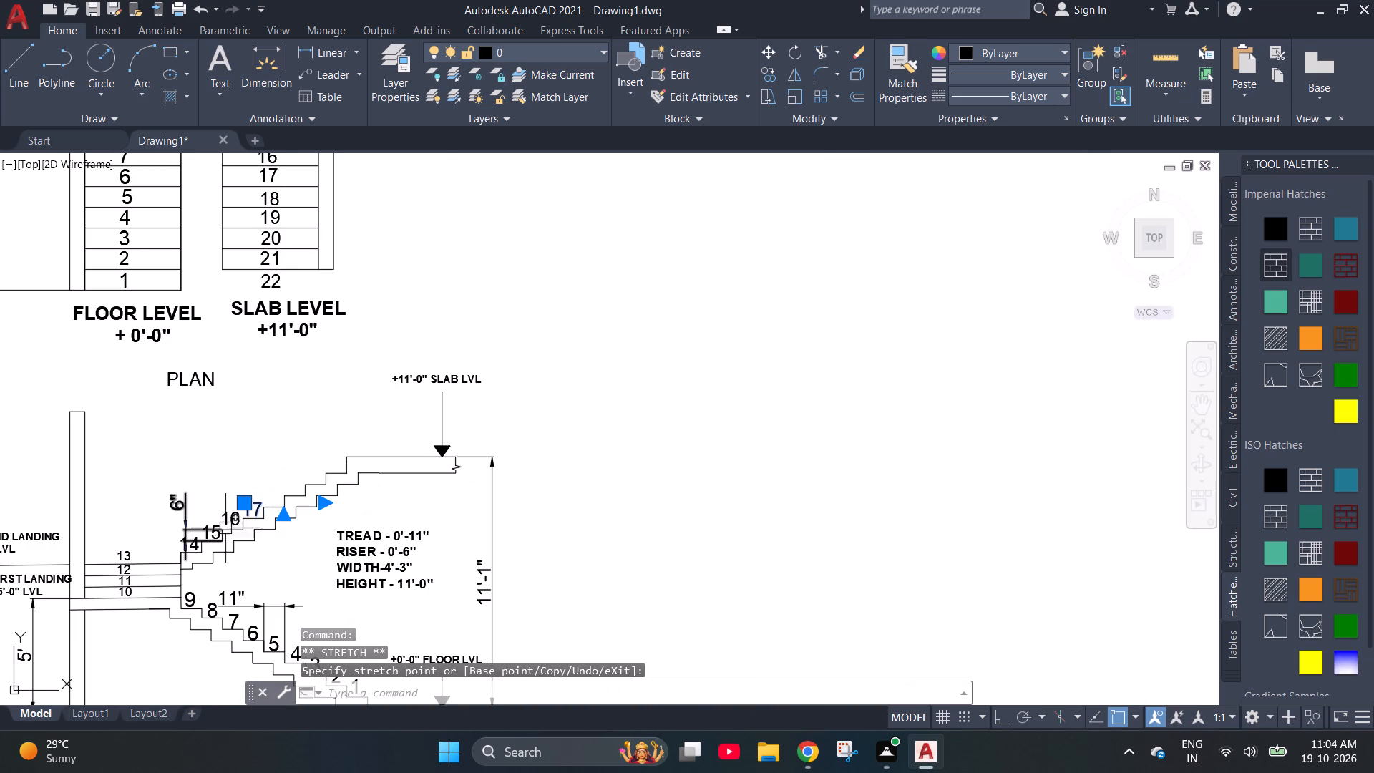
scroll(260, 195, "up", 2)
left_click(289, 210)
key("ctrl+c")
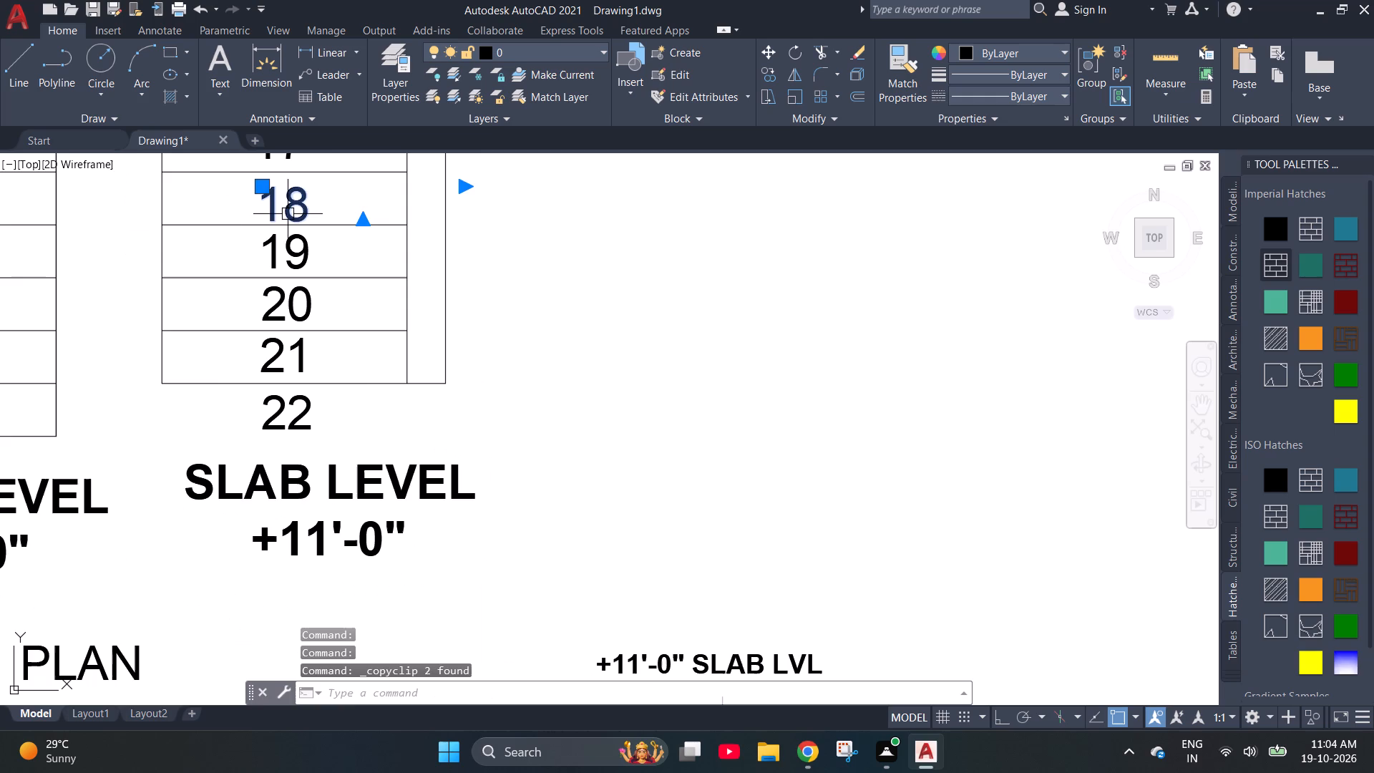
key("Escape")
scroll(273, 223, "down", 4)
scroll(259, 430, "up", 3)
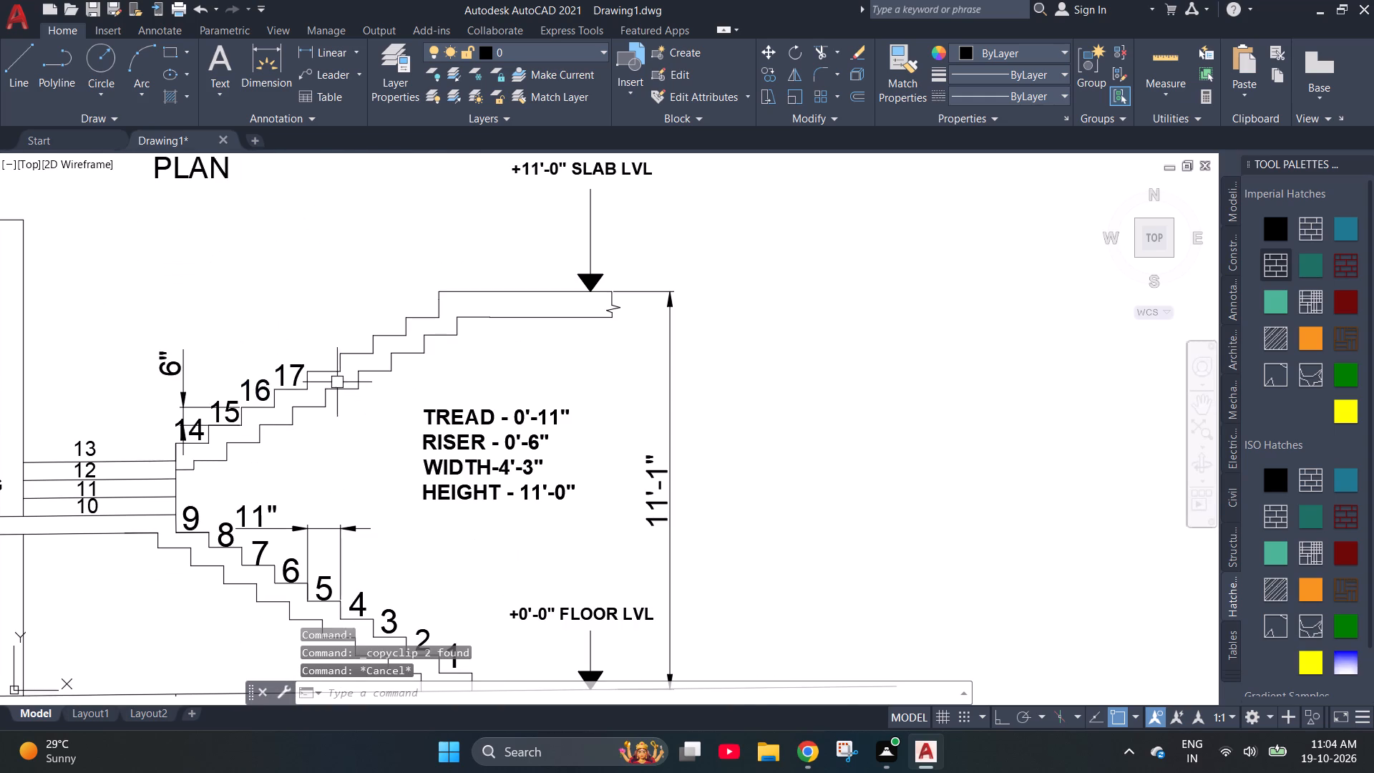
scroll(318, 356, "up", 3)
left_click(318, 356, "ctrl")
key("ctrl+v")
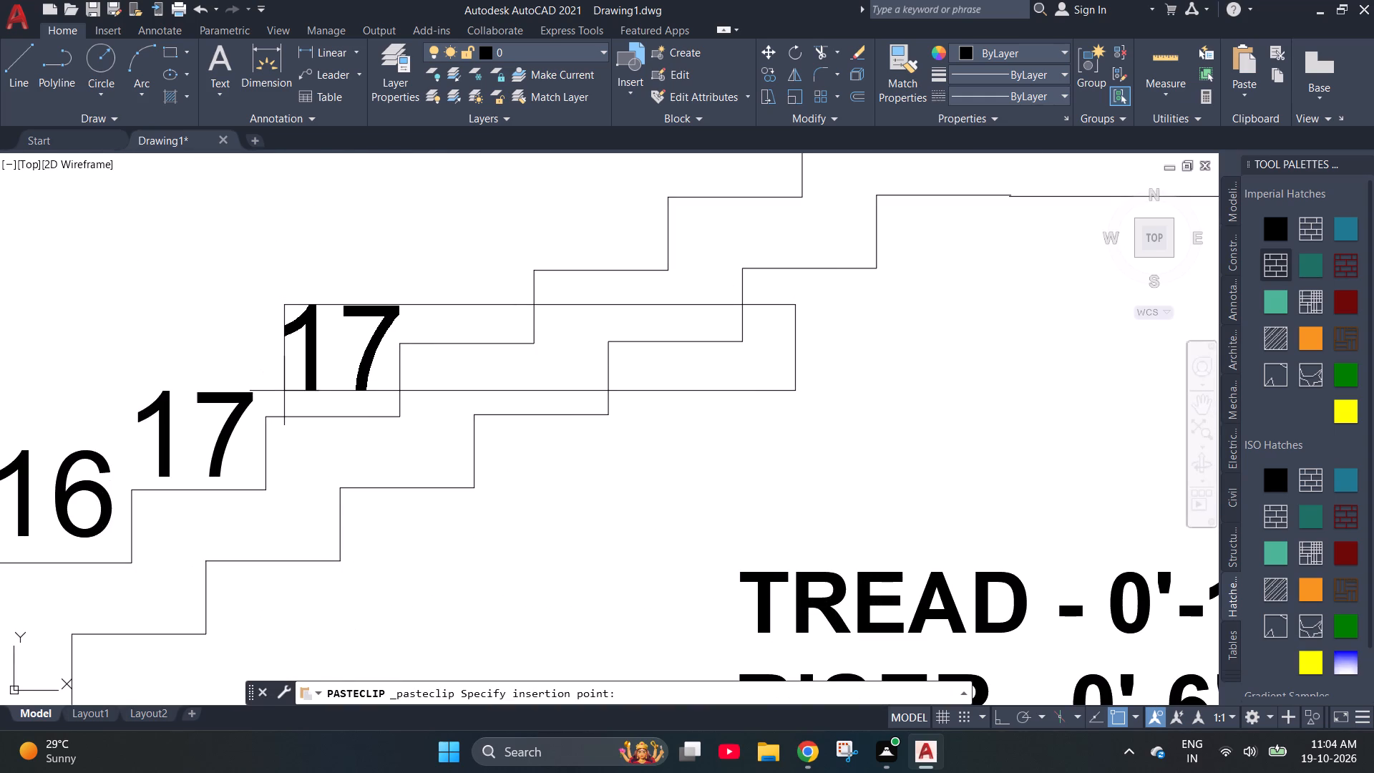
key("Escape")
Copy only the step number 18 from the plan and paste it above the fifth tread of the section's upper flight.
scroll(296, 436, "down", 4)
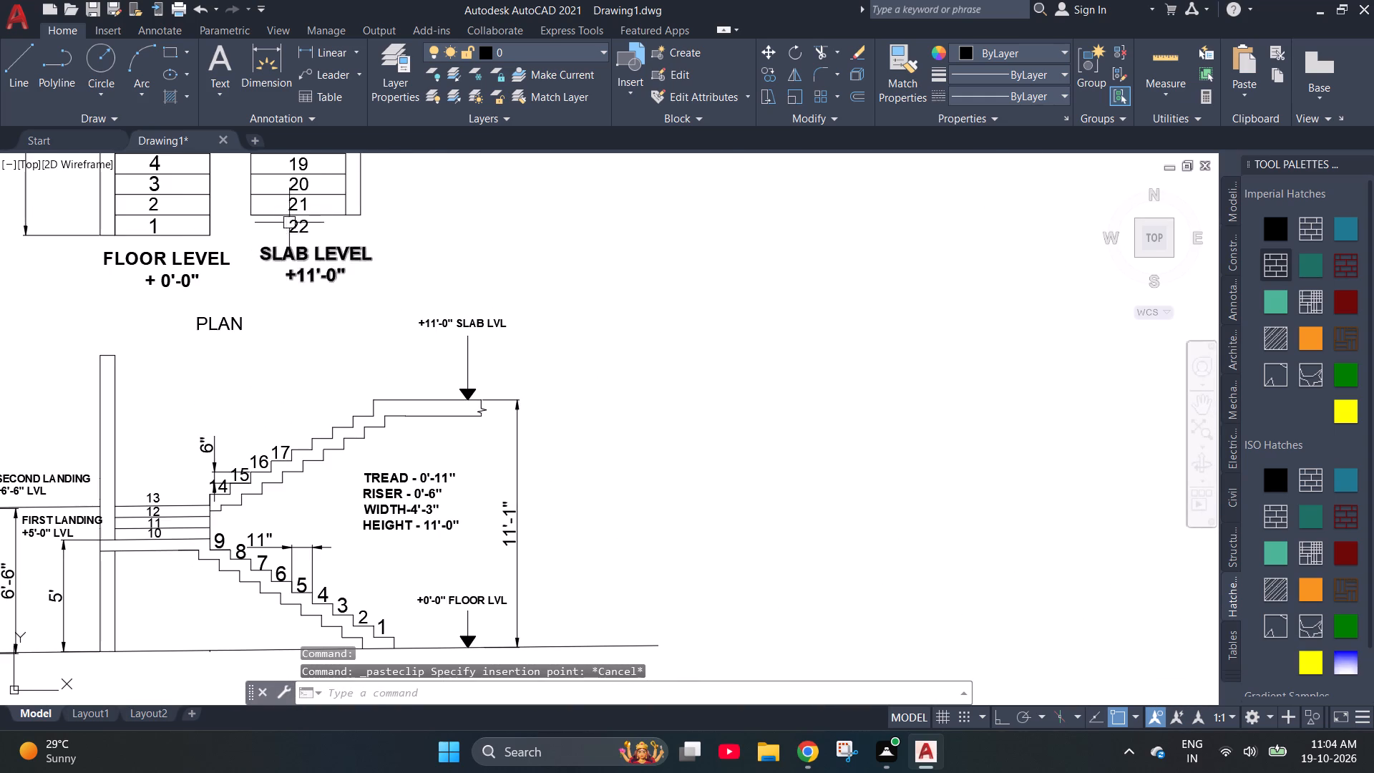
scroll(297, 225, "down", 1)
scroll(297, 170, "up", 3)
left_click(302, 185)
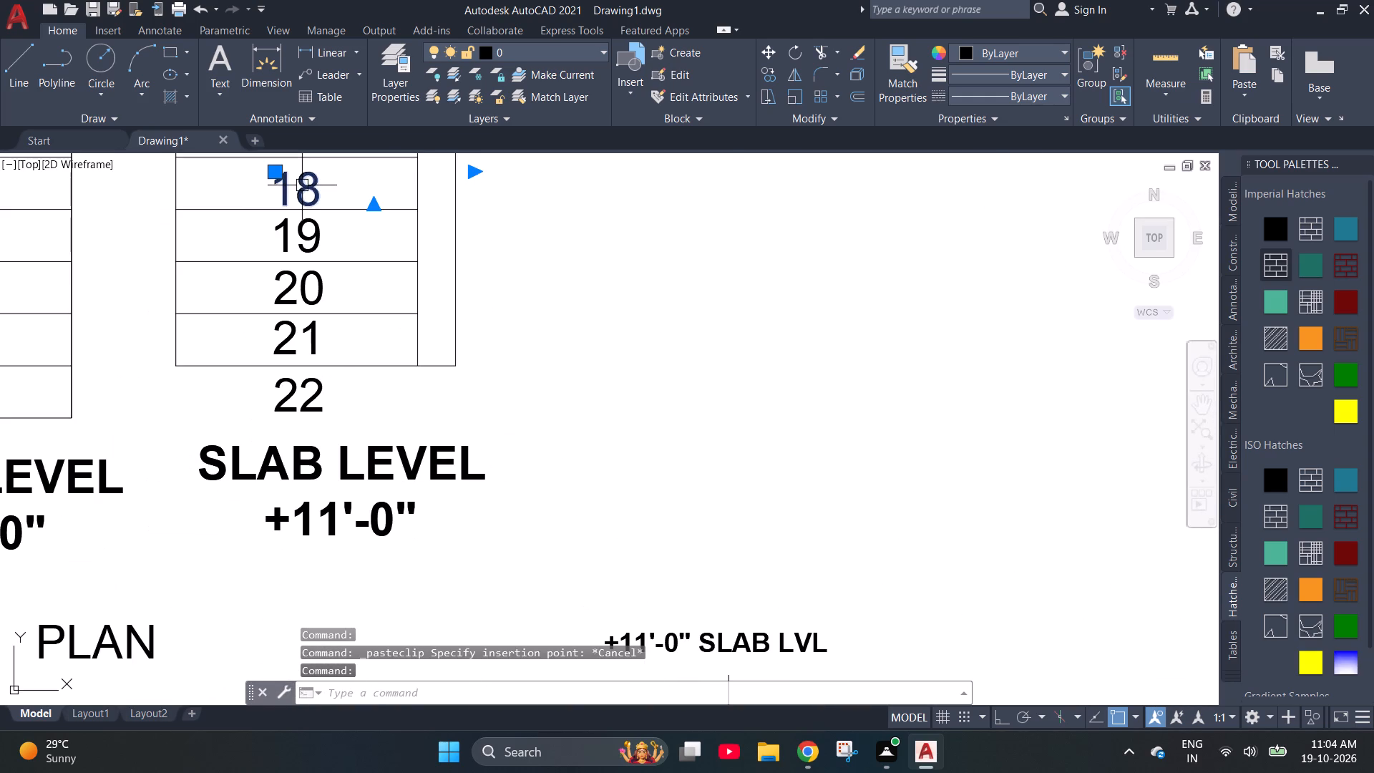
key("ctrl+c")
key("Escape")
scroll(293, 196, "down", 3)
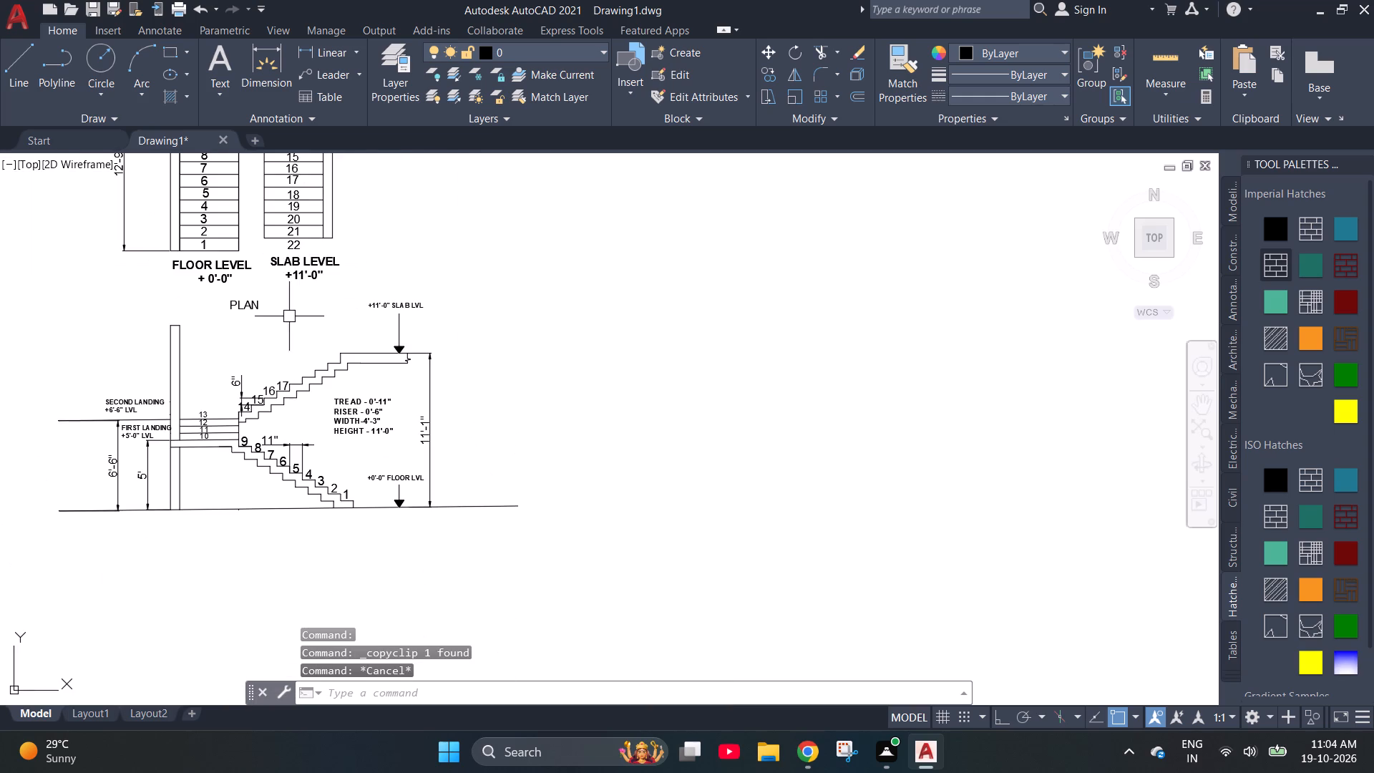
scroll(292, 386, "up", 4)
key("ctrl+v")
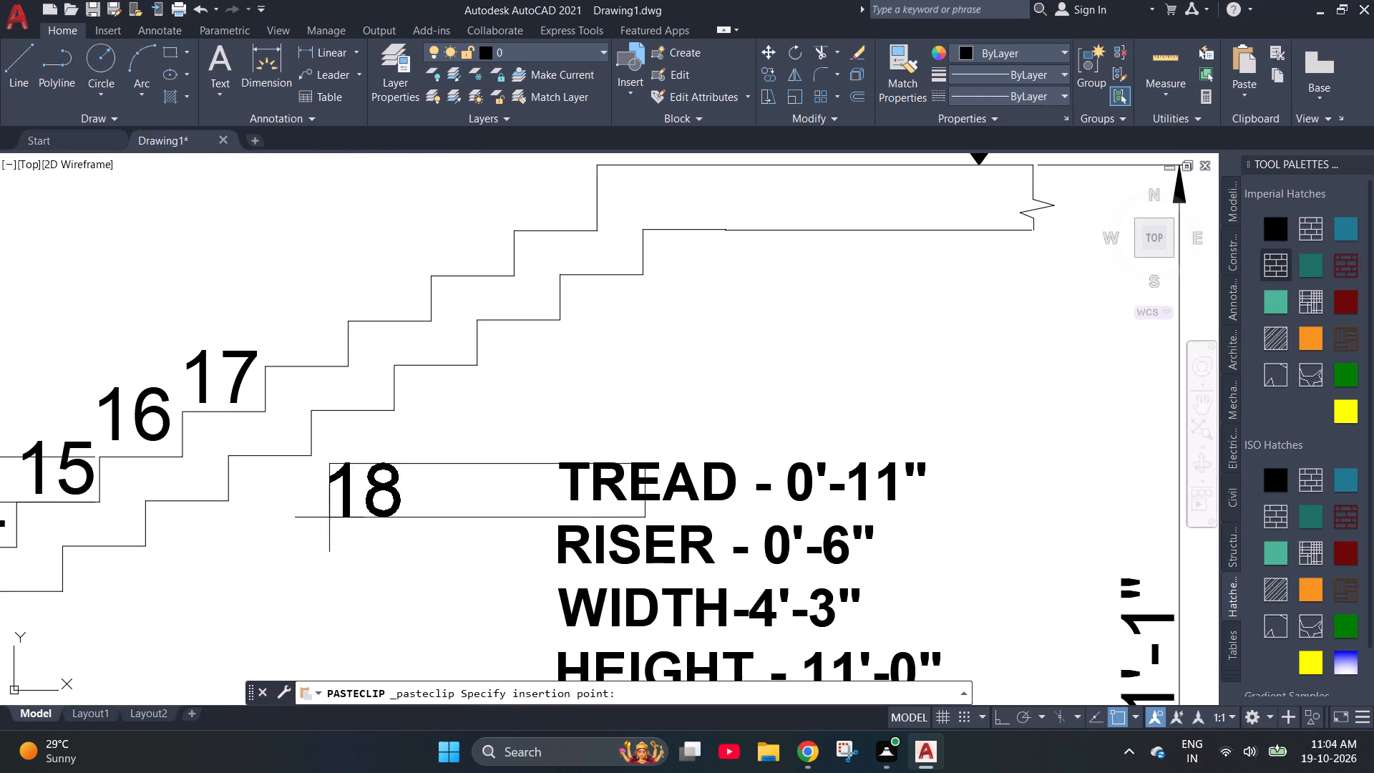
left_click(269, 352)
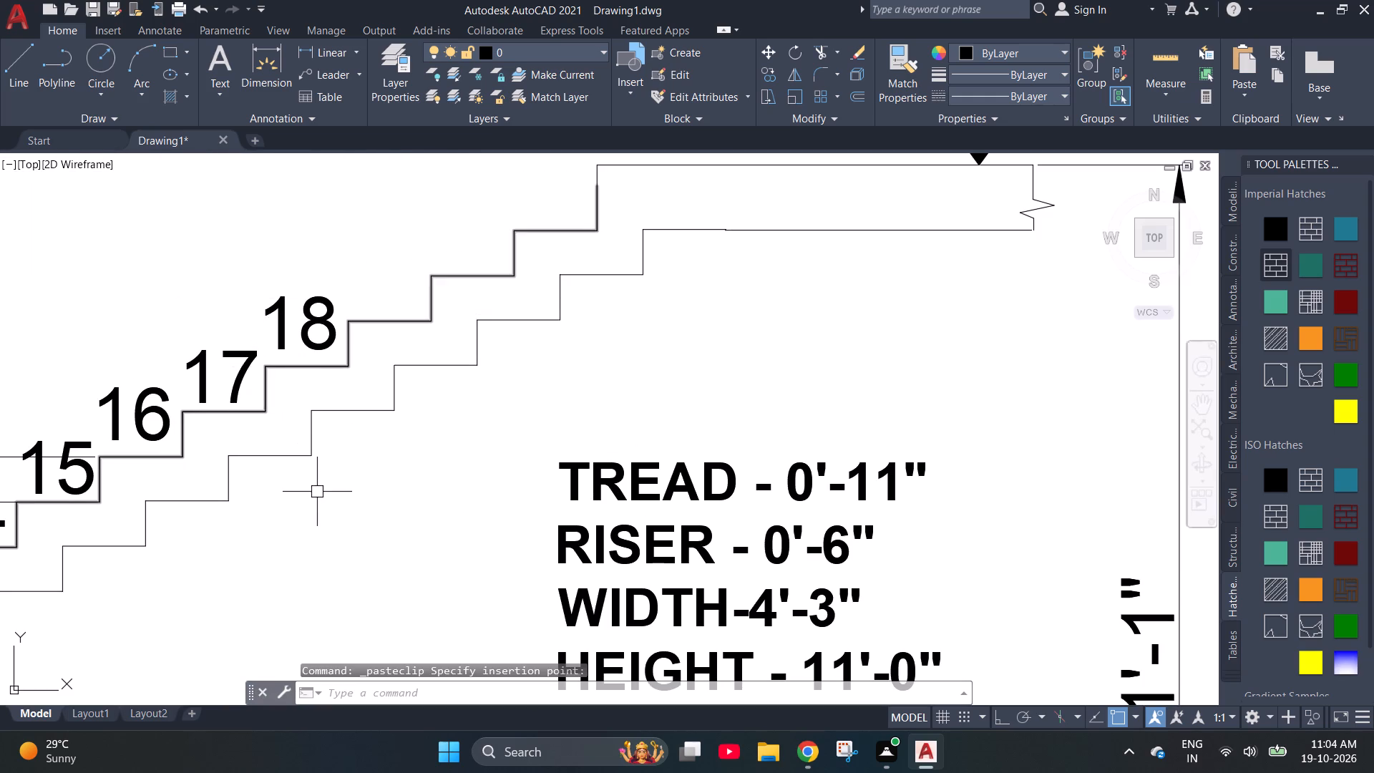
key("Escape")
Copy the step number 19 from the plan and paste it above the sixth tread of the section's upper flight.
scroll(317, 493, "down", 3)
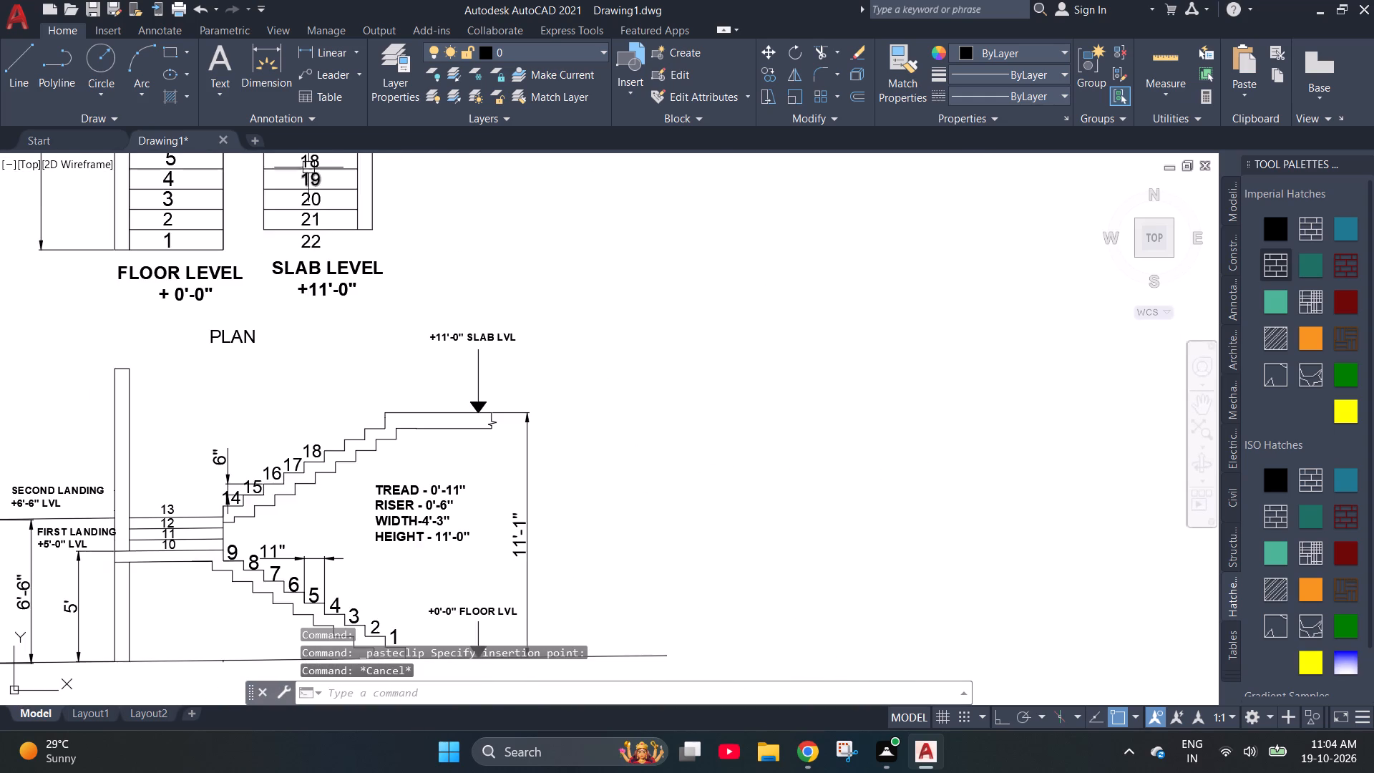
scroll(308, 163, "up", 2)
left_click(322, 198)
key("ctrl+c")
key("Escape")
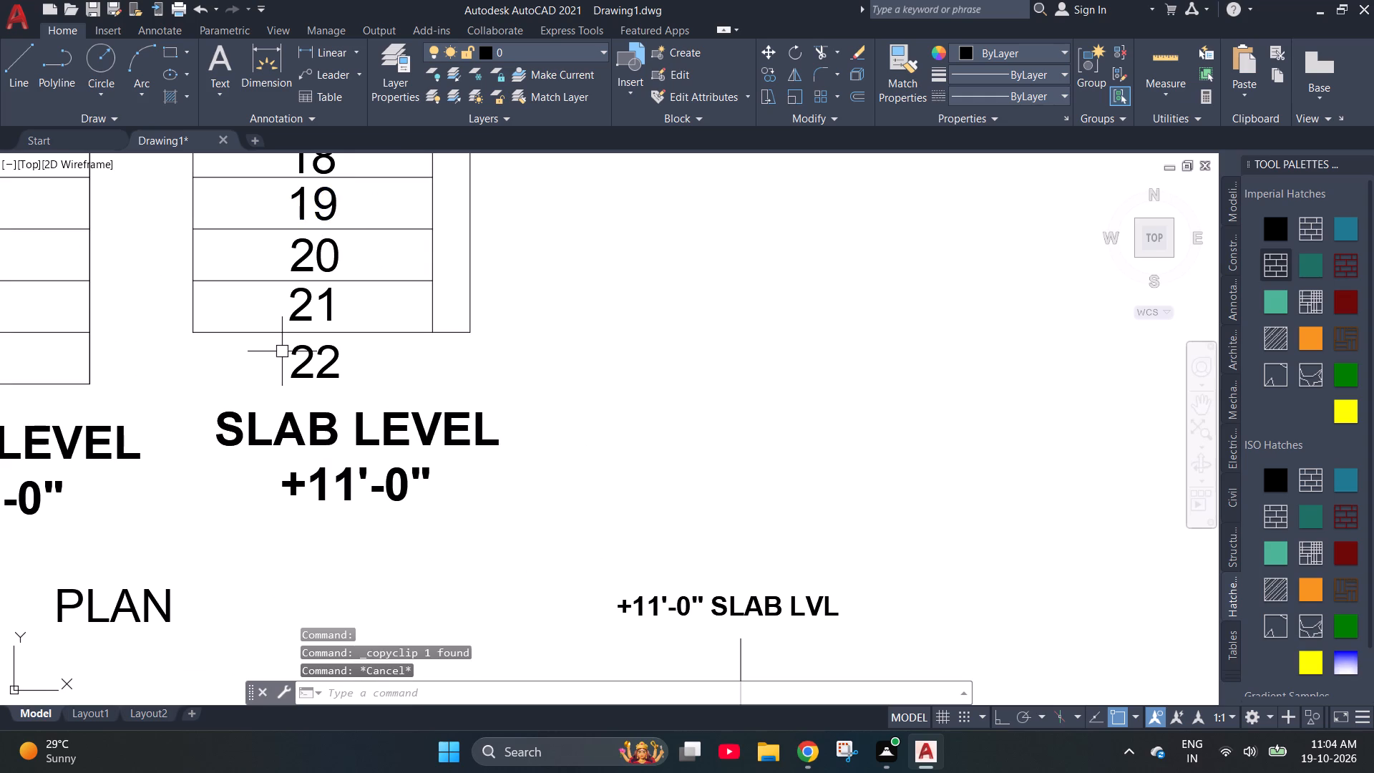
scroll(281, 352, "down", 3)
scroll(294, 548, "up", 3)
scroll(324, 462, "up", 2)
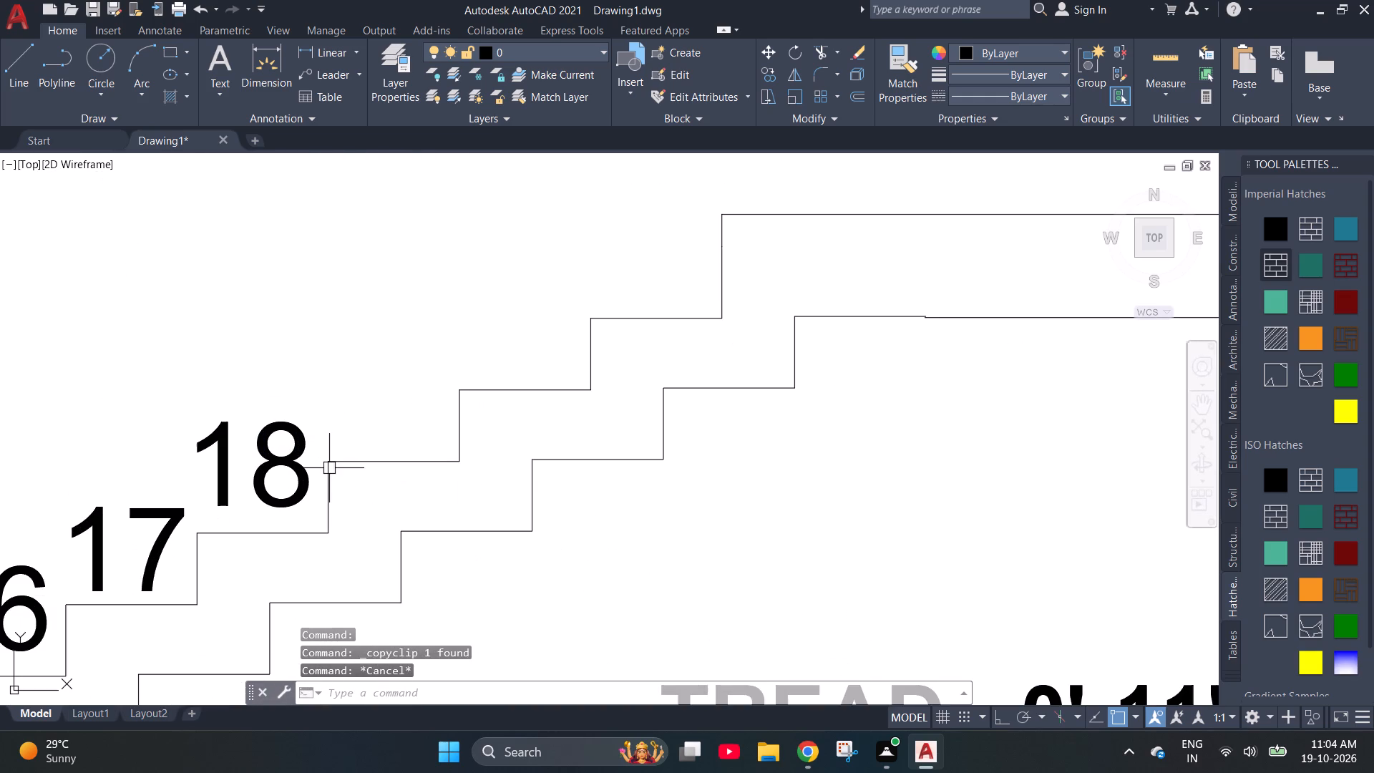
key("ctrl+v")
left_click(335, 446)
key("Escape")
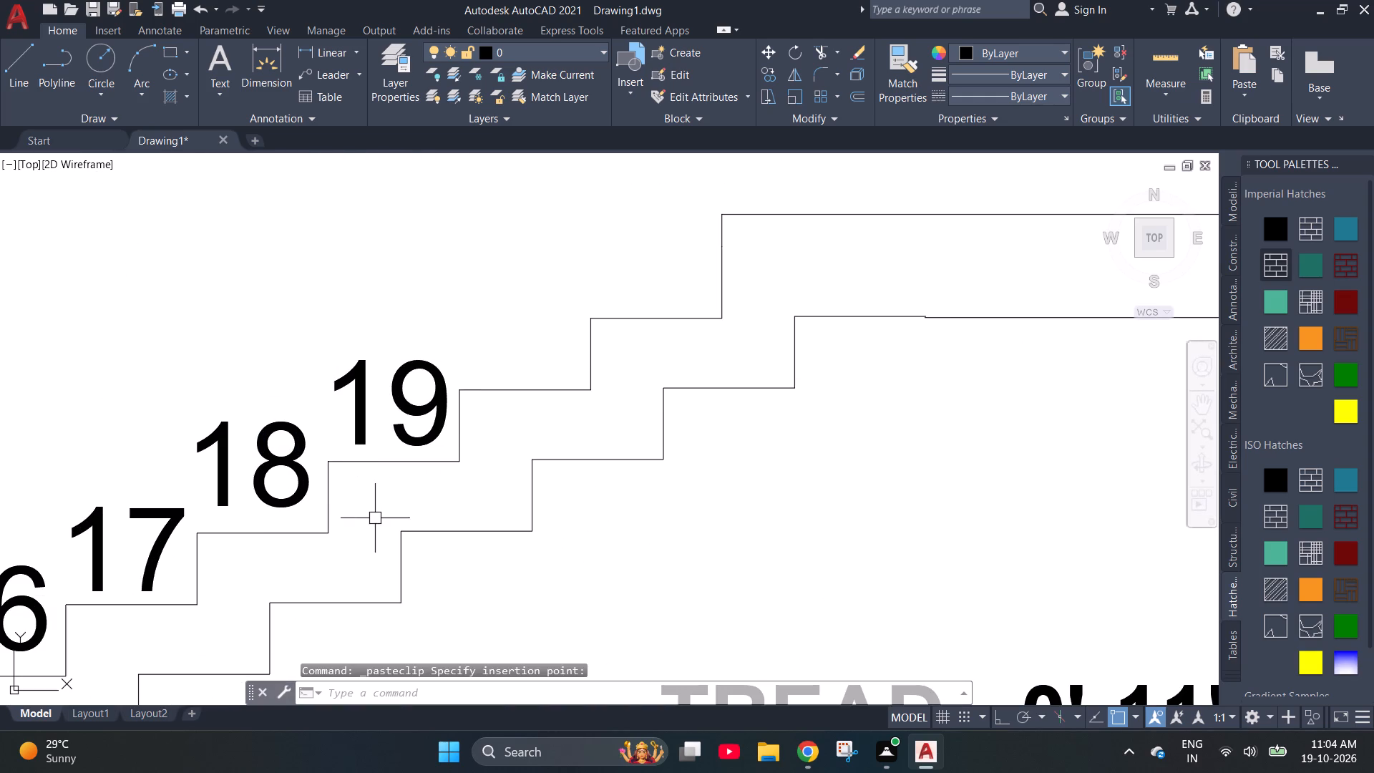
Copy the step number 20 from the plan and paste it directly above the 19 in the section.
scroll(375, 518, "down", 4)
scroll(311, 267, "up", 3)
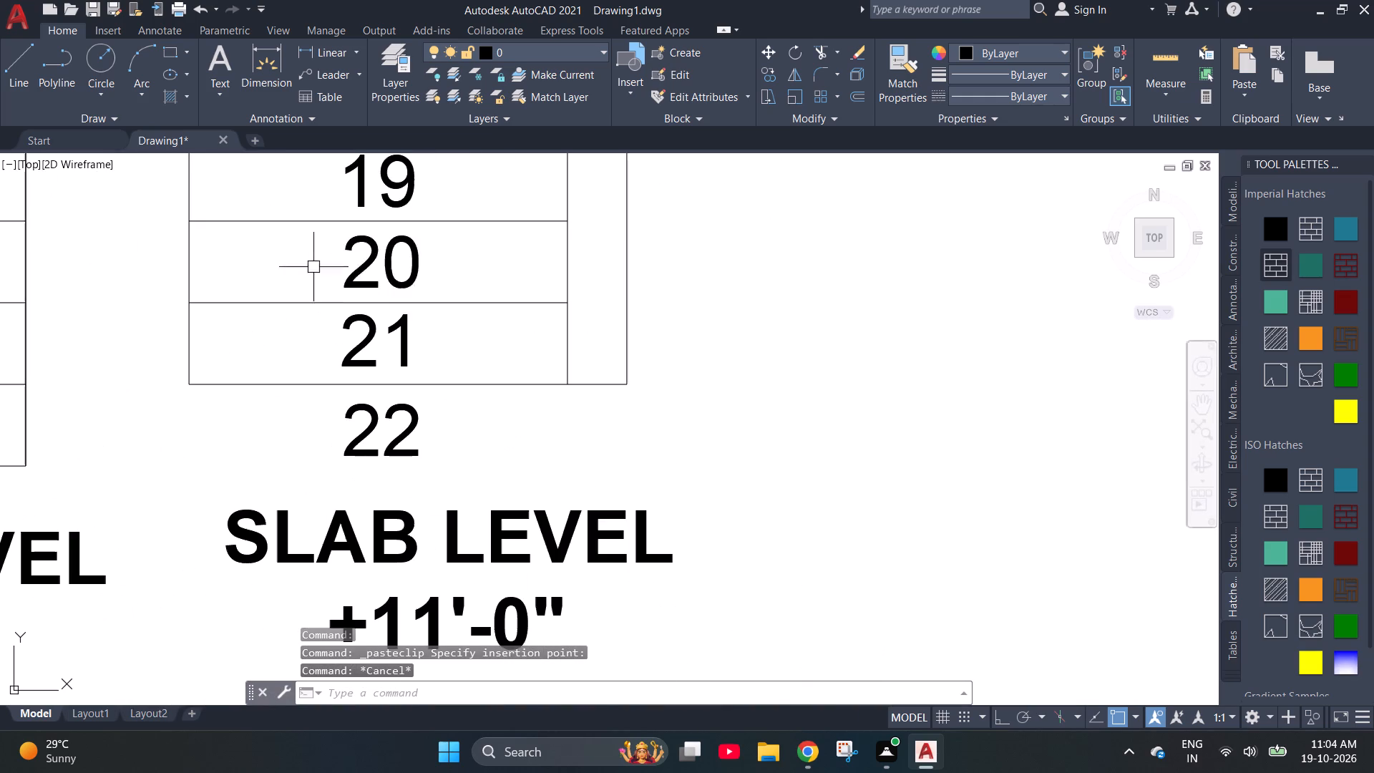
left_click(381, 279)
key("ctrl+c")
key("Escape")
scroll(365, 285, "down", 2)
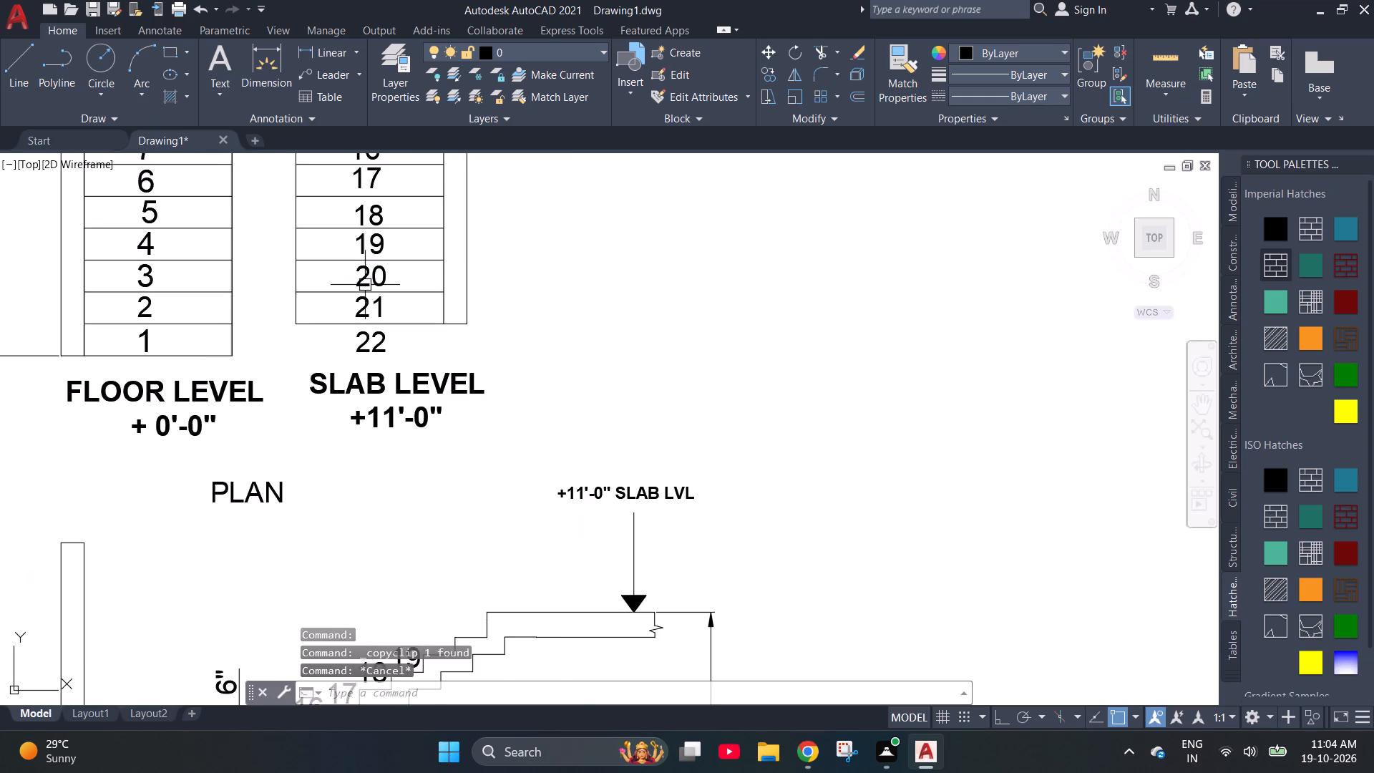
scroll(365, 285, "down", 1)
scroll(404, 507, "up", 3)
key("ctrl+v")
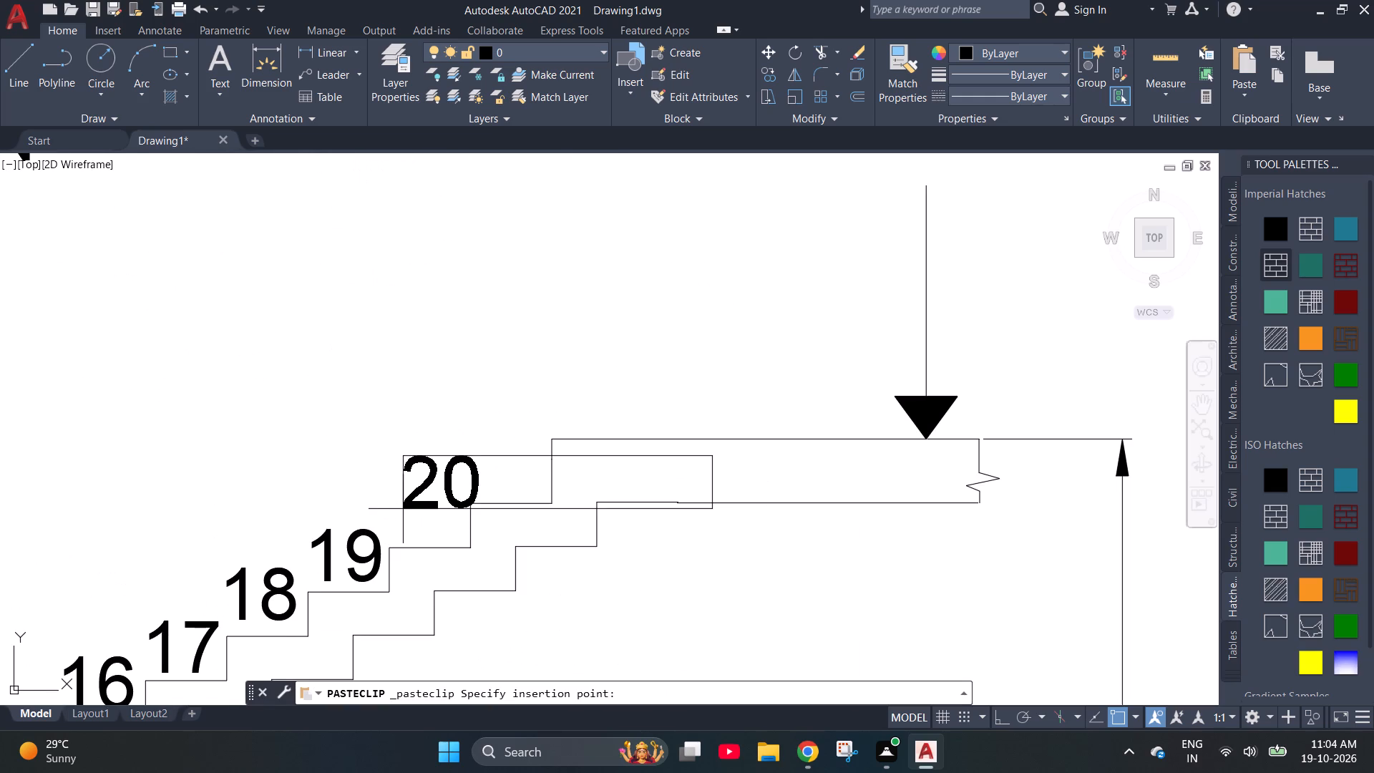
left_click(391, 533)
Move the pasted 20 across onto the seventh tread of the section's upper flight.
left_click(333, 495)
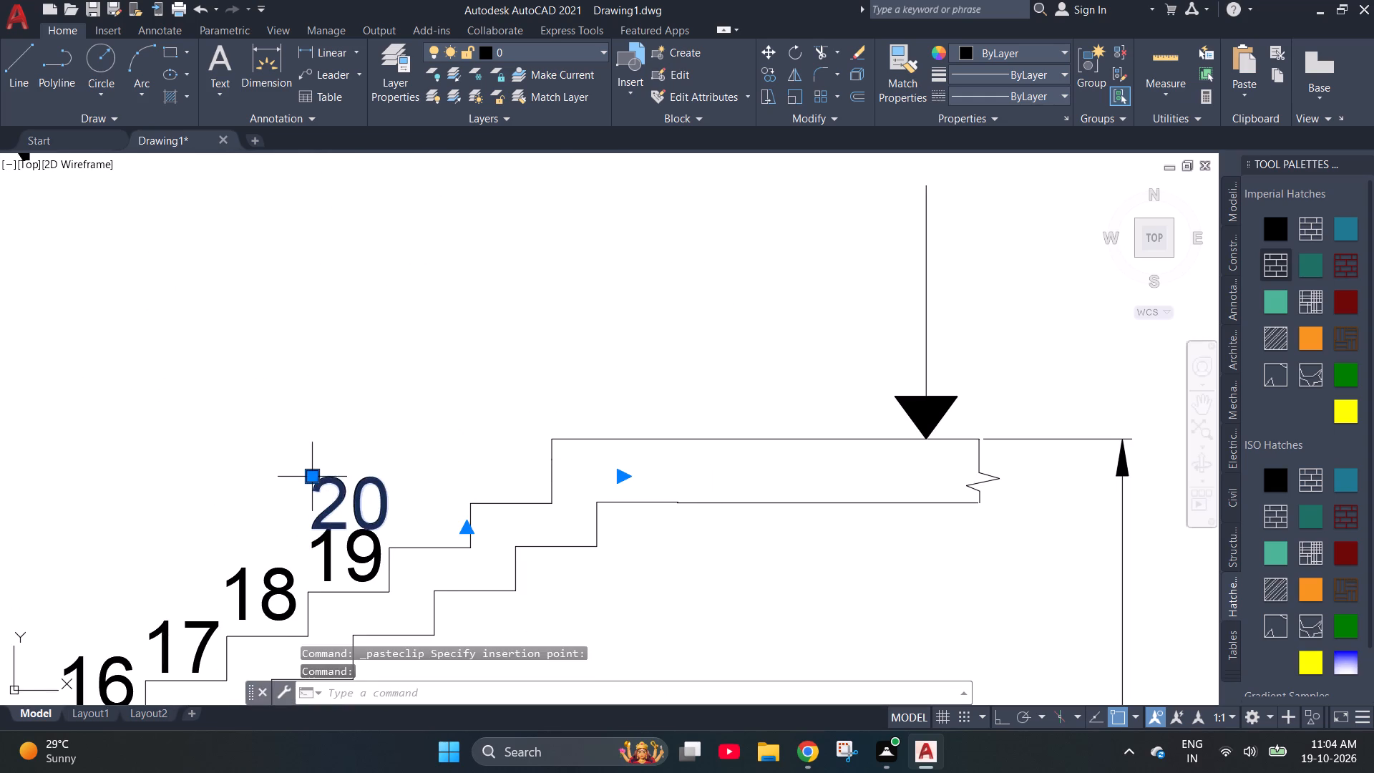
left_click(316, 473)
left_click(384, 478)
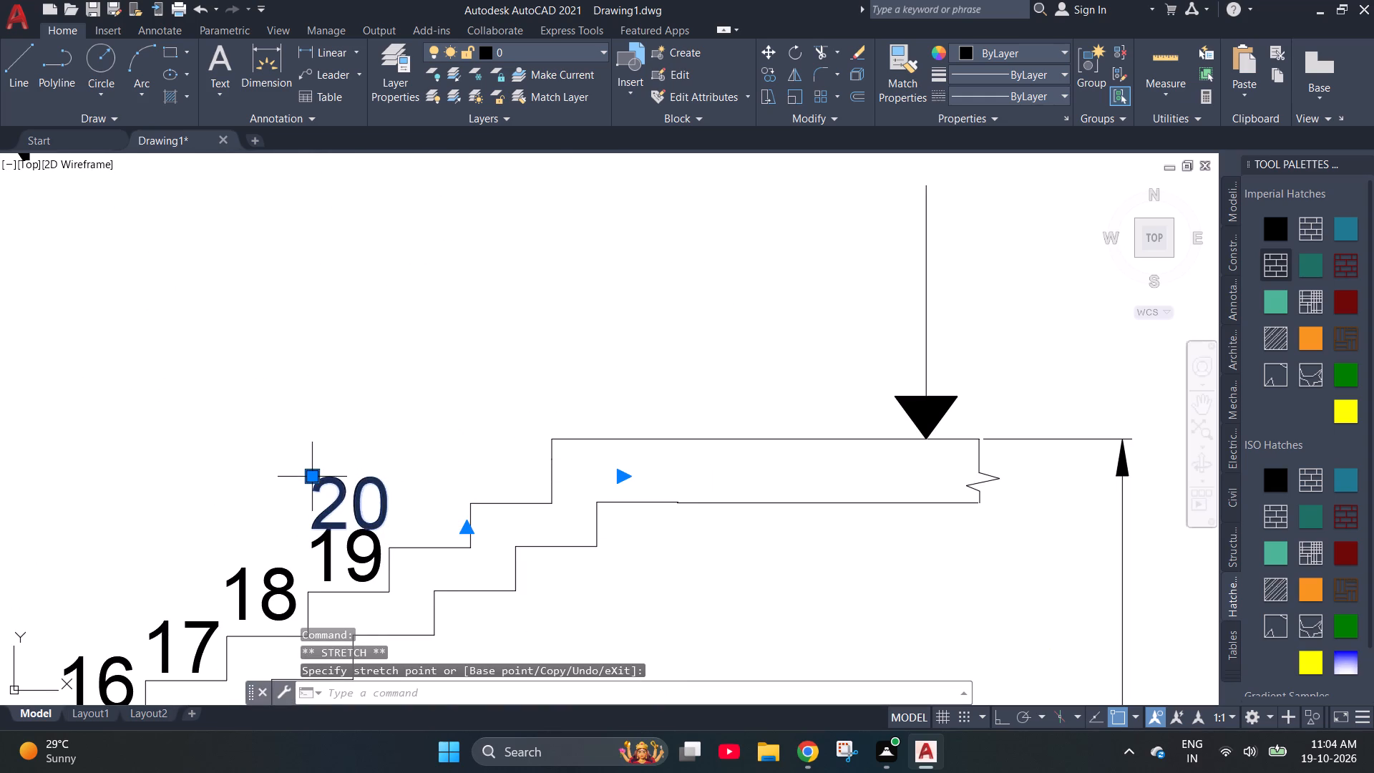
left_click(309, 472)
left_click(376, 477)
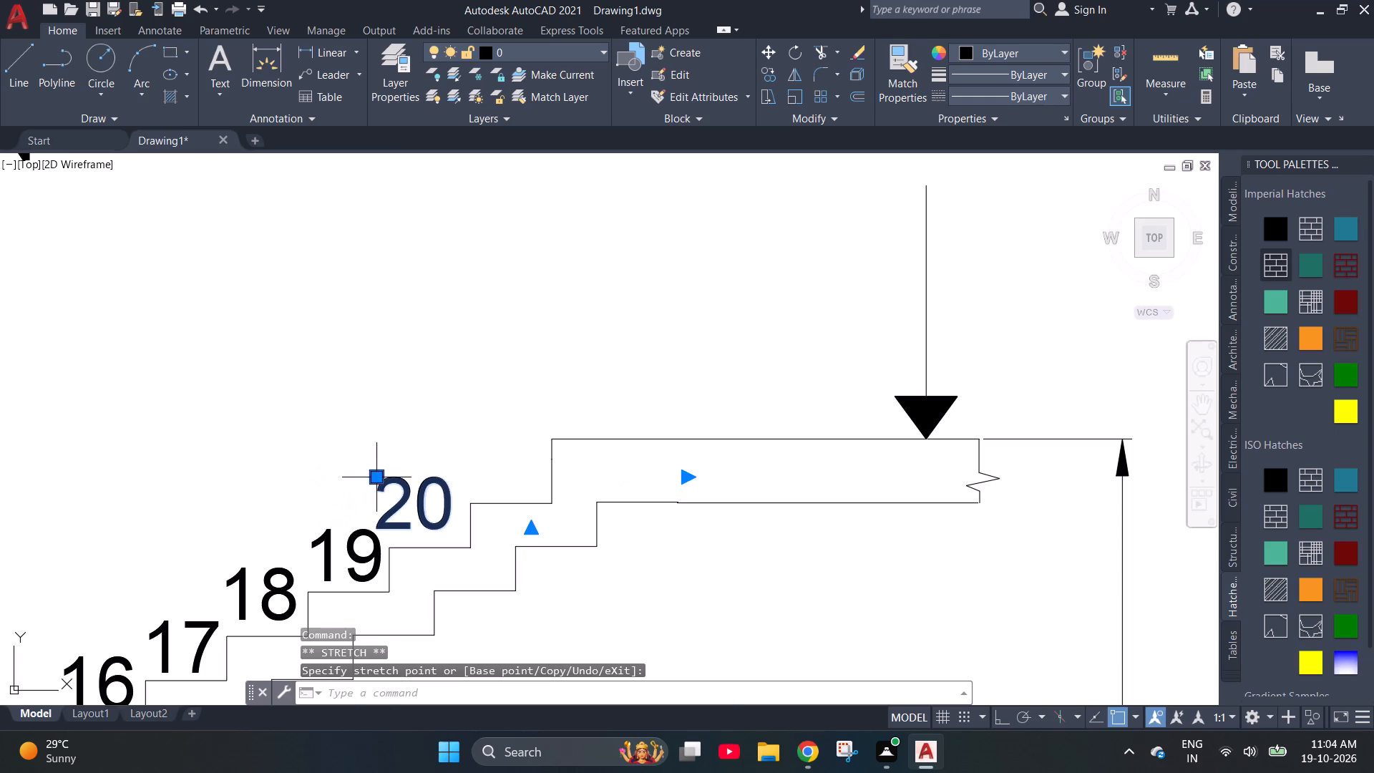
scroll(374, 477, "up", 3)
scroll(401, 463, "down", 1)
left_click(384, 469)
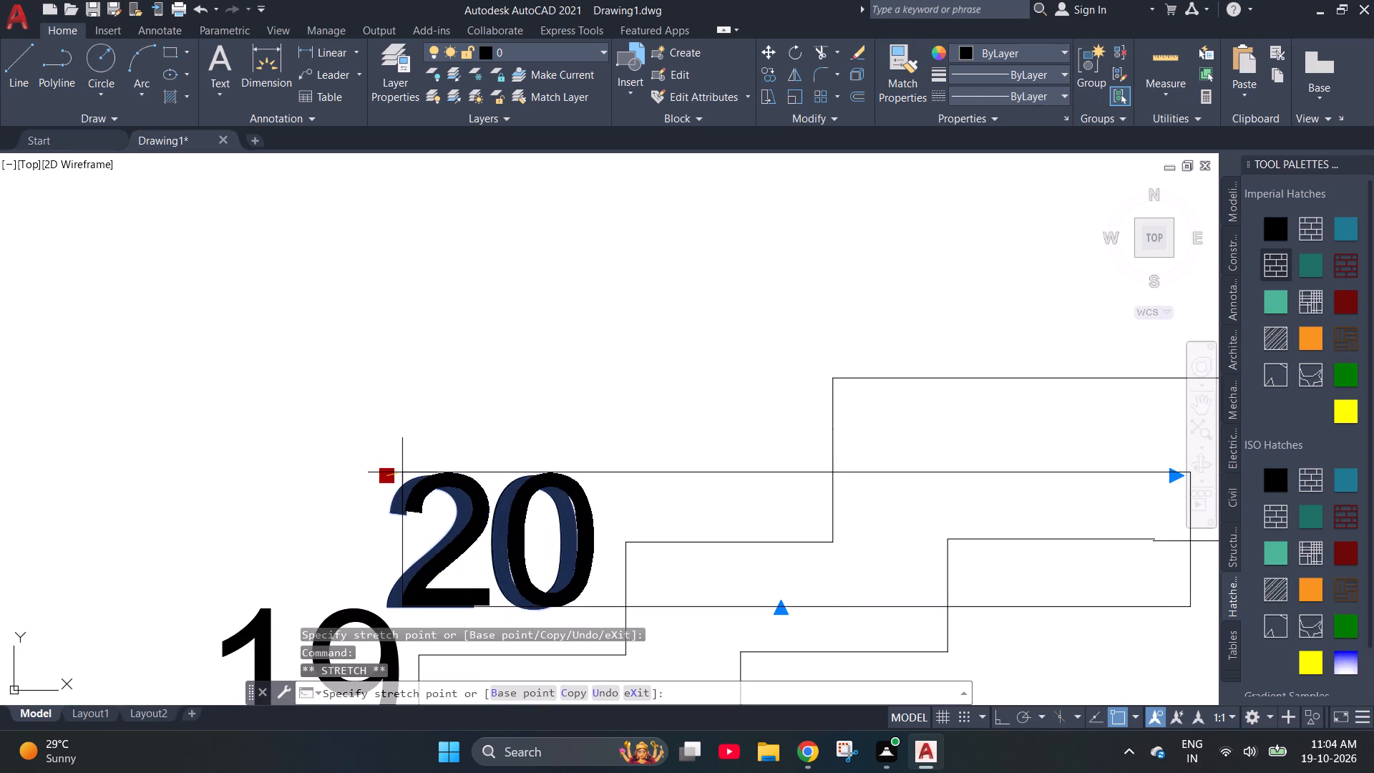
left_click(412, 475)
key("Escape")
Copy the step number 21 from the plan and paste it above the eighth tread, just before the slab edge in the section.
scroll(406, 480, "down", 3)
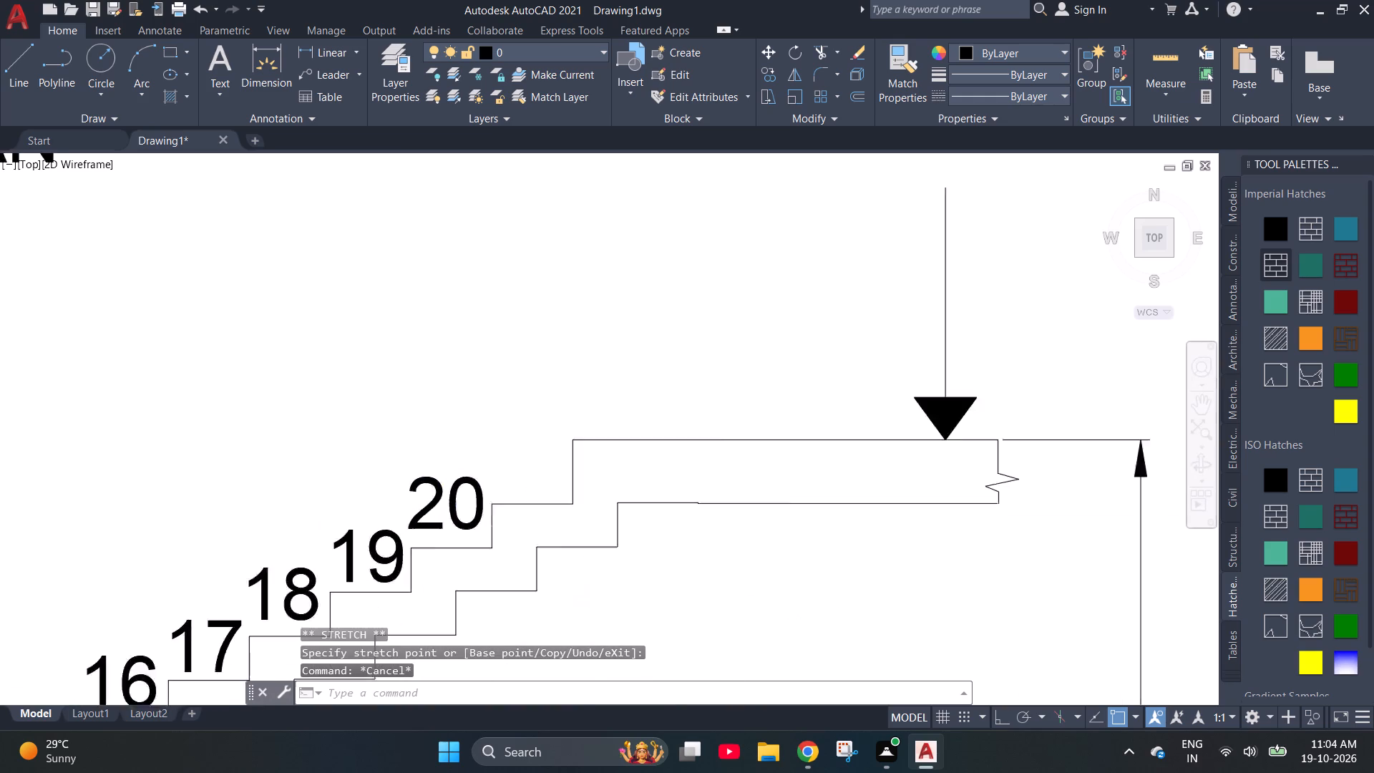
scroll(406, 480, "down", 2)
scroll(377, 326, "up", 3)
left_click(366, 266)
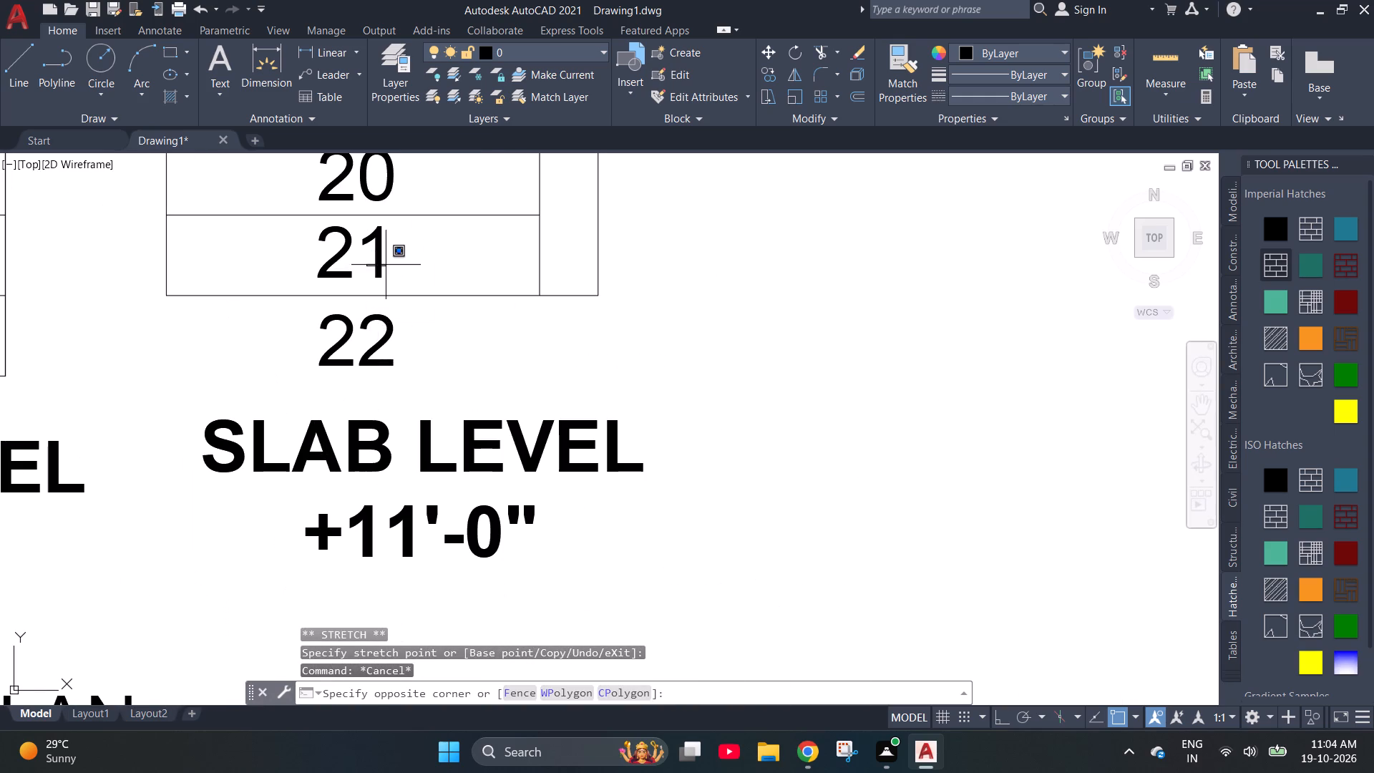
left_click(377, 268)
left_click(381, 268)
key("ctrl+c")
scroll(352, 273, "down", 2)
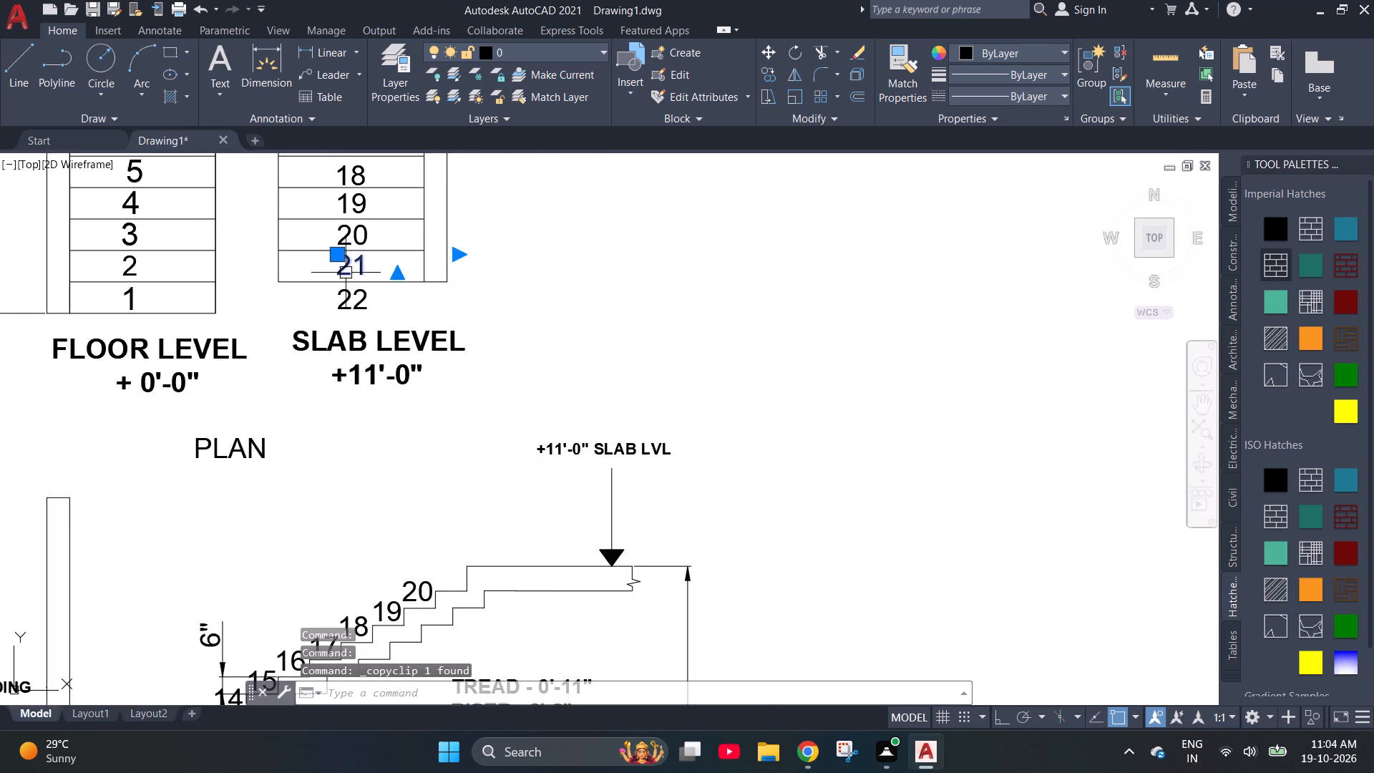
scroll(346, 273, "down", 1)
scroll(404, 469, "up", 3)
key("ctrl+v")
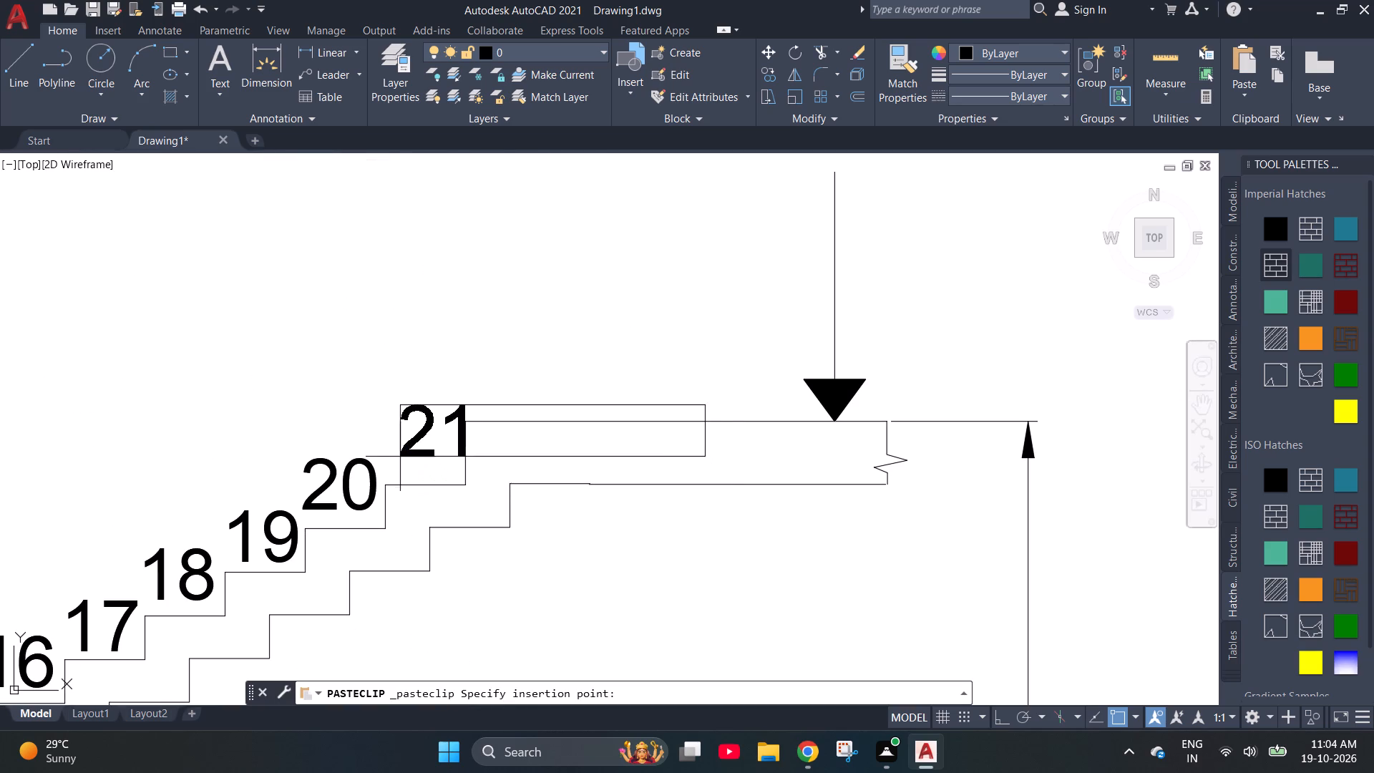
left_click(391, 467)
key("Escape")
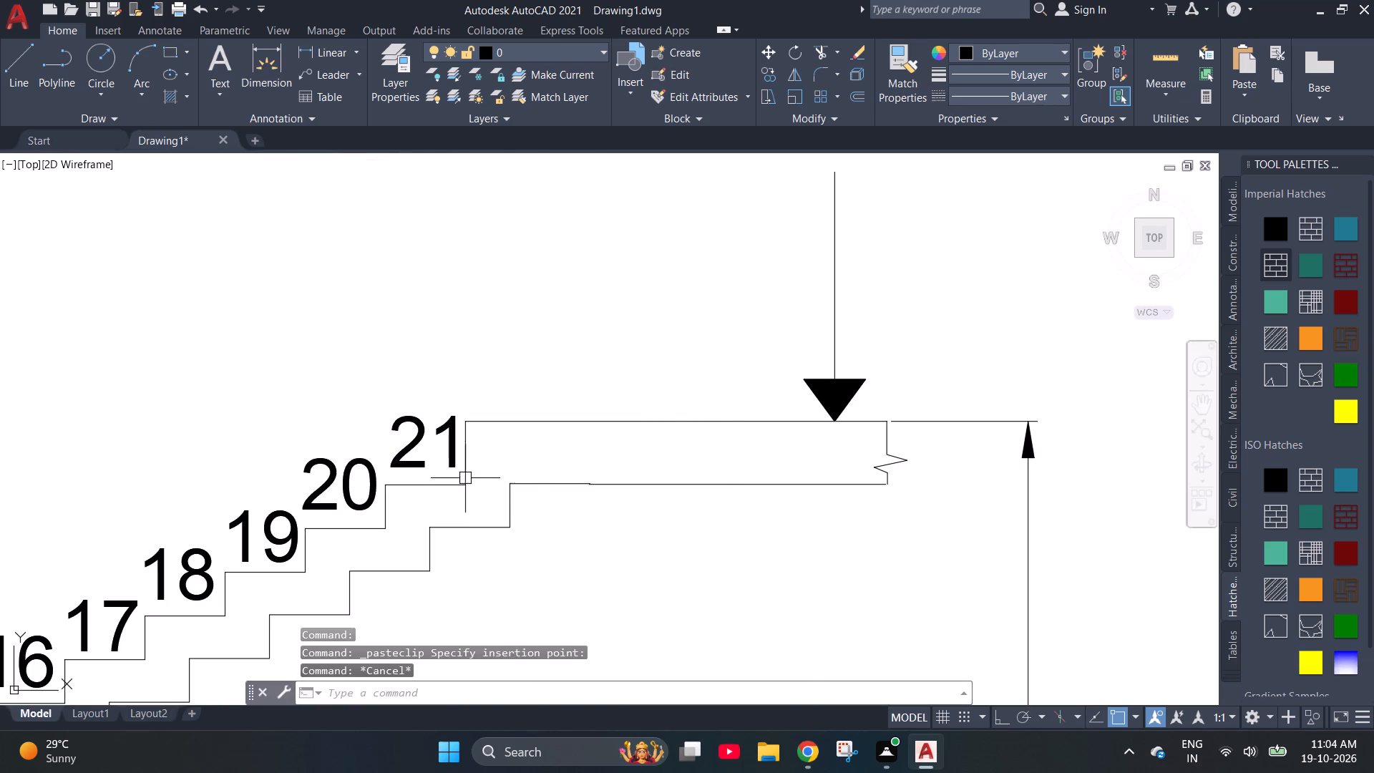
Copy the step number 22 from the plan and paste it just above the start of the top slab in the section.
scroll(454, 479, "down", 3)
scroll(343, 308, "up", 3)
left_click(379, 296)
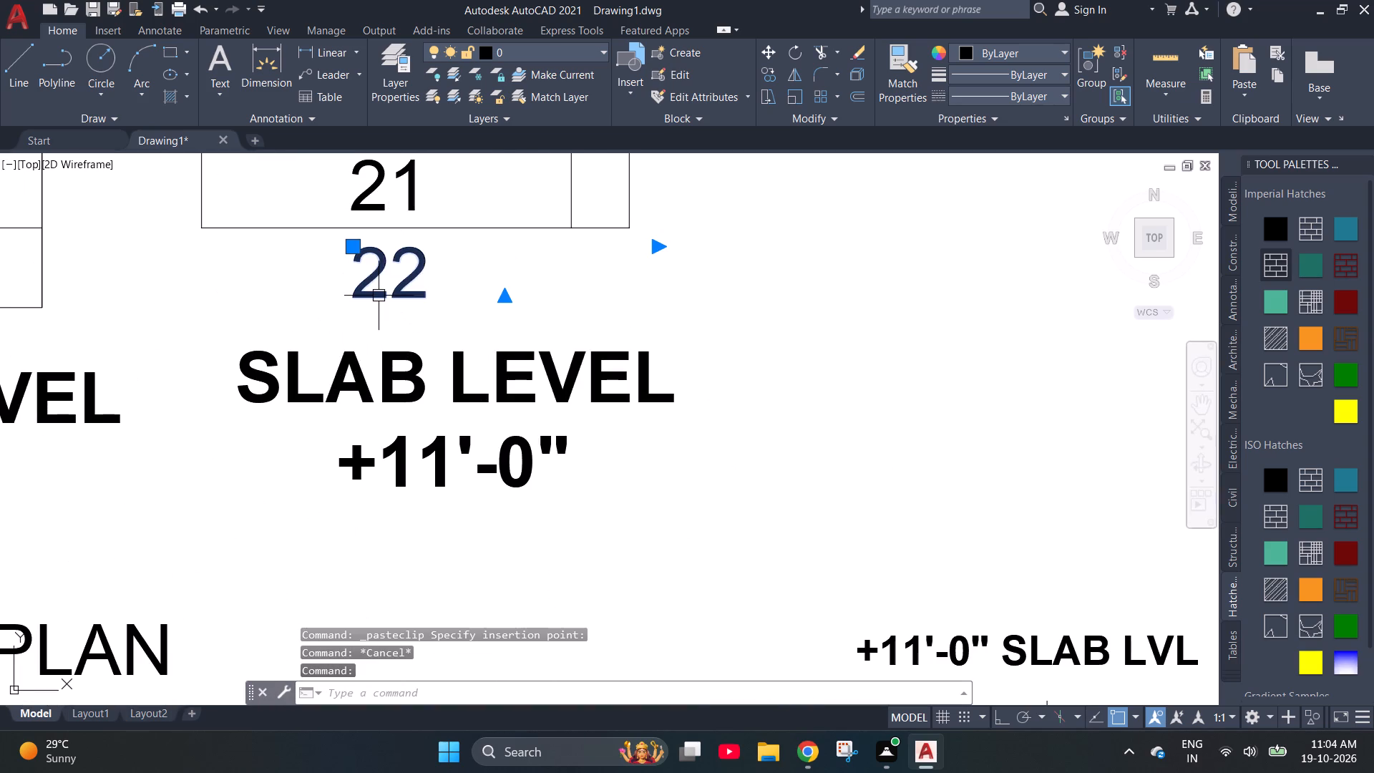
key("ctrl+c")
key("Escape")
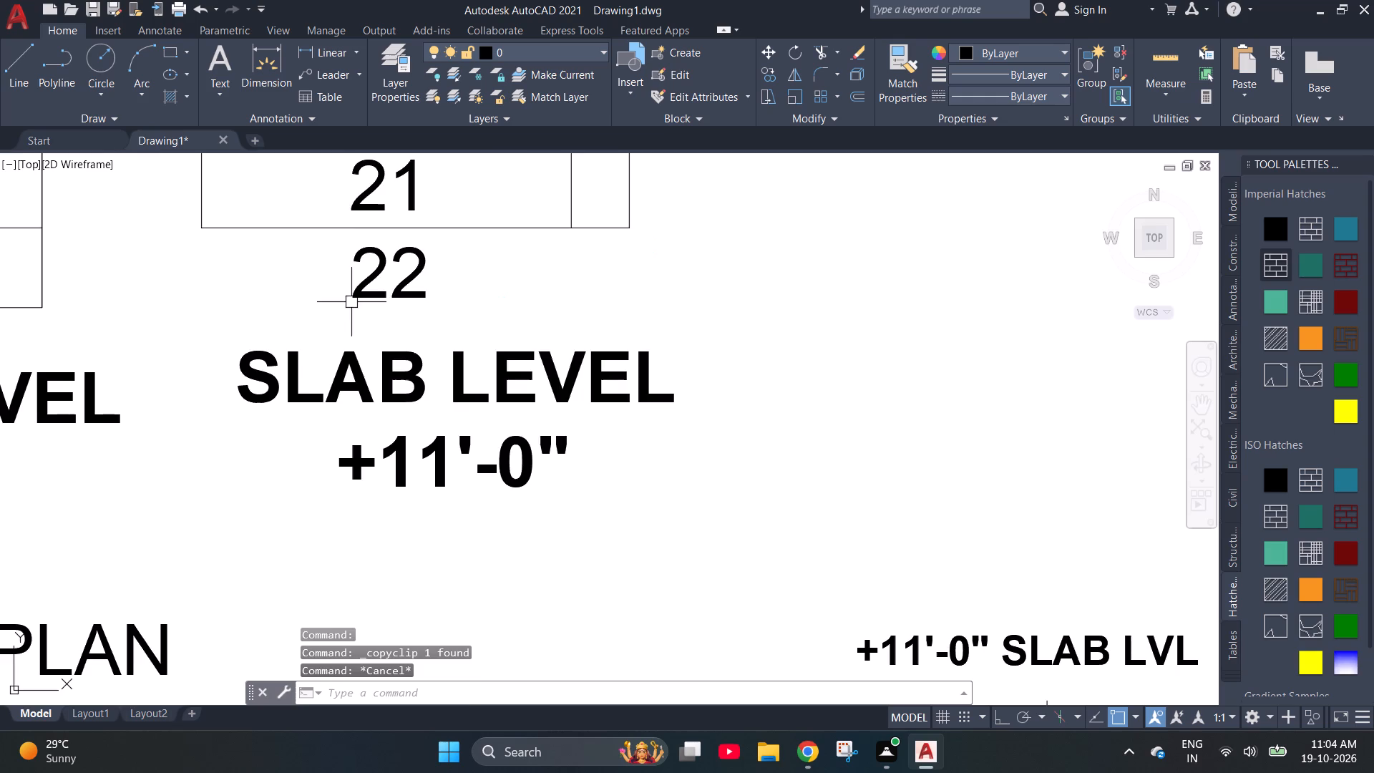
scroll(351, 302, "down", 2)
key("ctrl+v")
scroll(510, 544, "up", 4)
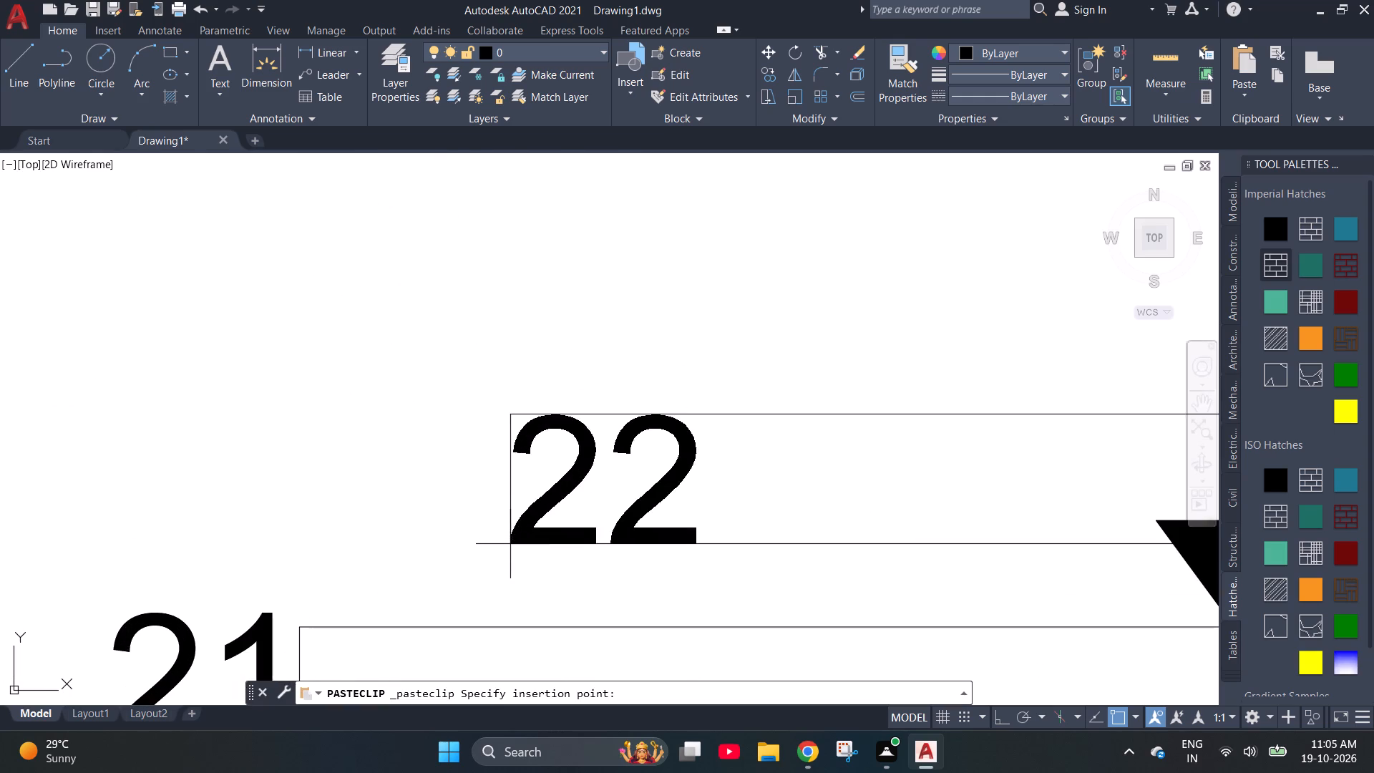
left_click(386, 612)
key("Escape")
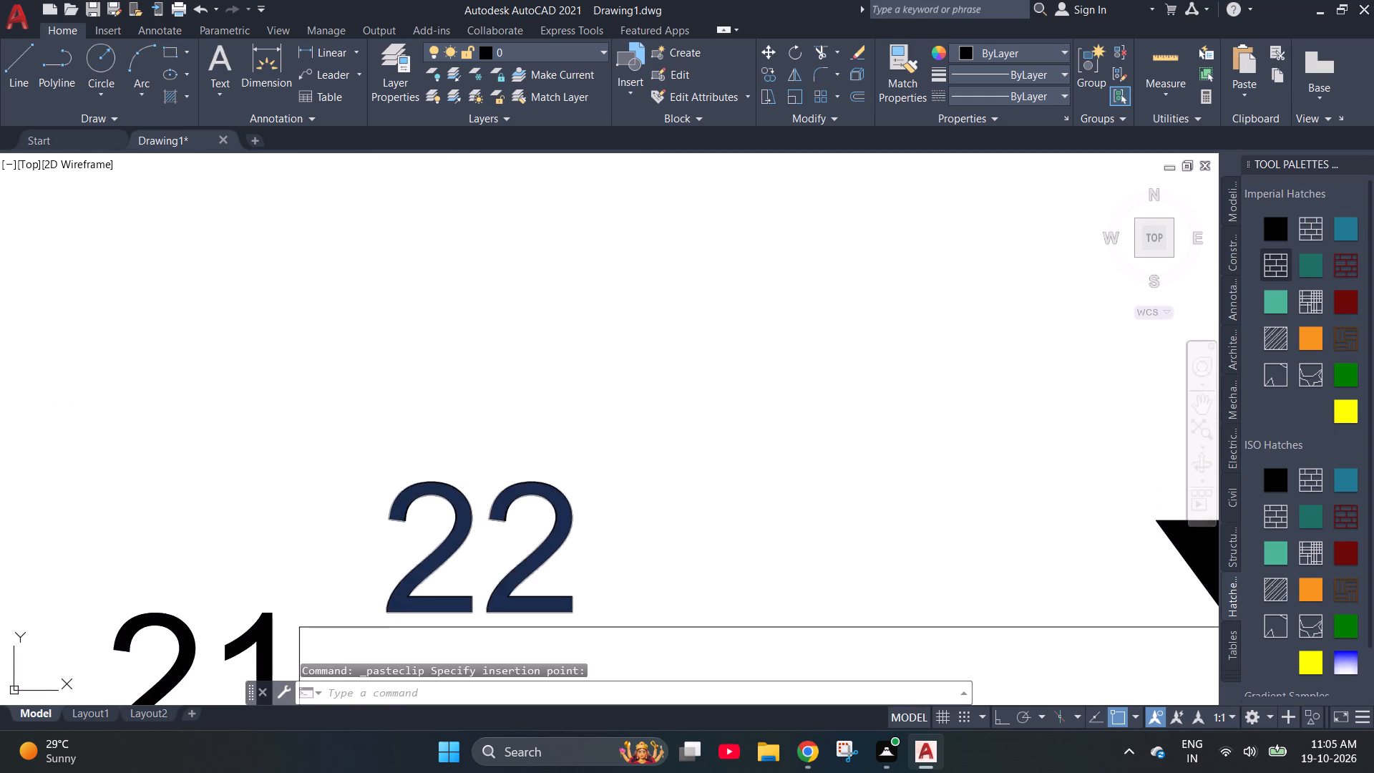
Add a multiline text title reading SECTION below the ground line of the staircase section.
scroll(430, 553, "down", 6)
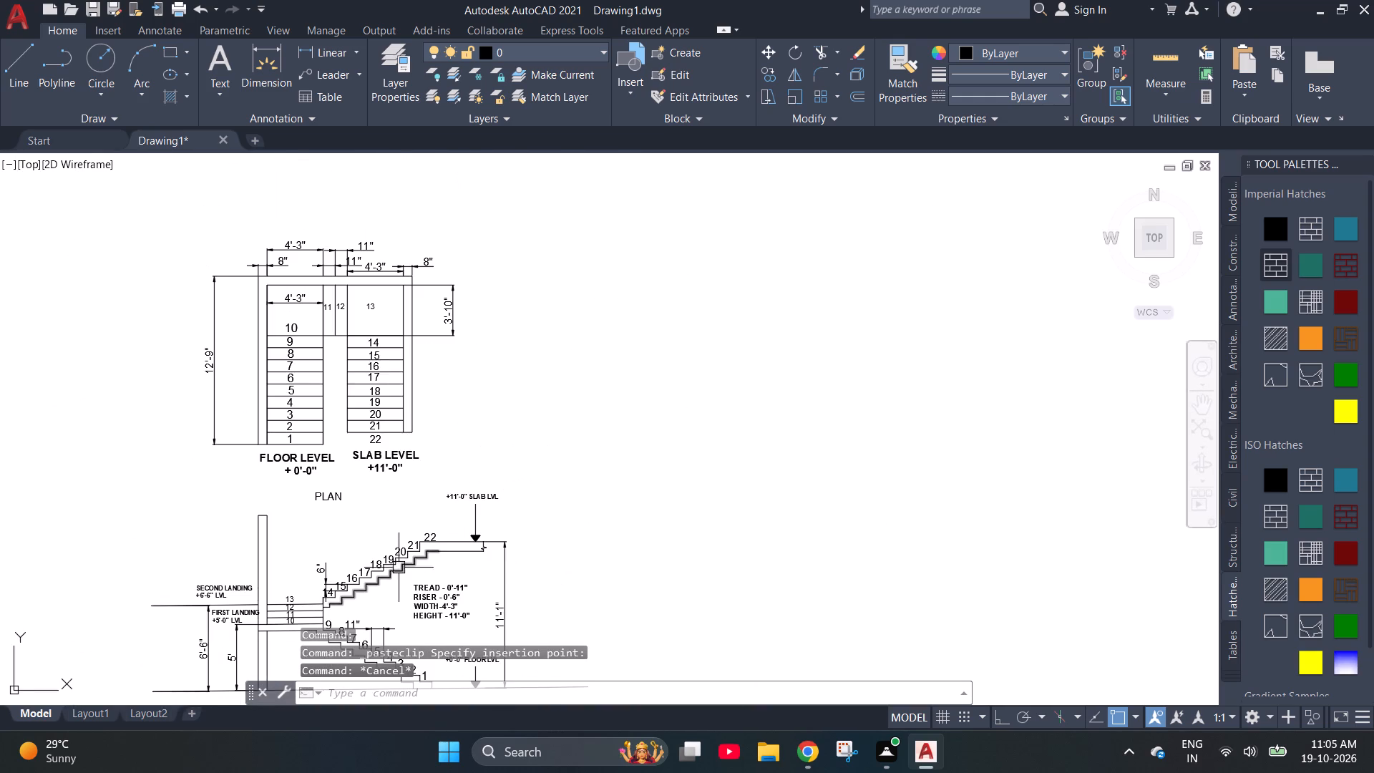
scroll(344, 419, "down", 1)
scroll(359, 589, "up", 1)
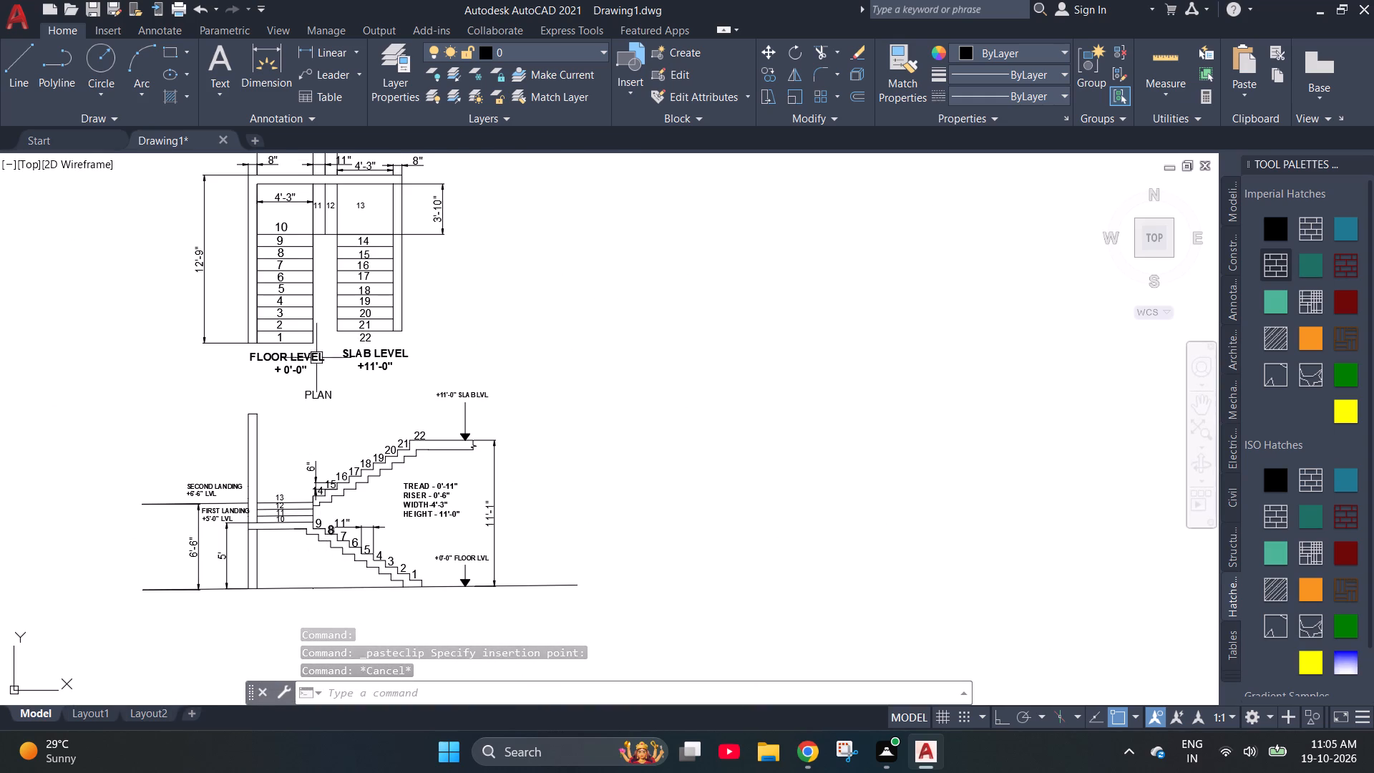
left_click(215, 87)
left_click(273, 129)
scroll(272, 111, "down", 2)
scroll(275, 320, "down", 1)
scroll(248, 550, "up", 3)
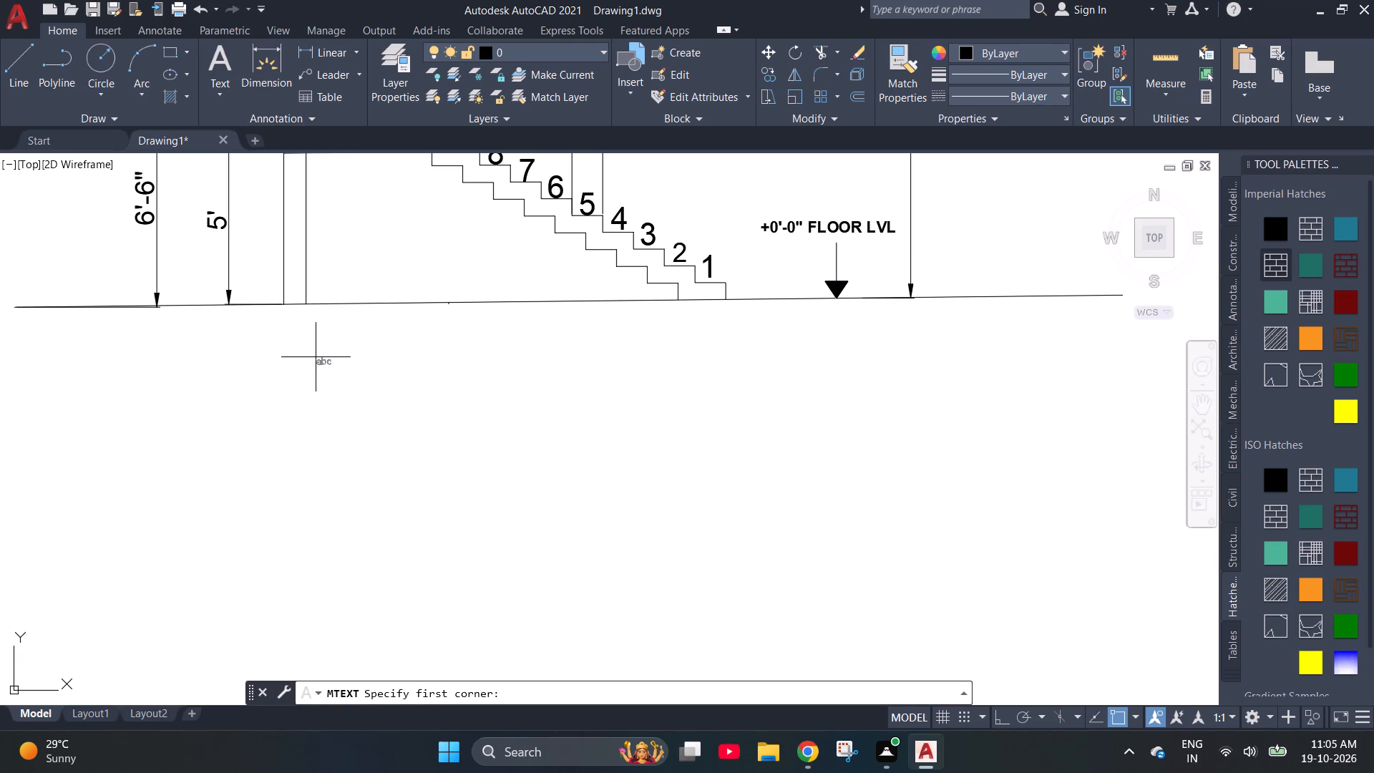
left_click(342, 349)
left_click(727, 468)
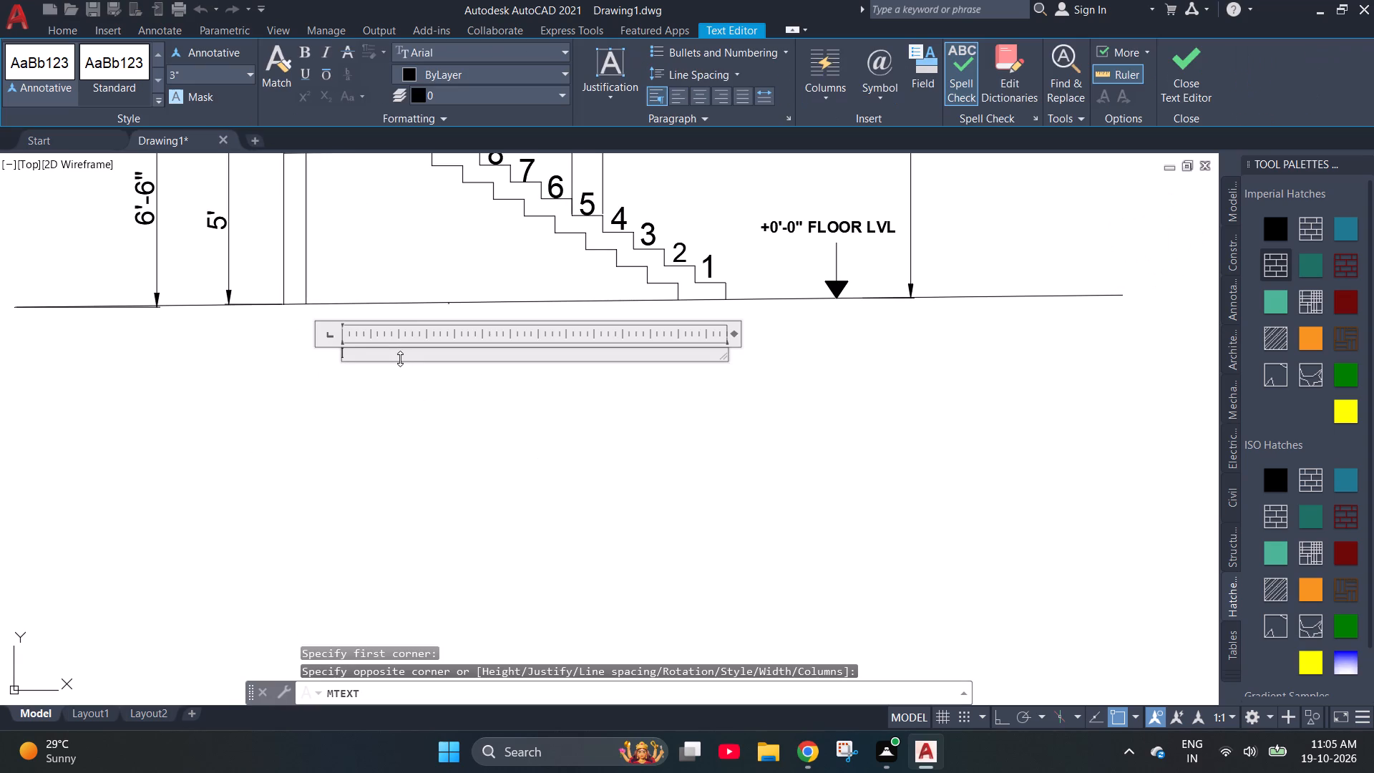
type("SECT")
type("ION")
key("space")
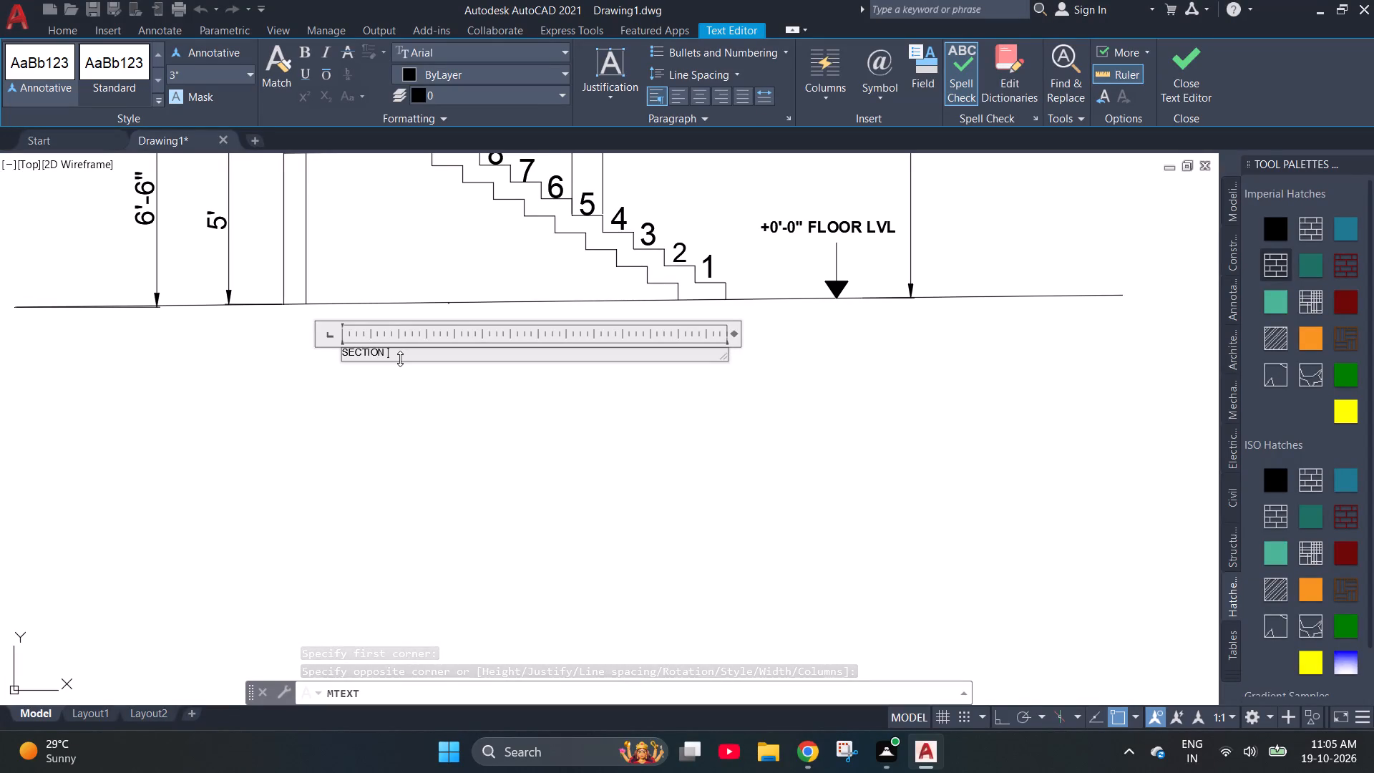
Make the whole SECTION title bold, set its text height to 10", and finish the text edit.
key("ctrl+a")
key("ctrl+b")
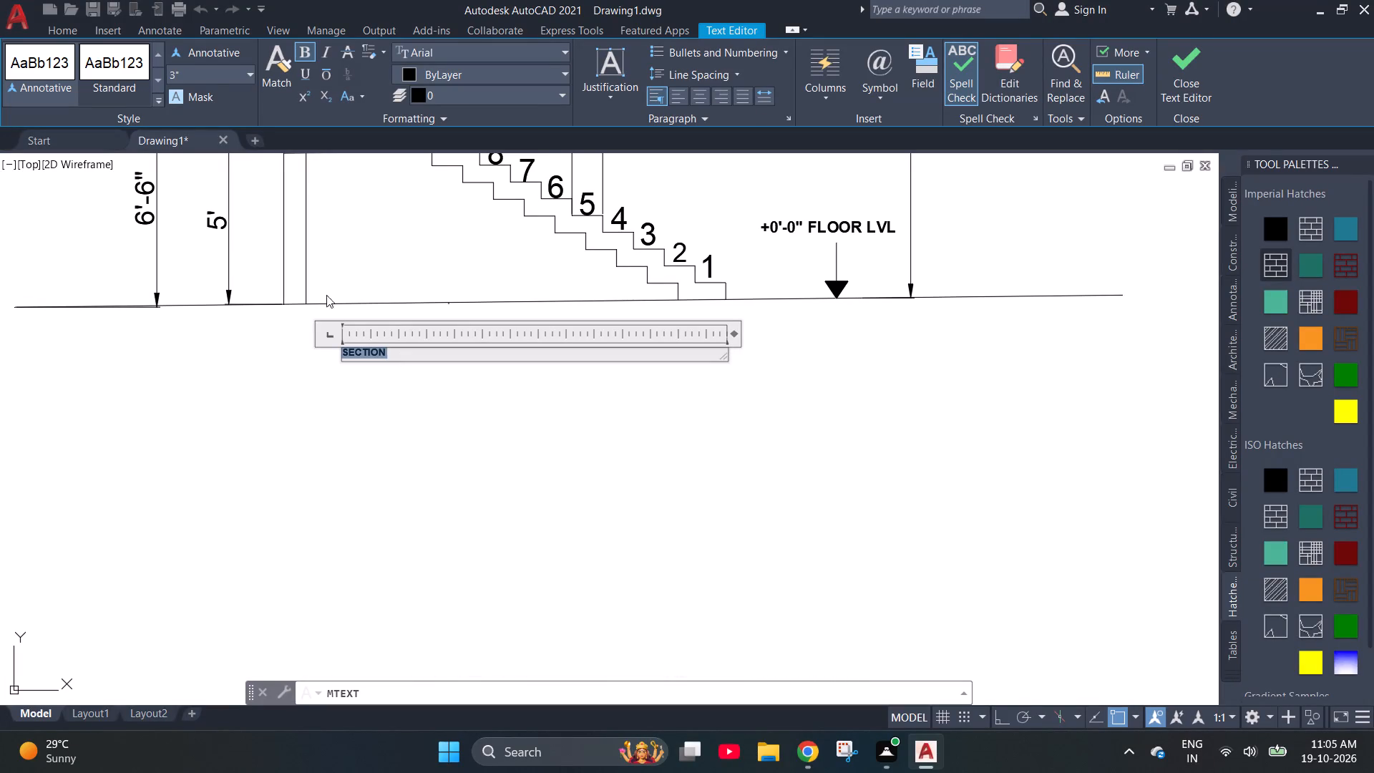
left_click(196, 67)
type("10\"")
key("Return")
left_click(570, 505)
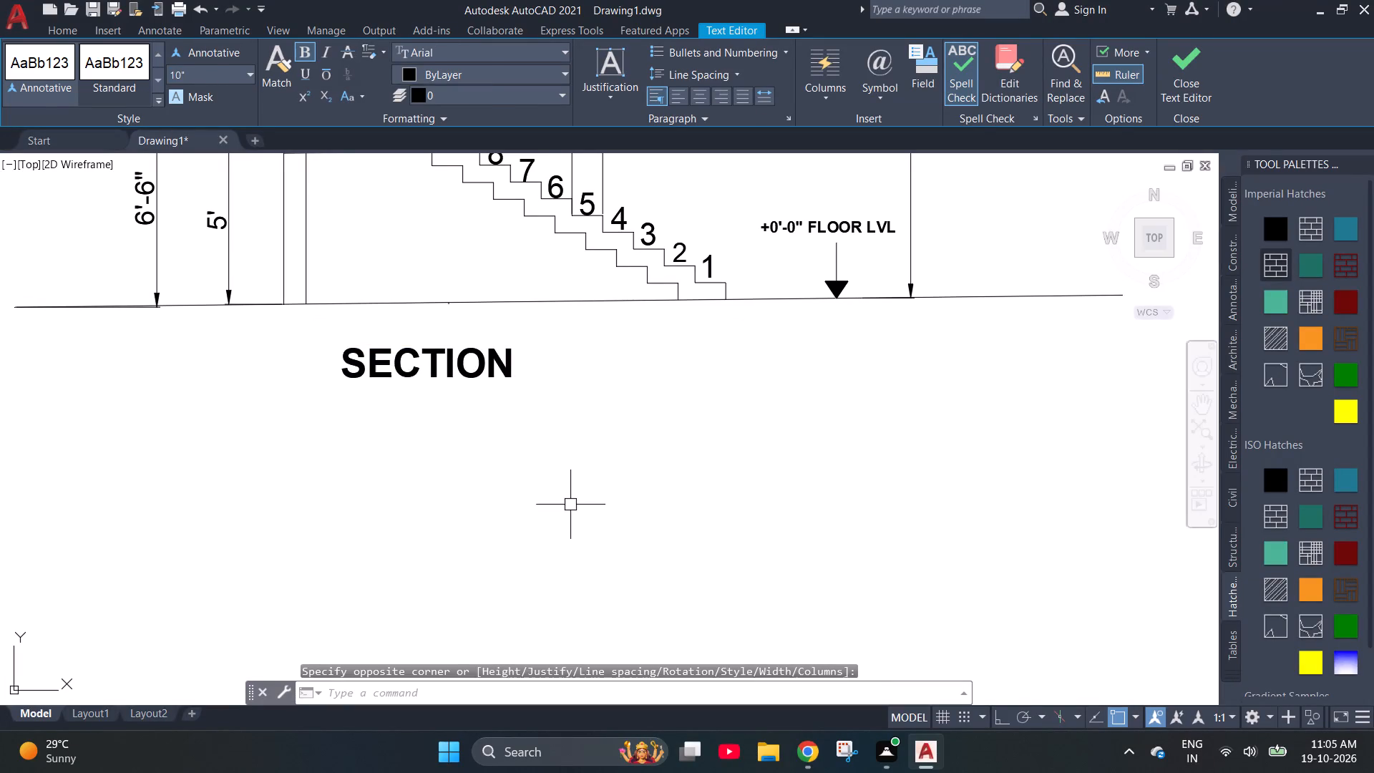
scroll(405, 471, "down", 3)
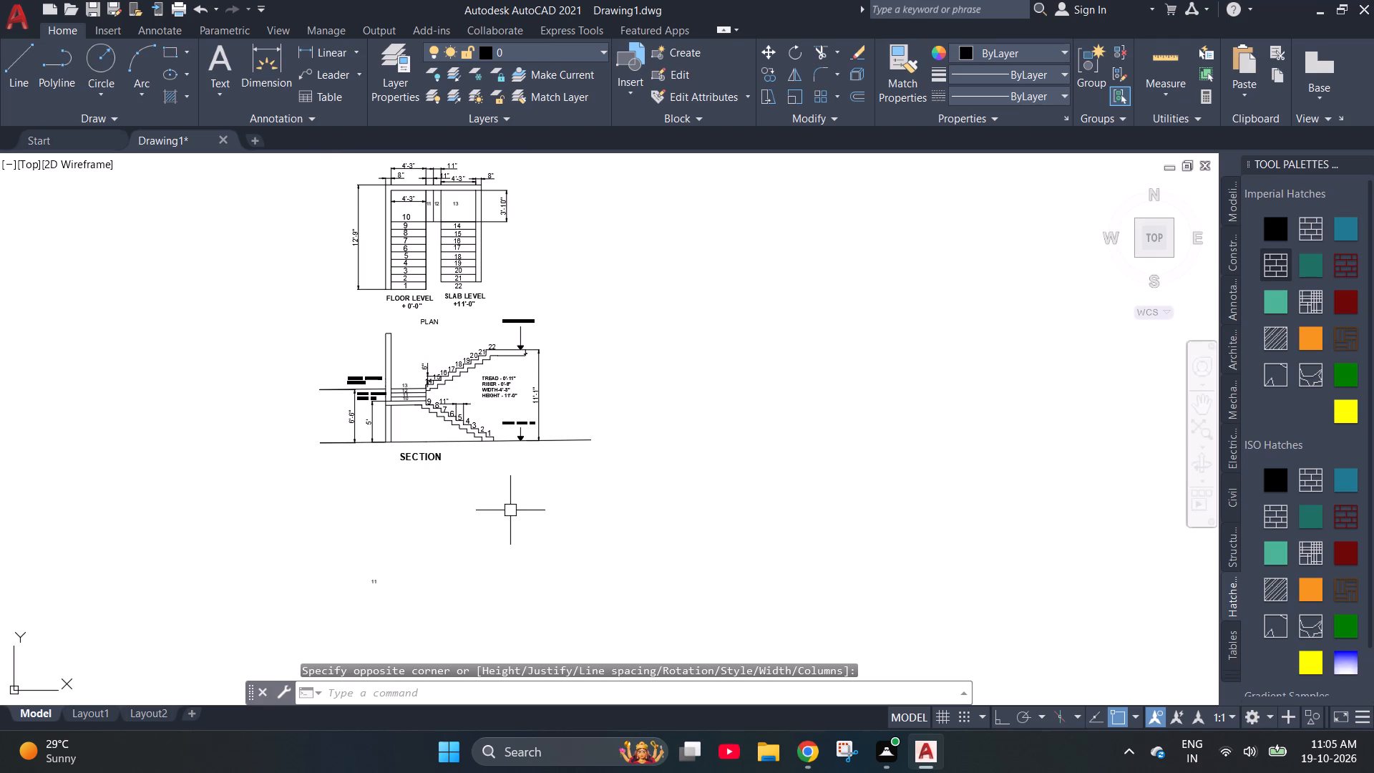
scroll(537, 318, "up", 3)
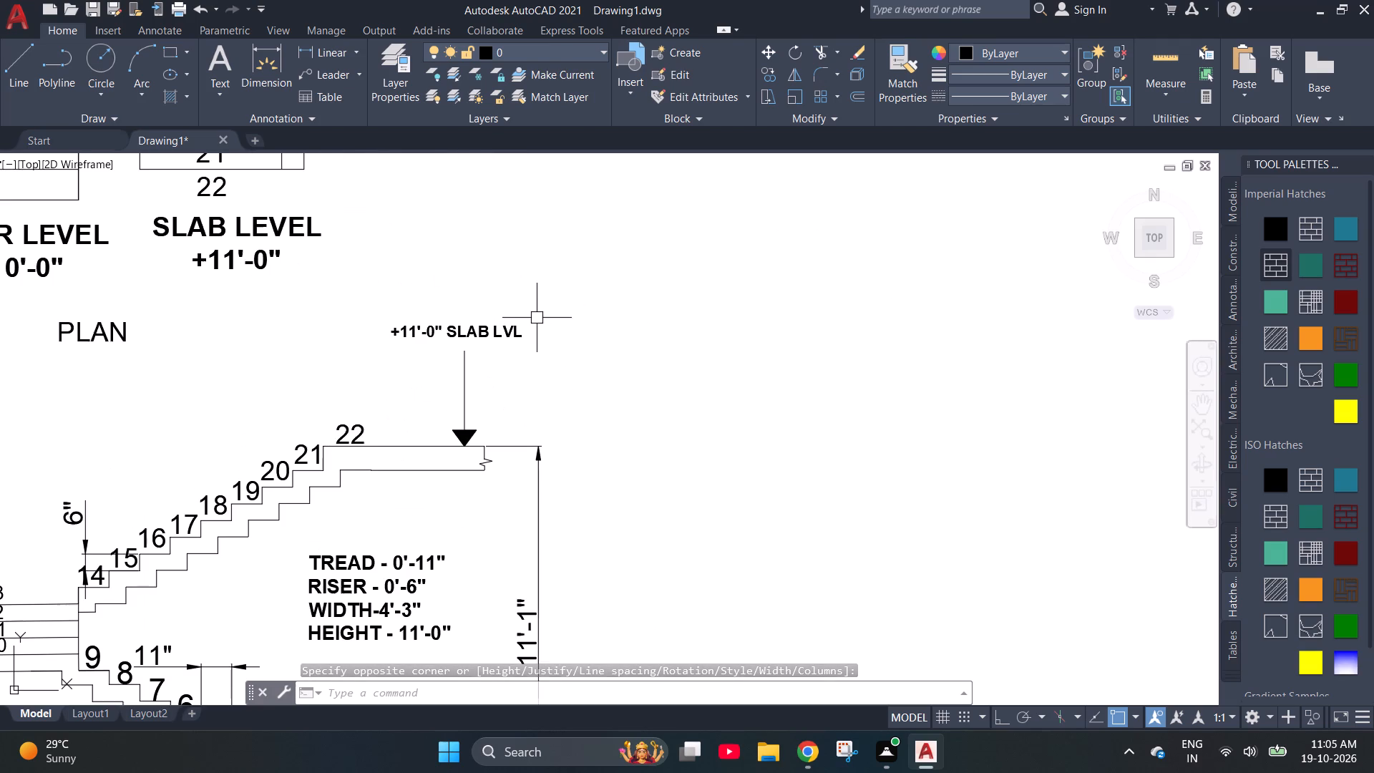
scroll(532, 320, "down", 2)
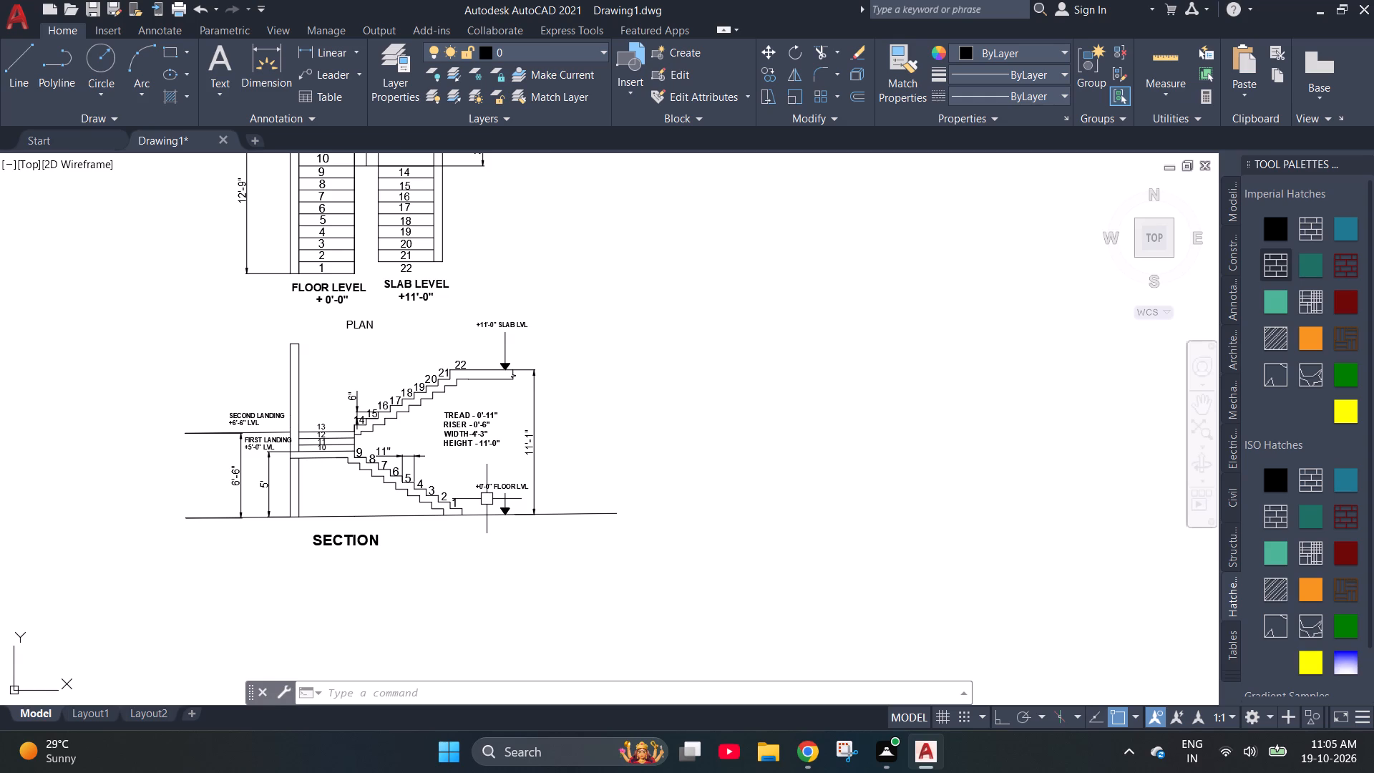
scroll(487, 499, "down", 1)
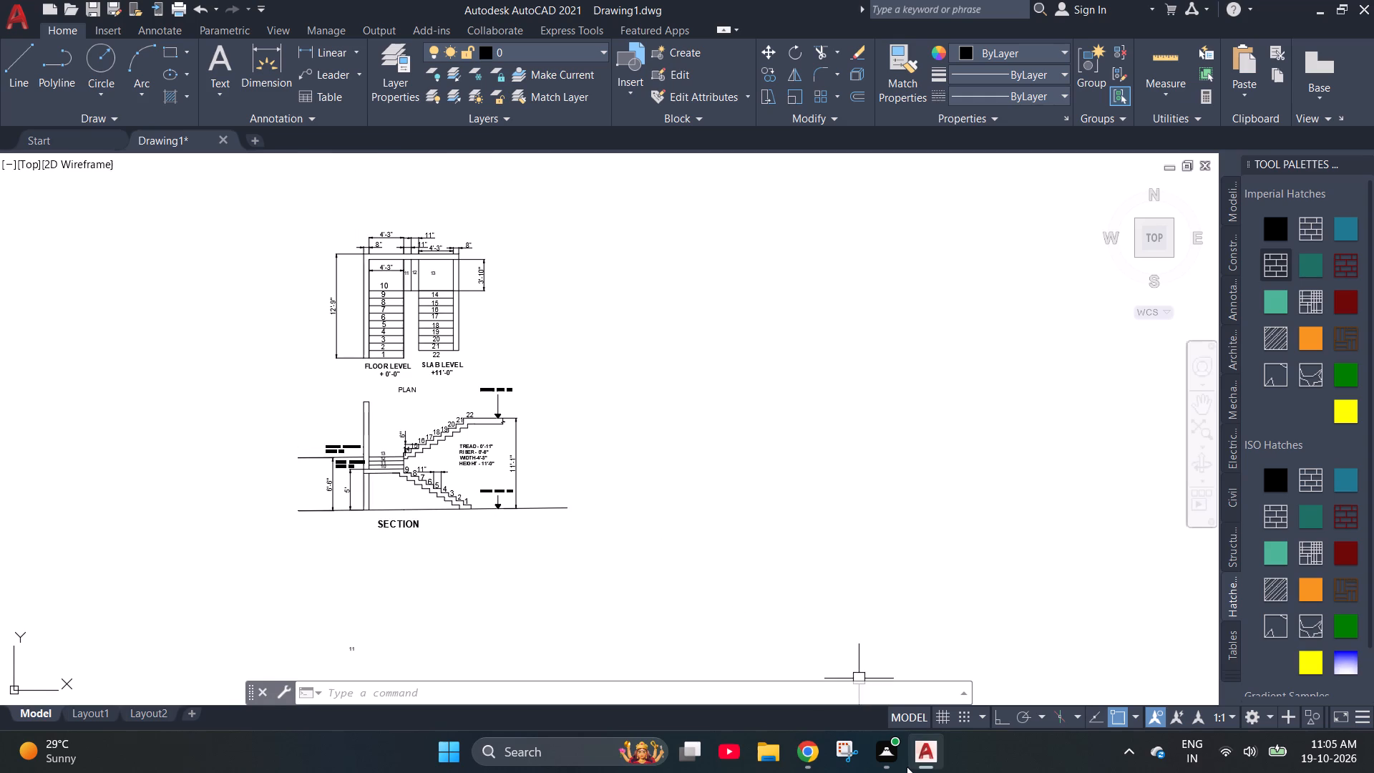
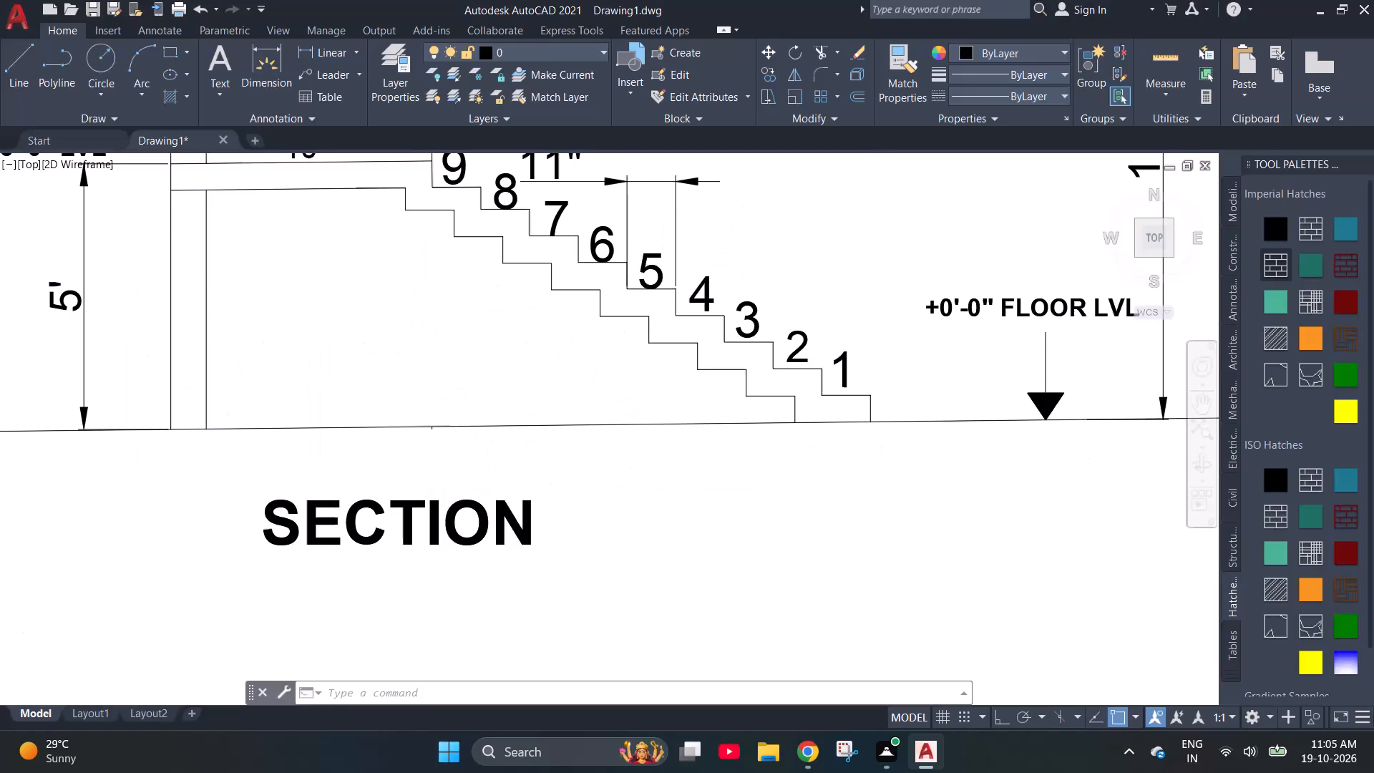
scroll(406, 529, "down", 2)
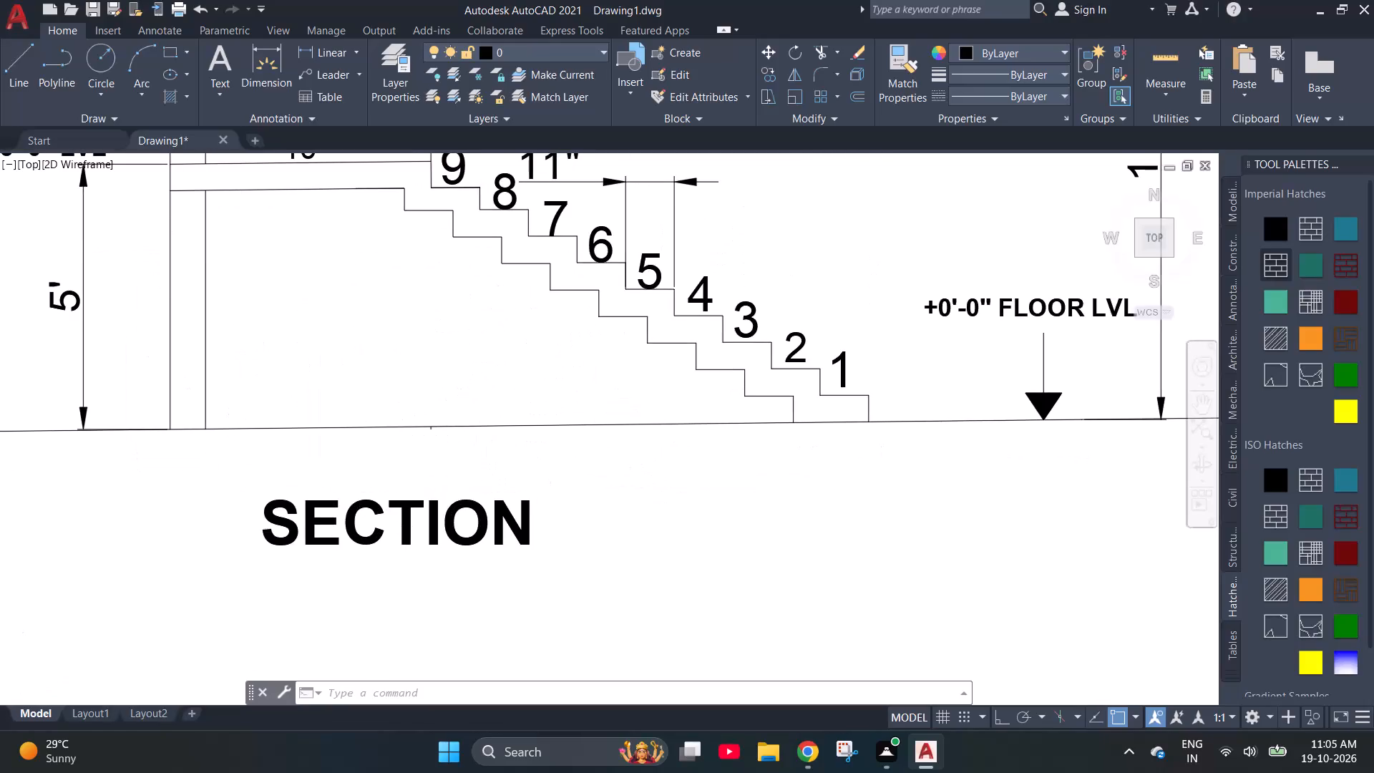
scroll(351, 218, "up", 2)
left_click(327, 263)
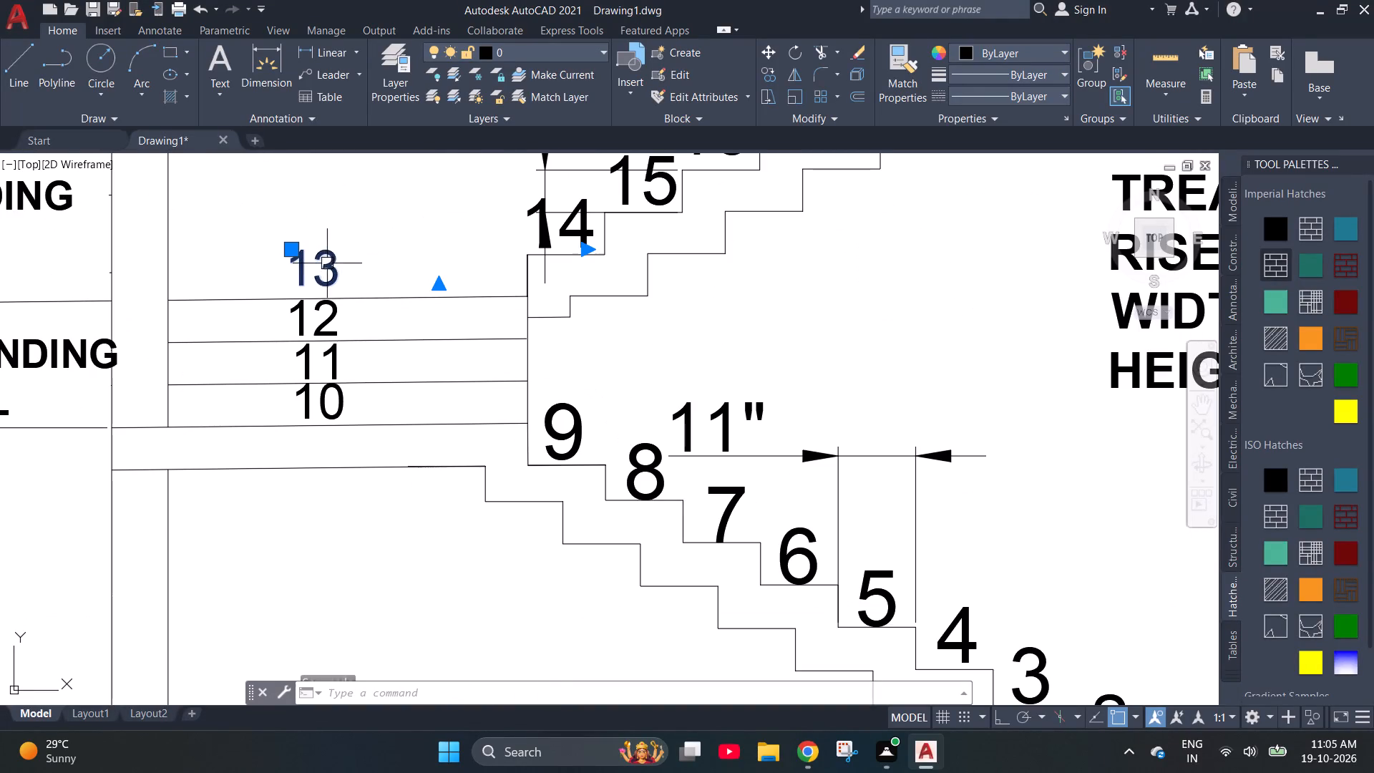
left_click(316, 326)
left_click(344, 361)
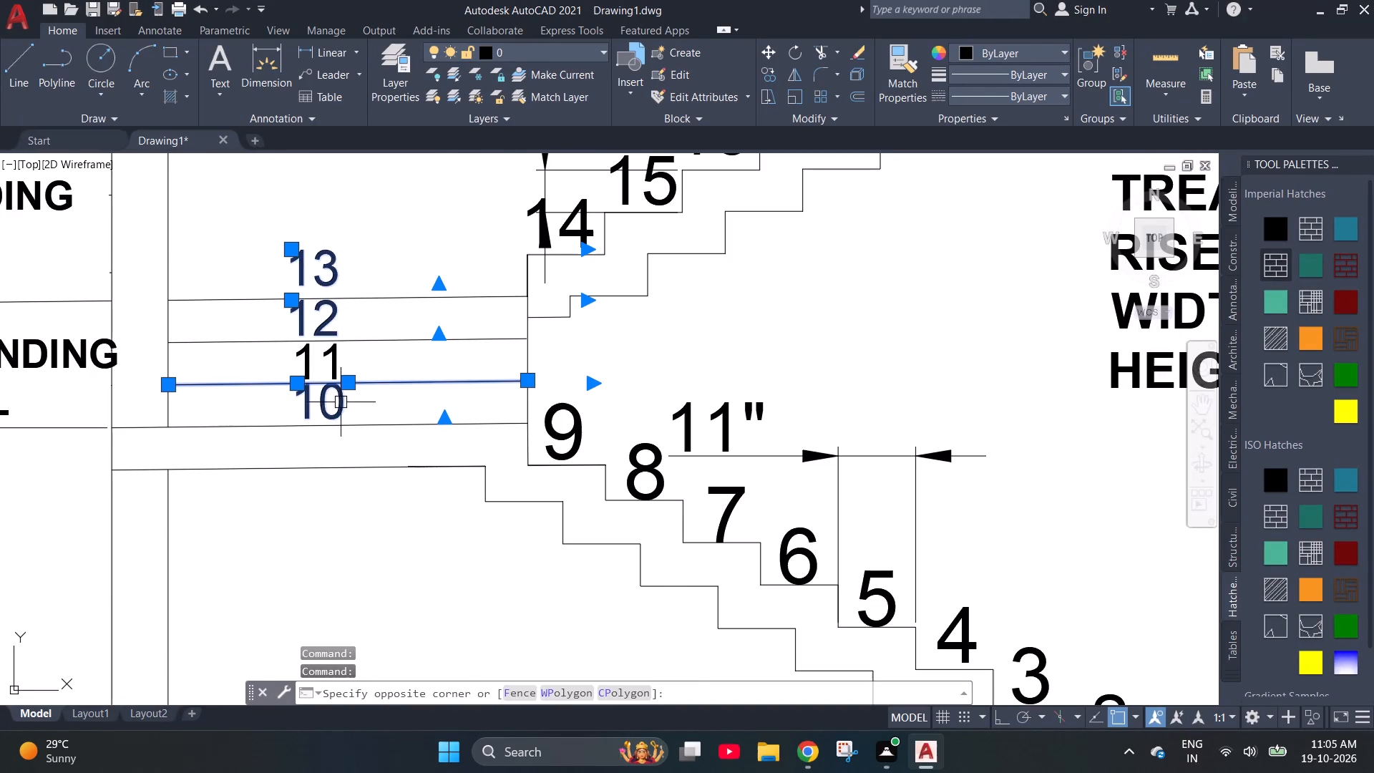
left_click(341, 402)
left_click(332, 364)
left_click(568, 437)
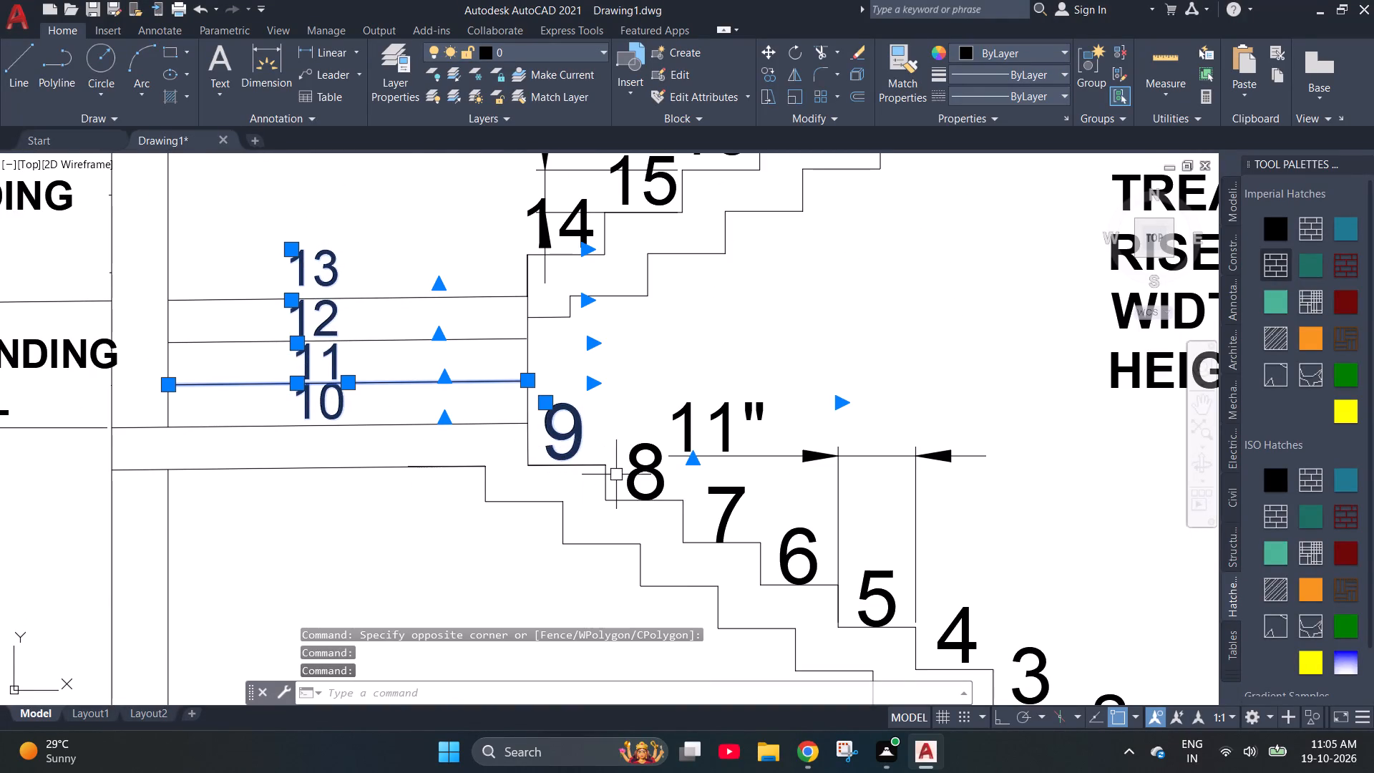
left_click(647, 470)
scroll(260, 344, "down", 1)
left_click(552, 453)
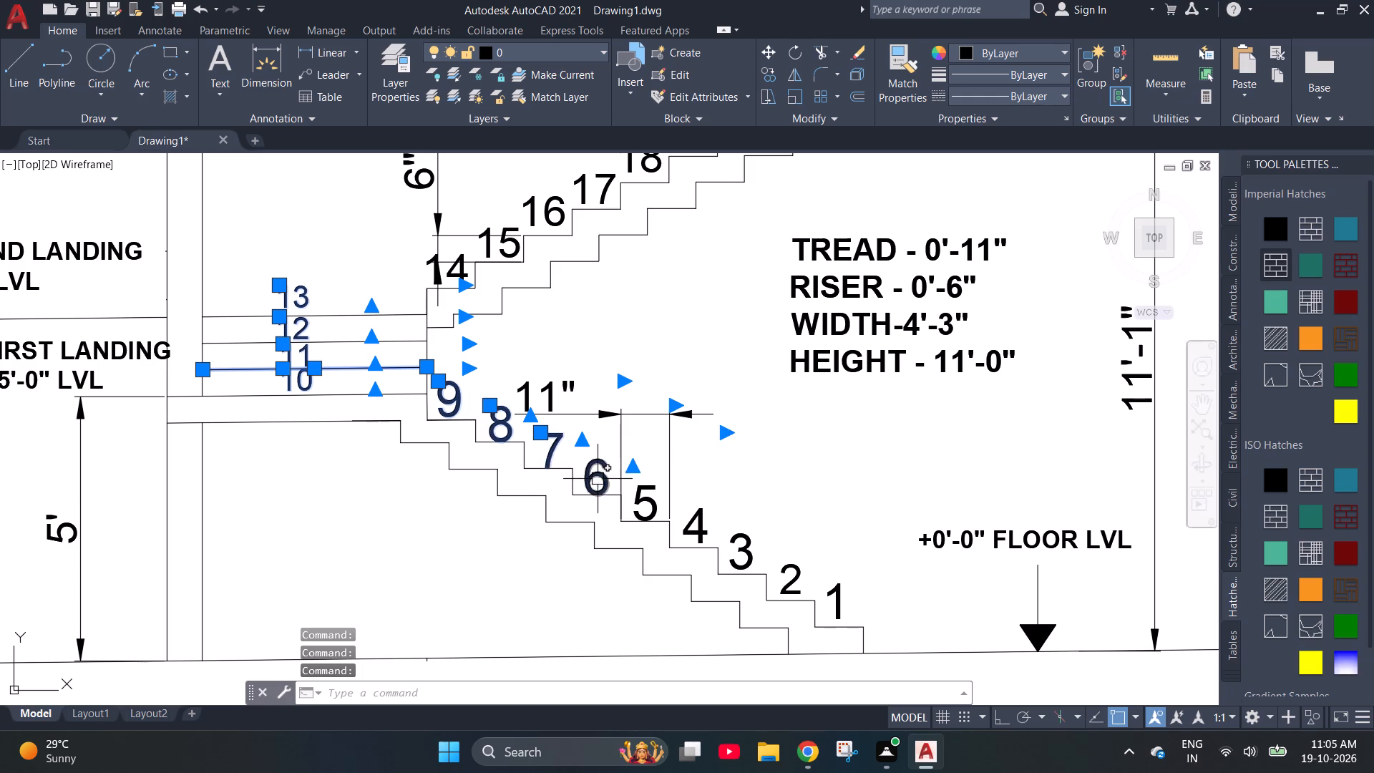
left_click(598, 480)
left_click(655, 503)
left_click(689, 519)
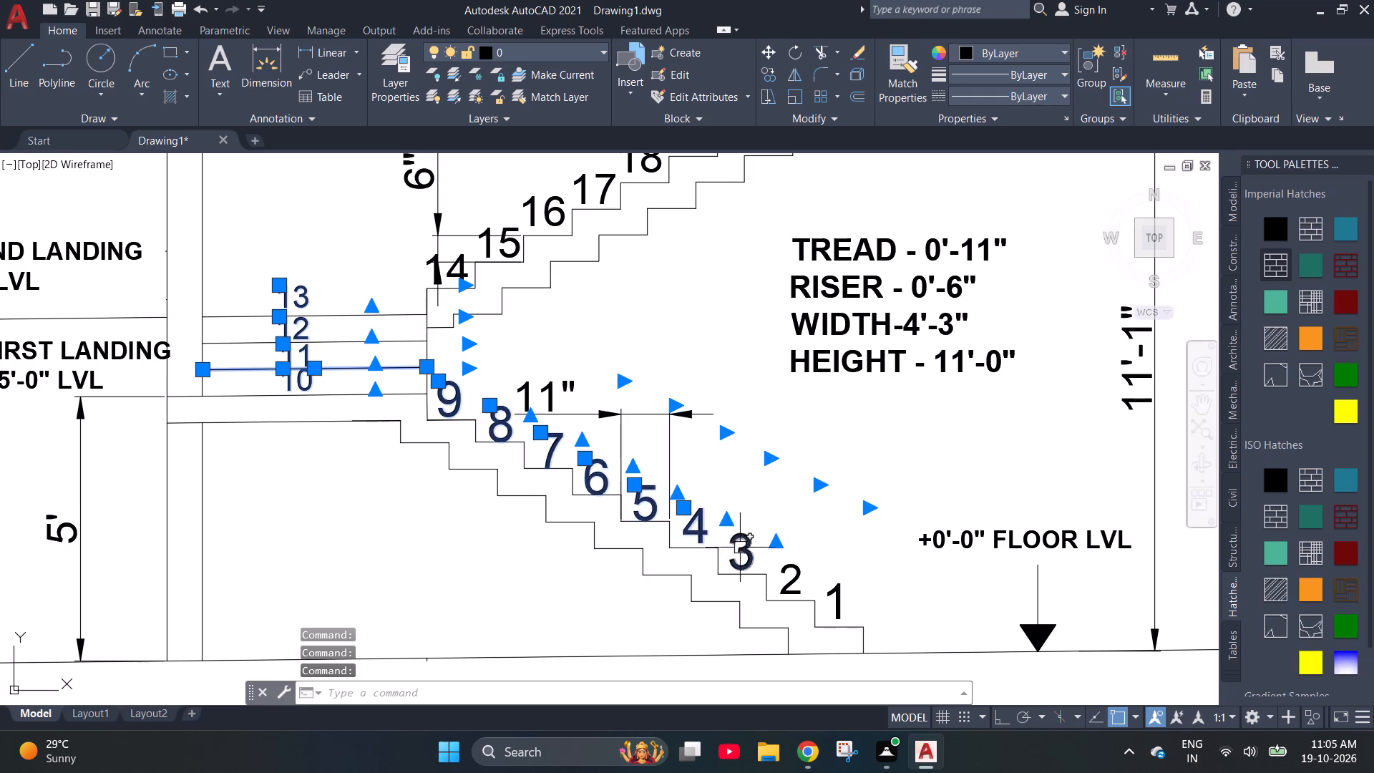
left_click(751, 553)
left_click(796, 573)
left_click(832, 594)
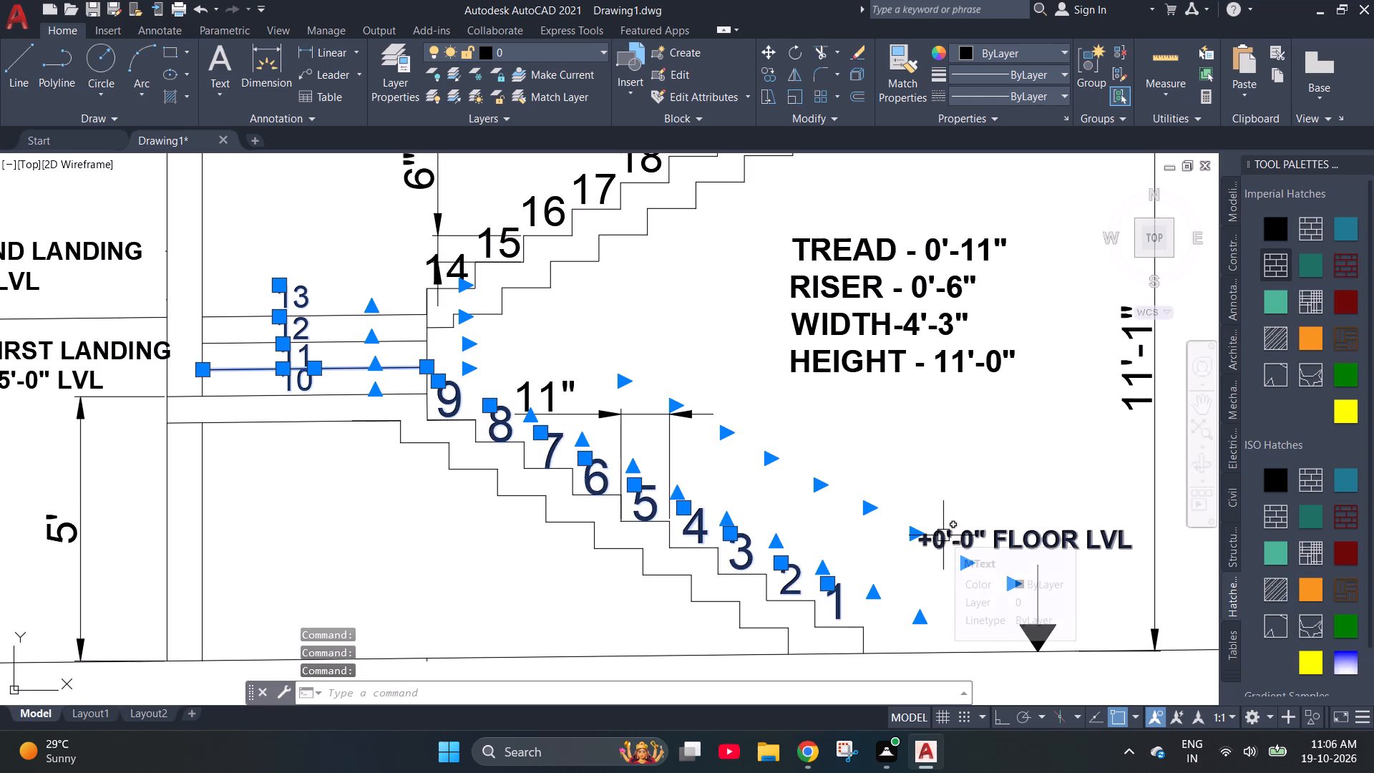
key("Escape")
Make the whole PLAN title below the staircase plan bold and save the text change.
scroll(250, 484, "down", 2)
scroll(128, 533, "up", 1)
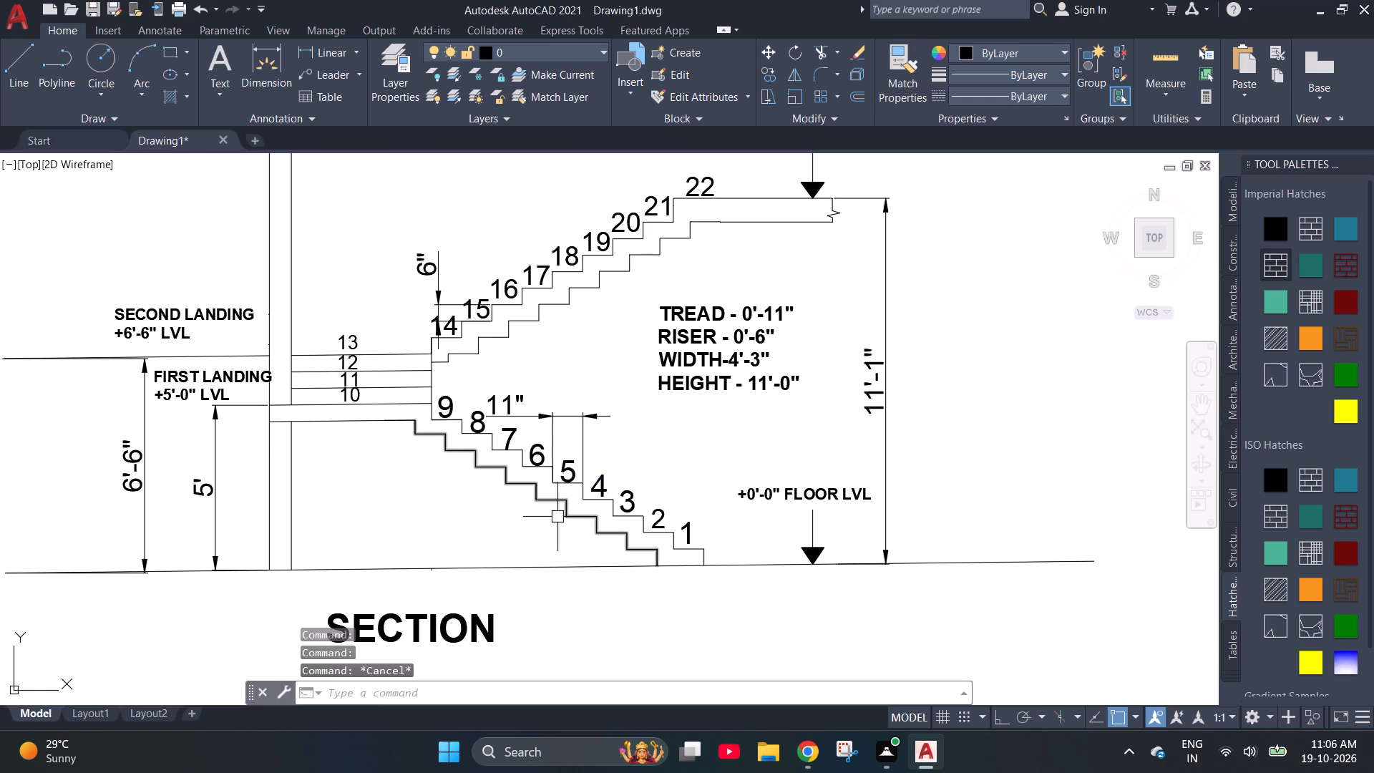
scroll(523, 540, "down", 3)
scroll(492, 258, "up", 3)
scroll(392, 564, "up", 1)
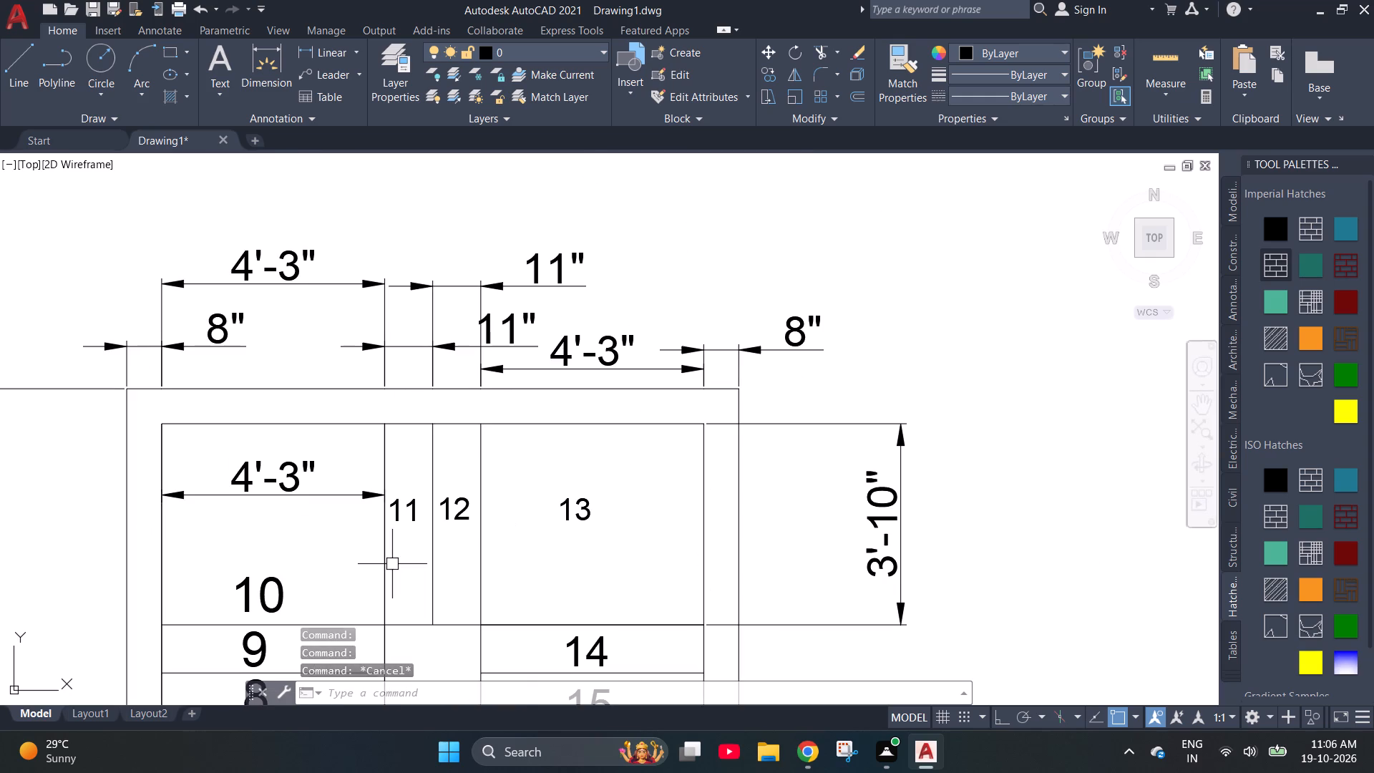
scroll(319, 465, "down", 2)
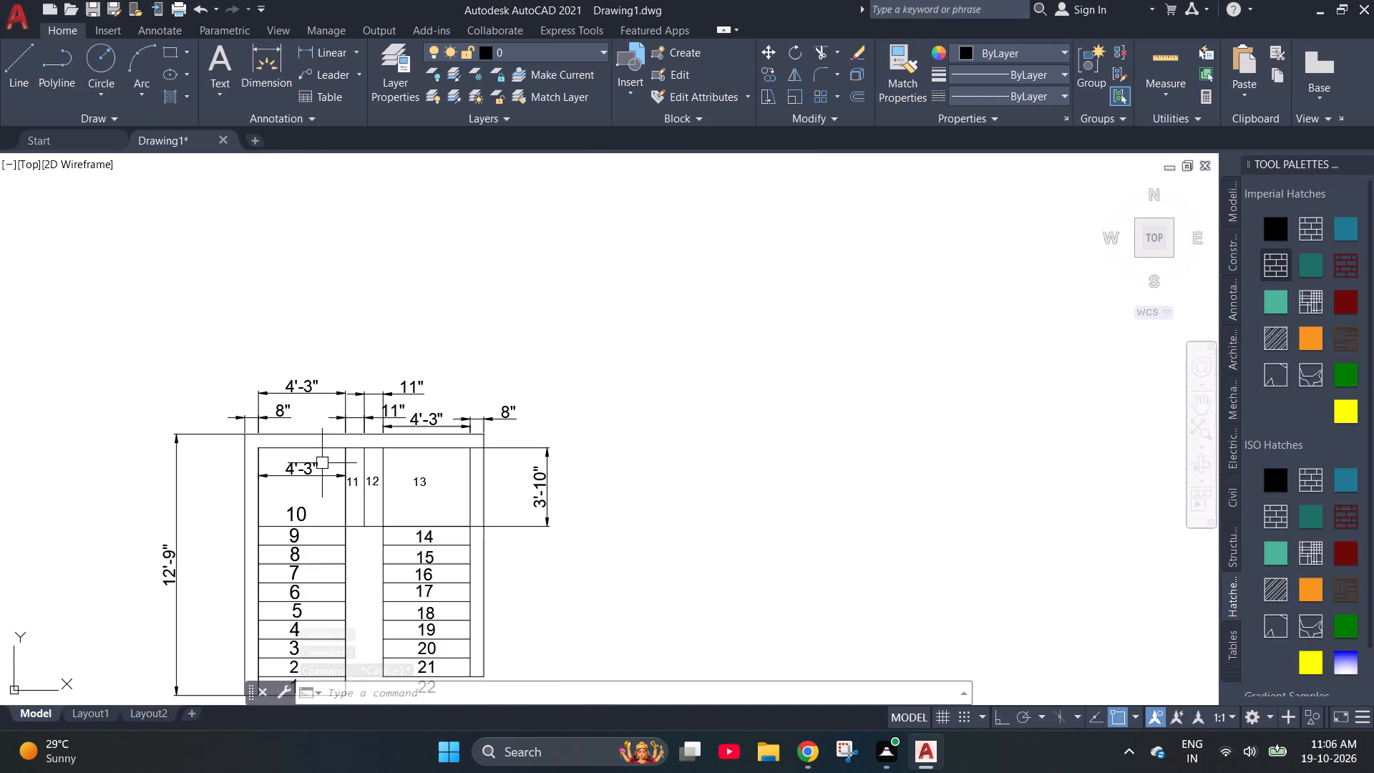
scroll(304, 535, "down", 1)
scroll(298, 597, "up", 2)
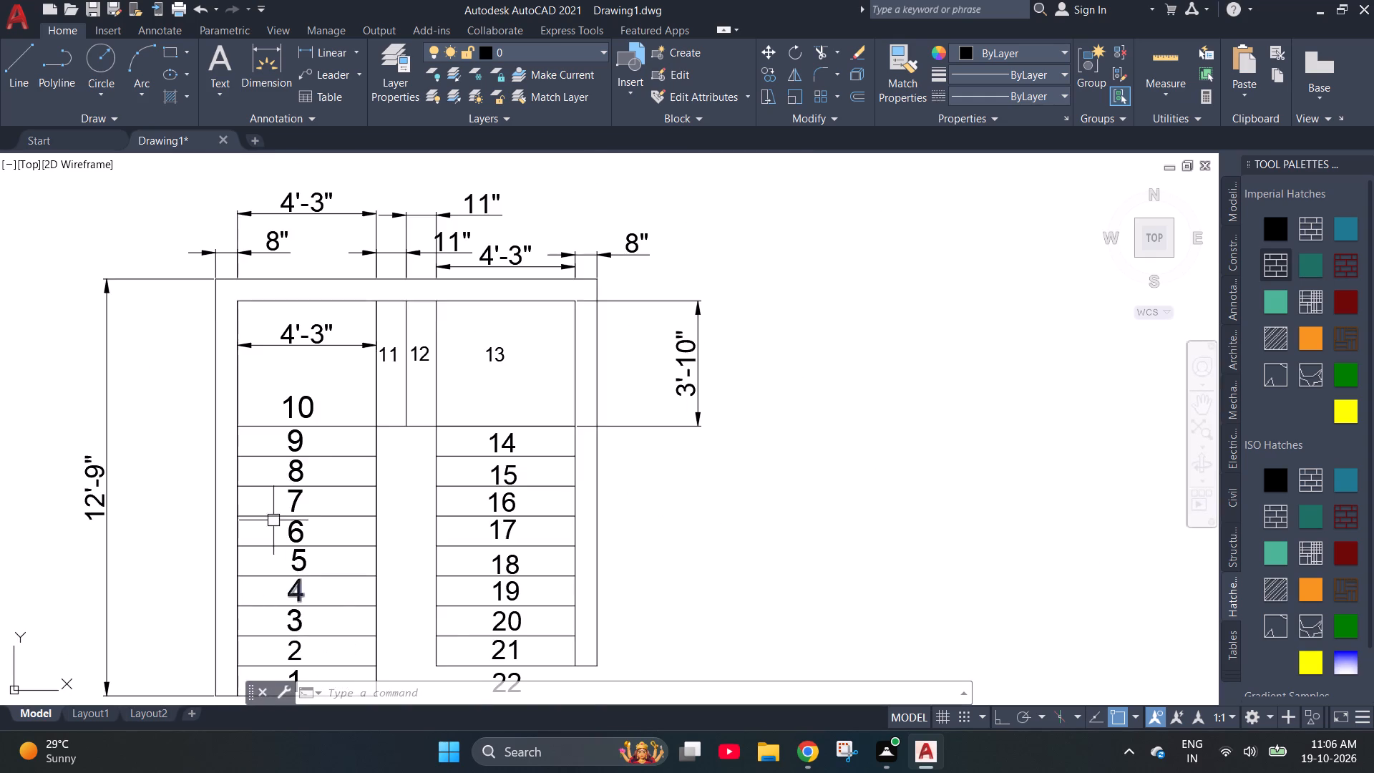
scroll(258, 489, "down", 2)
scroll(268, 369, "down", 1)
scroll(304, 600, "up", 3)
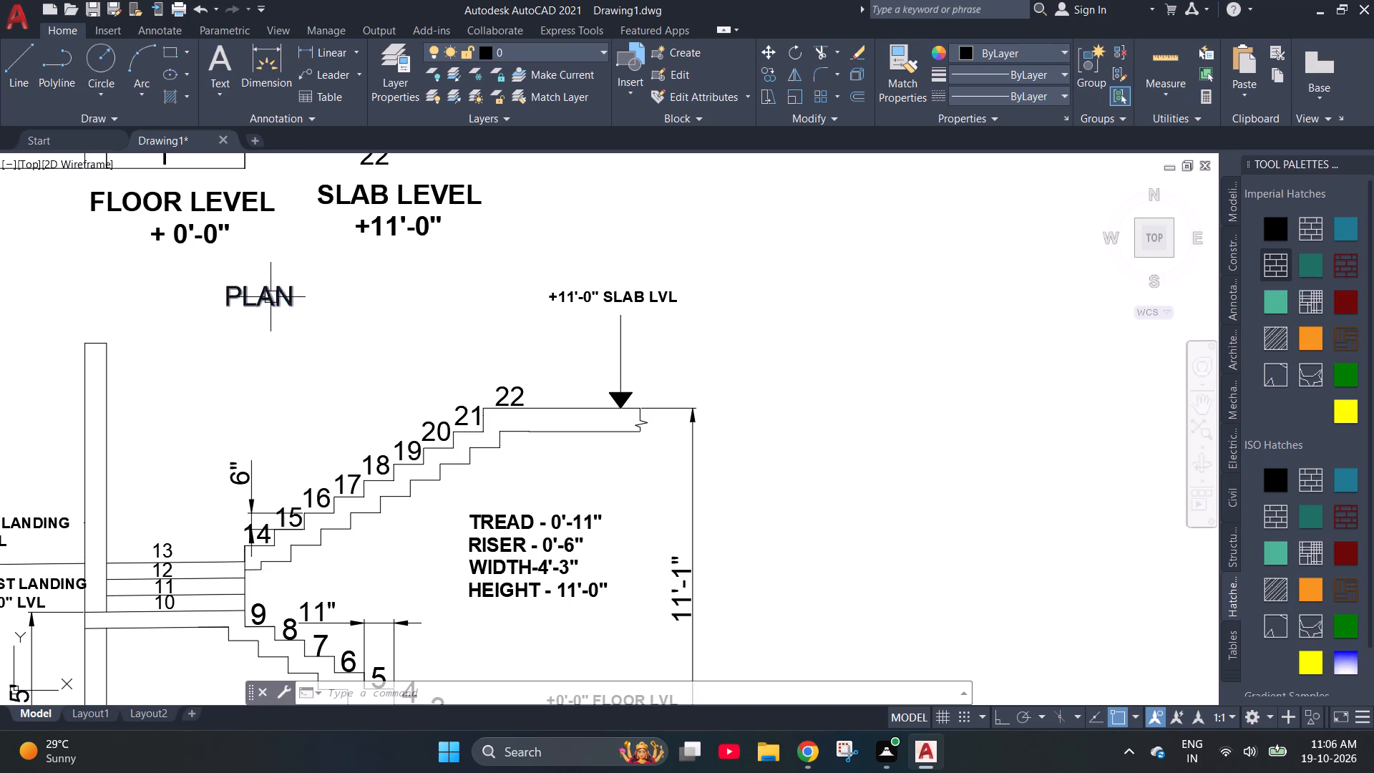
double_click(271, 296)
key("ctrl+a")
key("ctrl+b")
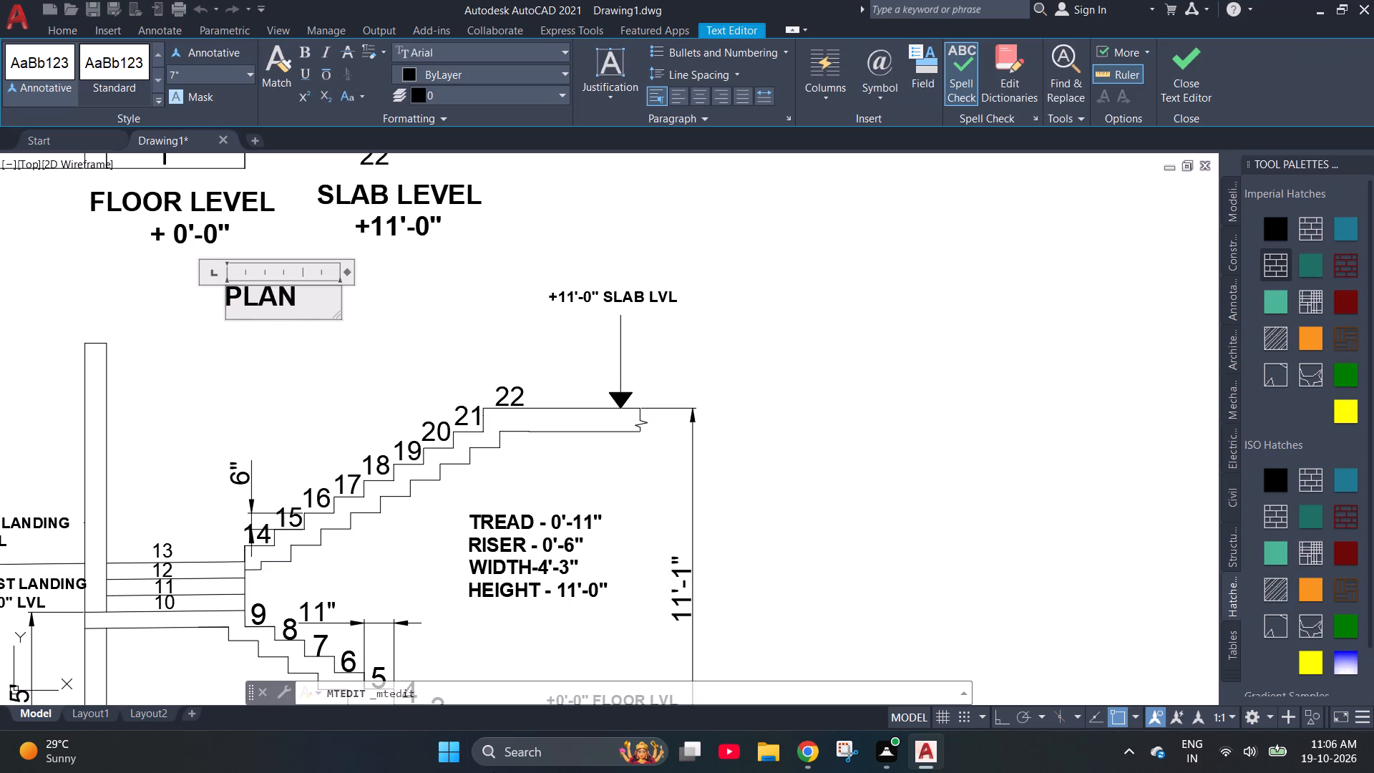
key("Escape")
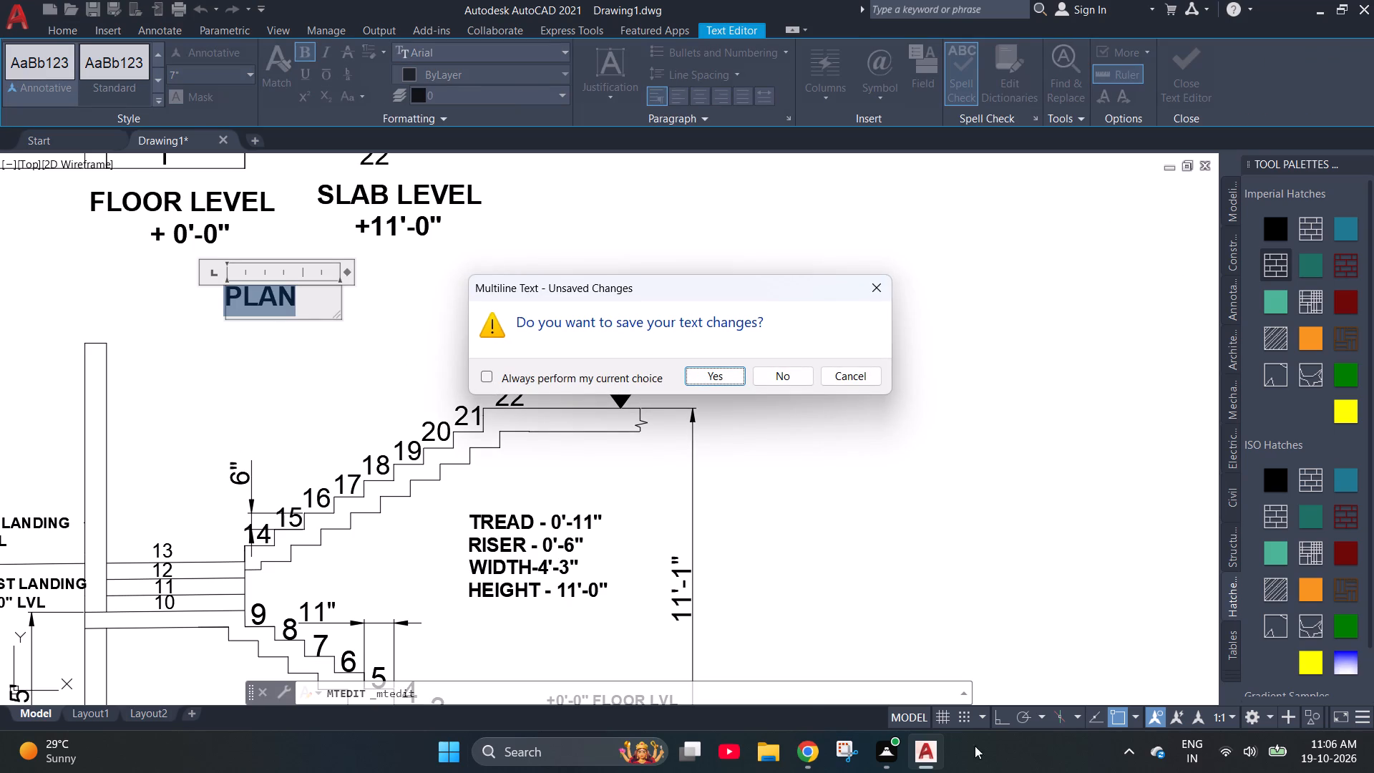
left_click(726, 371)
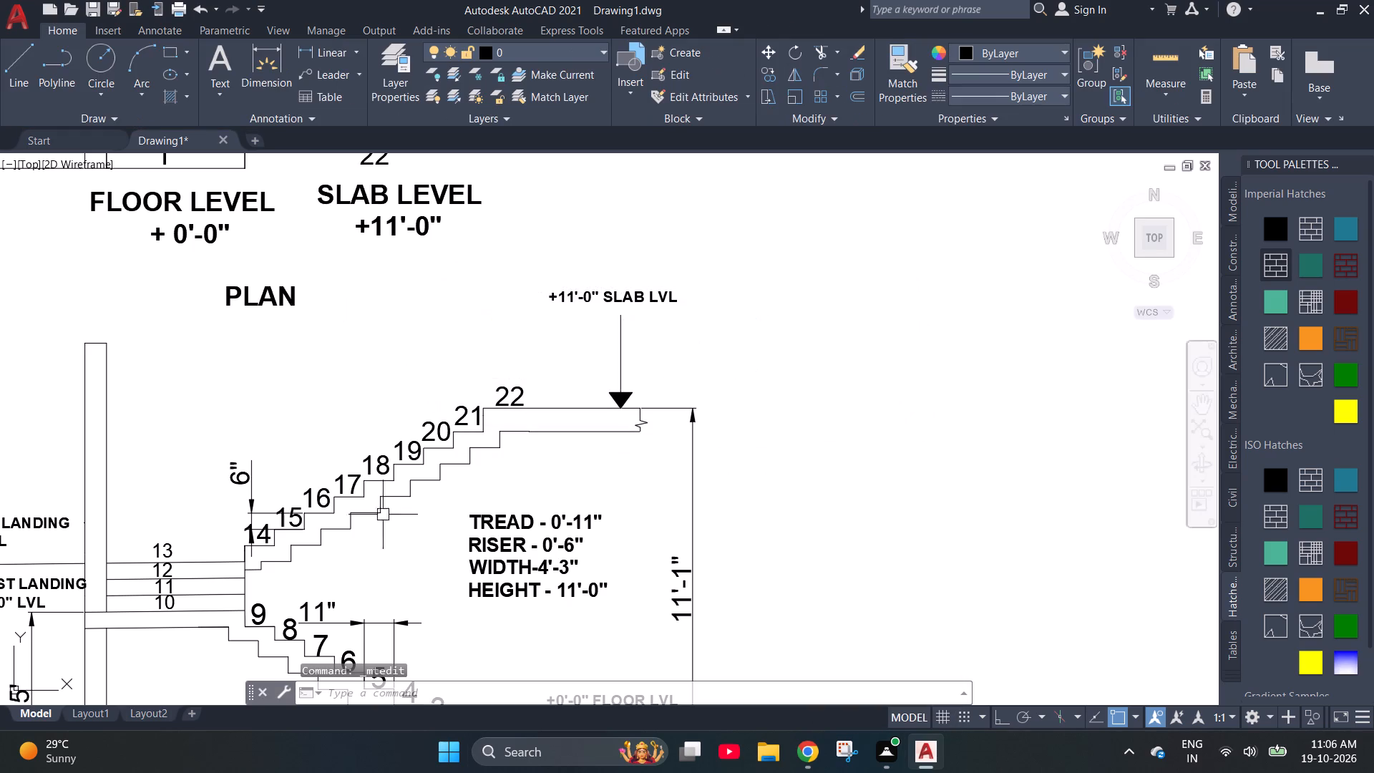
Examine the staircase section, checking the slab break line, floor level marker, overall height dimension, step numbers and landings.
scroll(643, 454, "up", 2)
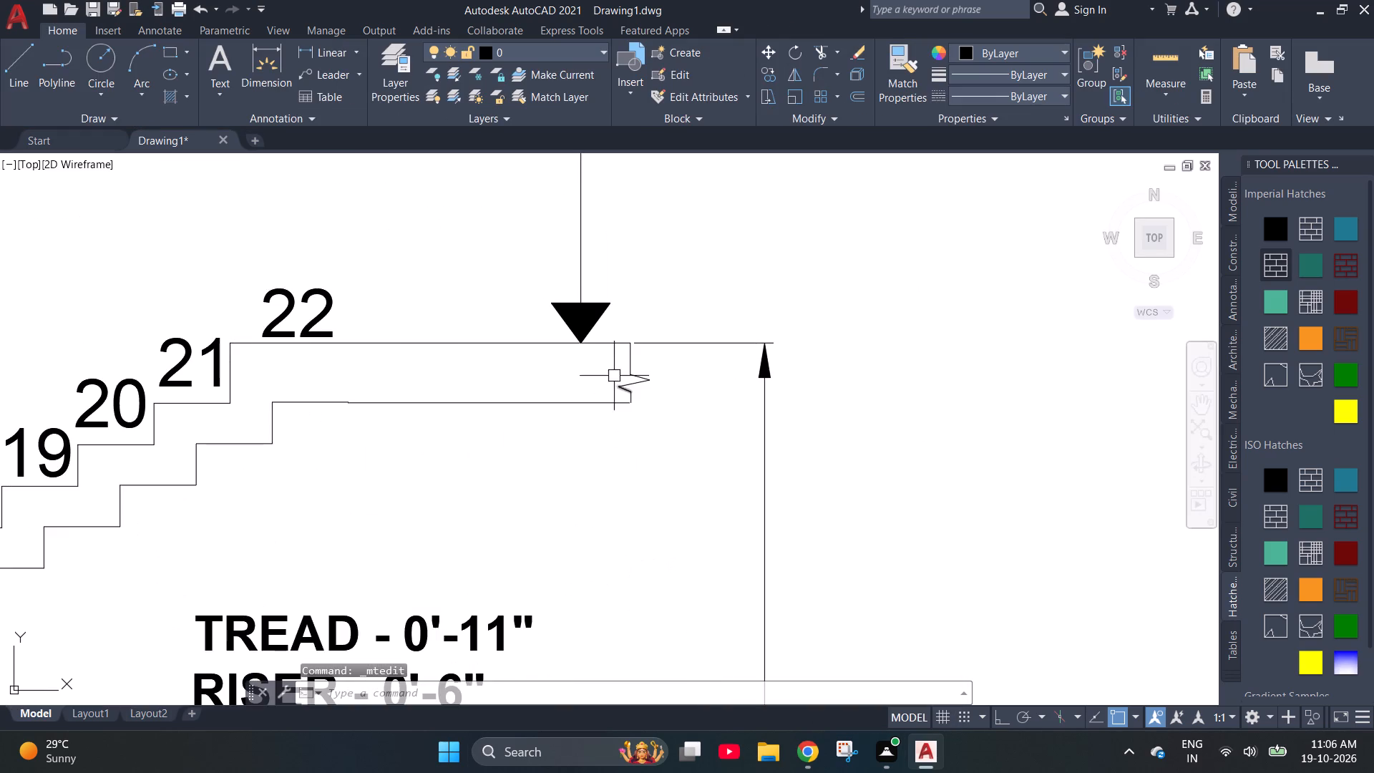
scroll(643, 374, "up", 2)
scroll(654, 288, "up", 2)
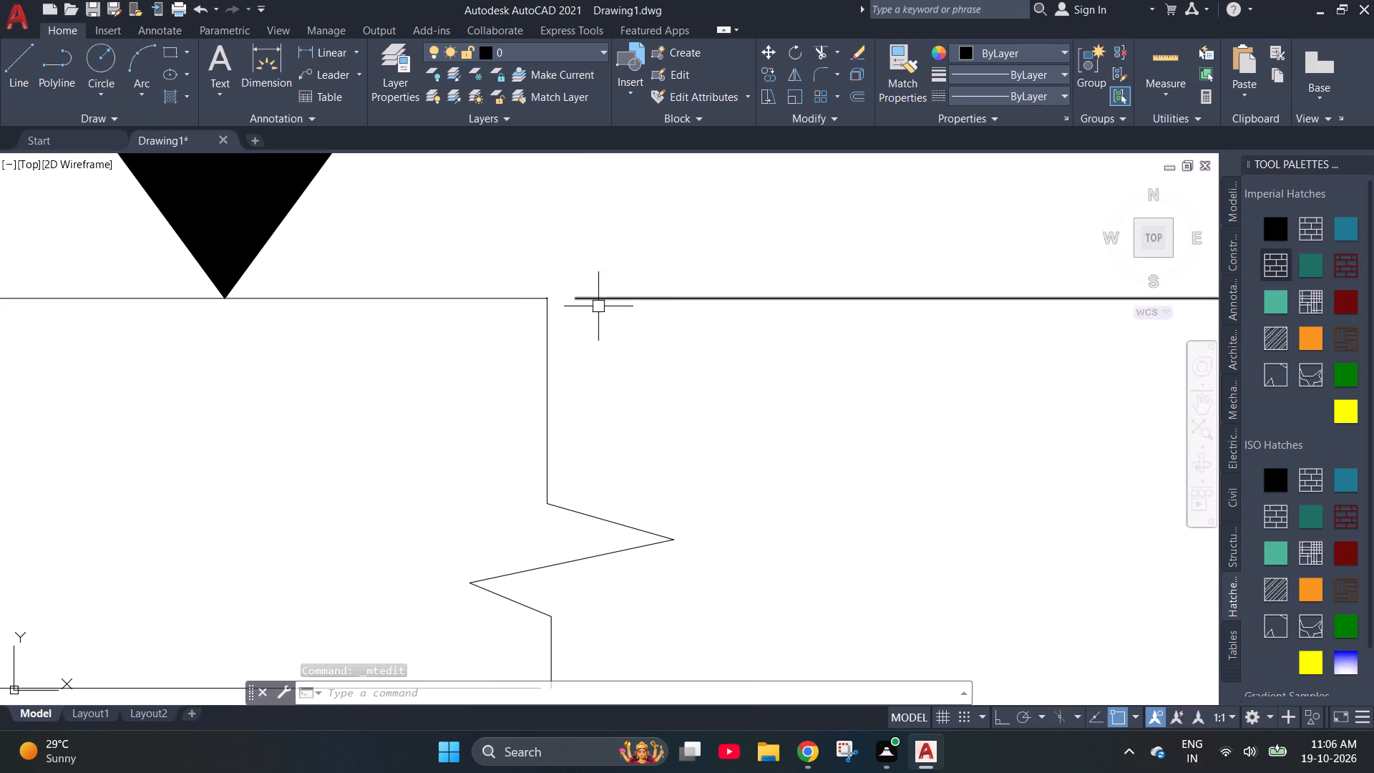
scroll(501, 286, "down", 2)
scroll(591, 298, "down", 3)
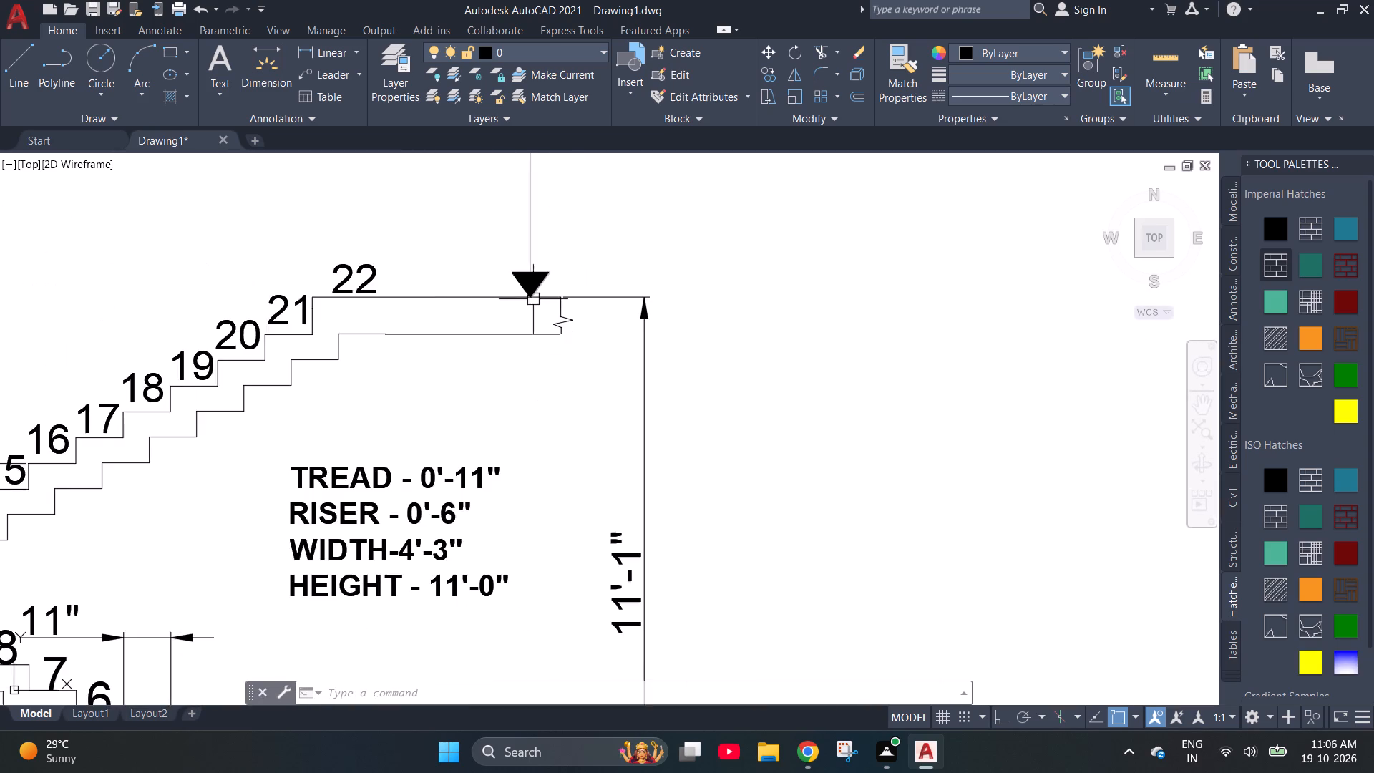
scroll(389, 295, "down", 2)
scroll(324, 521, "up", 3)
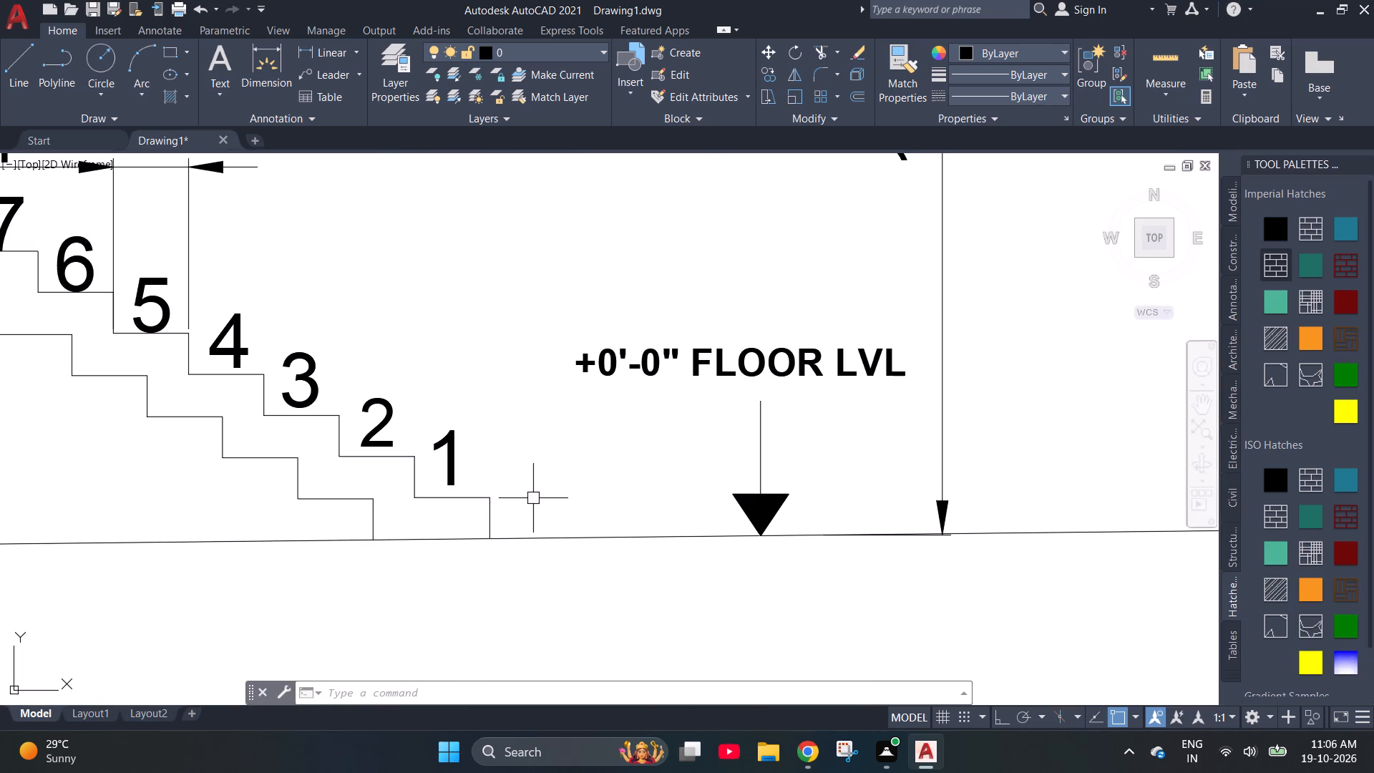
scroll(299, 511, "down", 2)
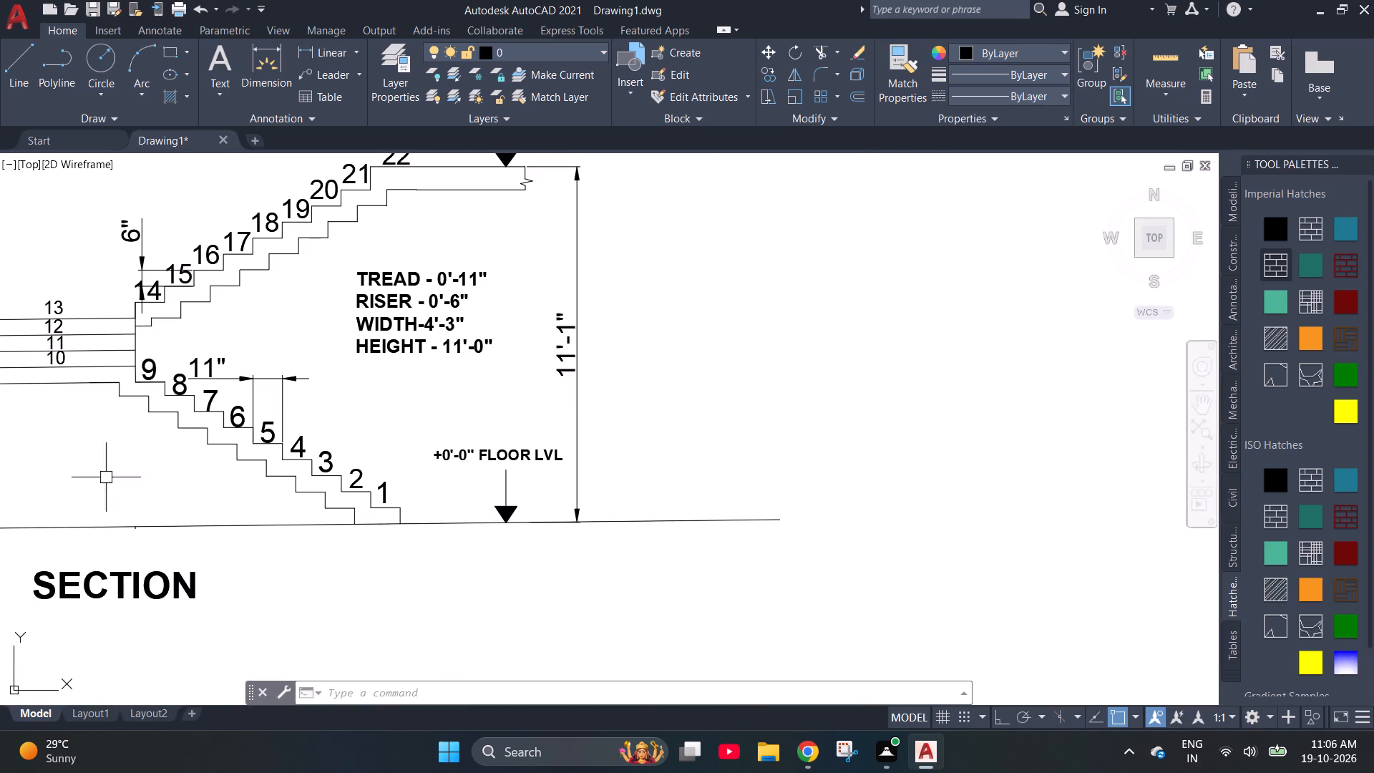
scroll(232, 476, "down", 2)
scroll(132, 473, "up", 2)
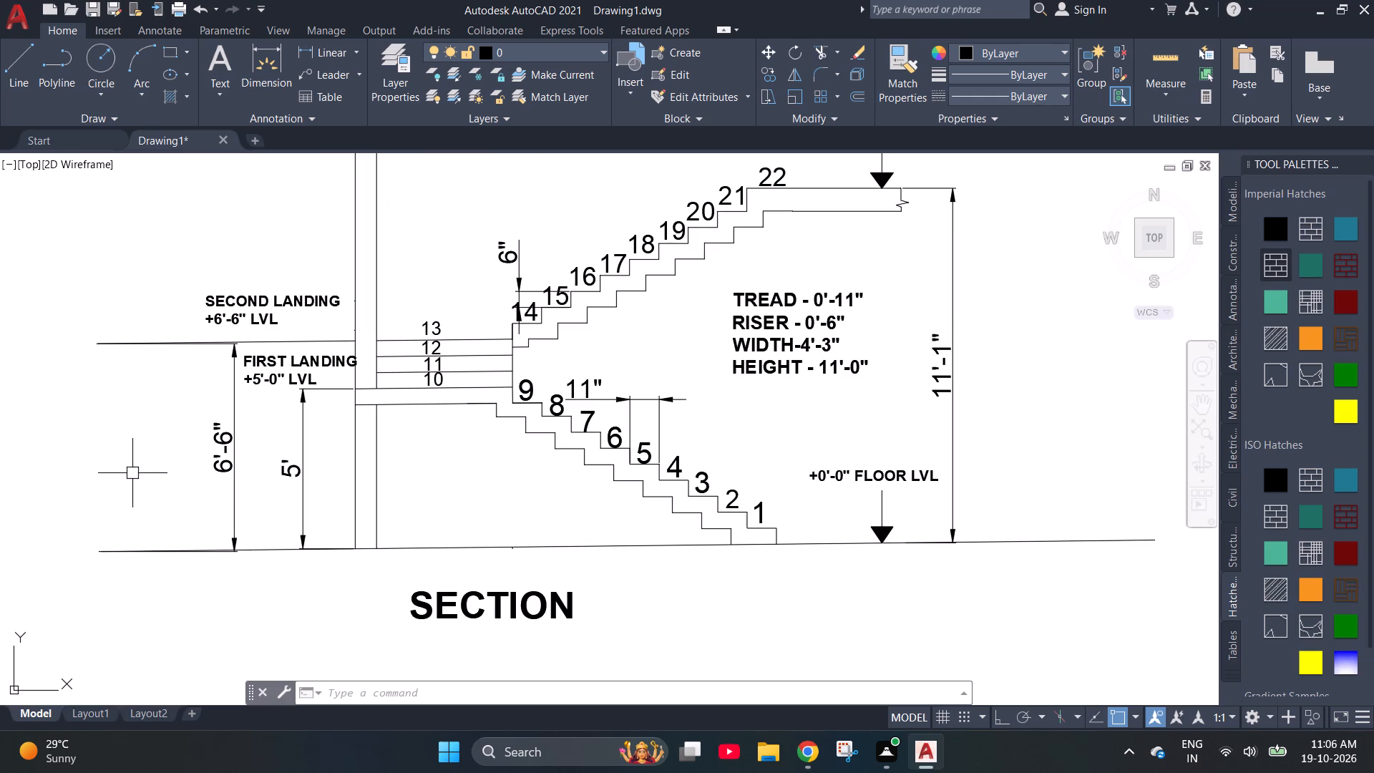
scroll(507, 507, "down", 1)
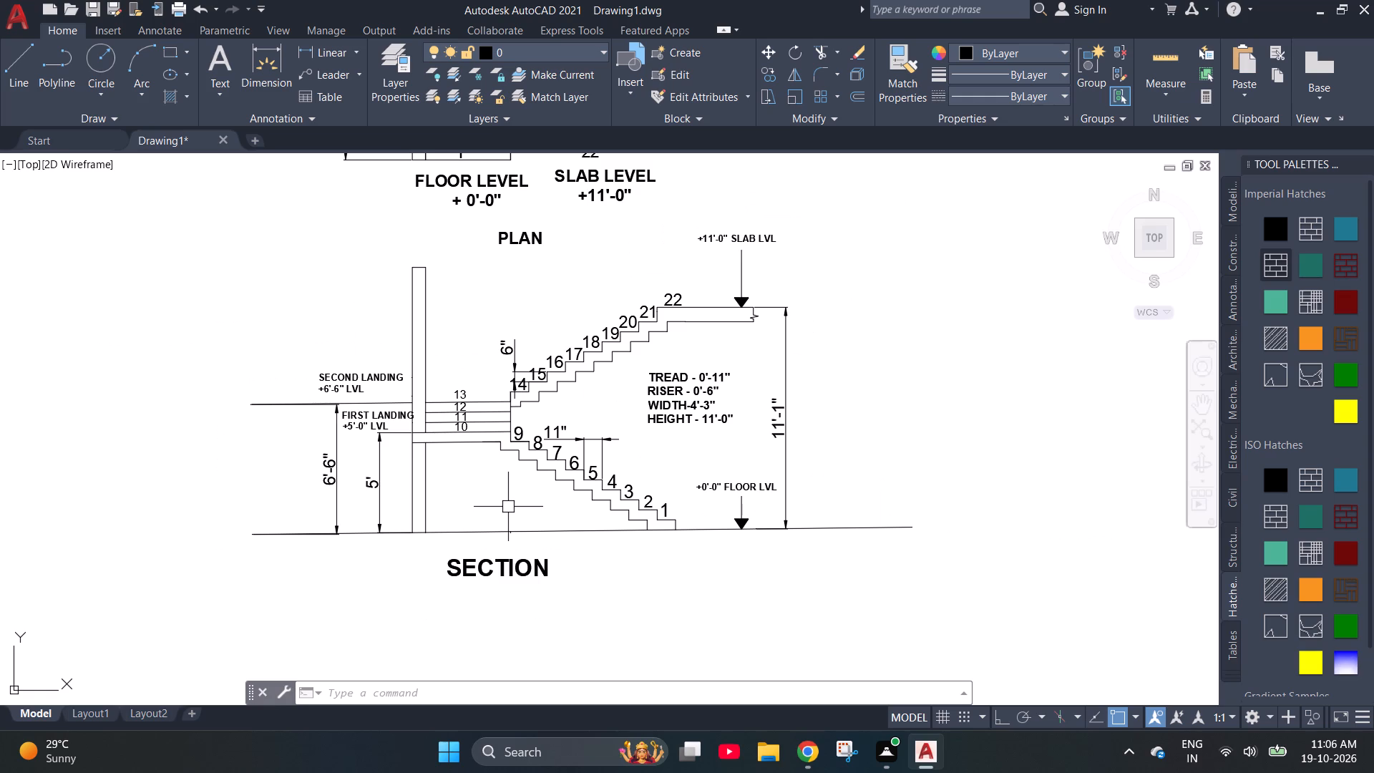
scroll(859, 530, "up", 3)
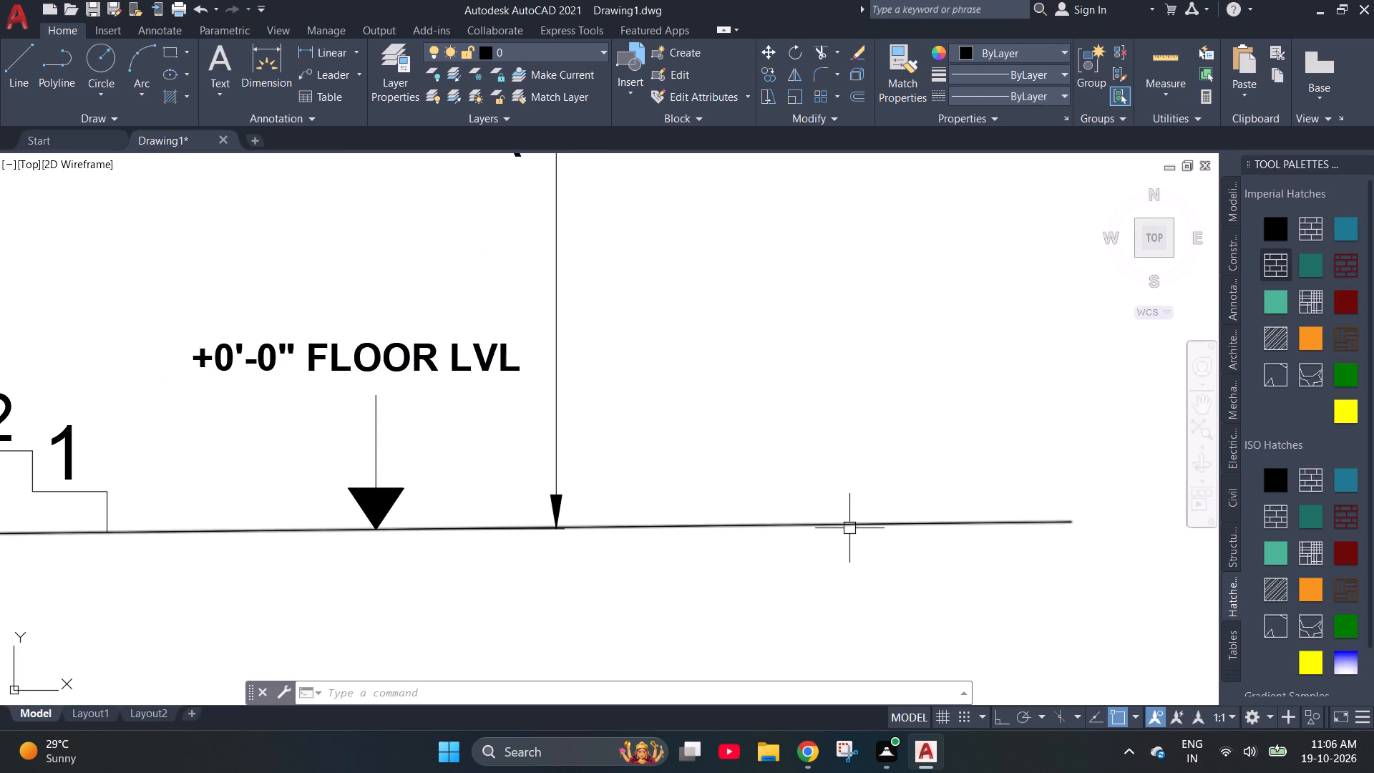
scroll(530, 539, "down", 2)
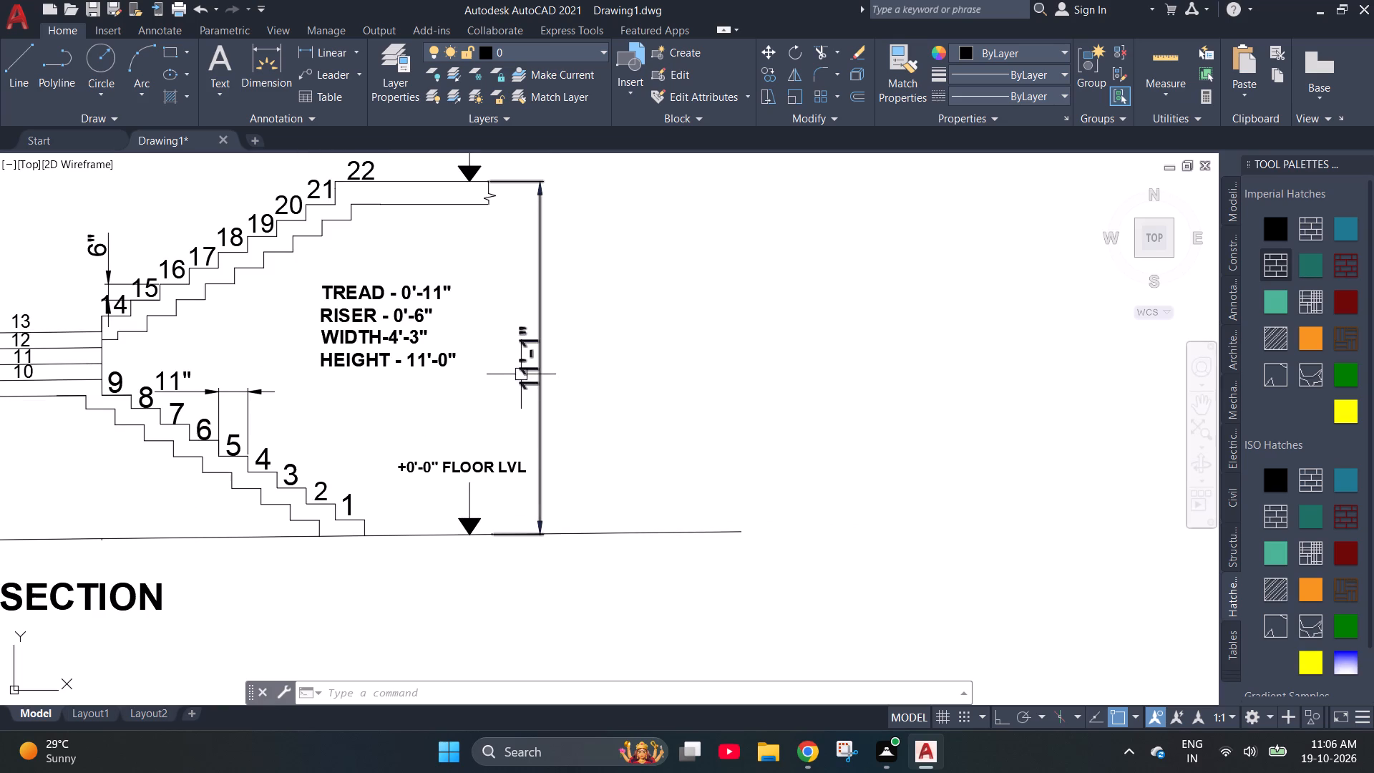
scroll(596, 446, "down", 1)
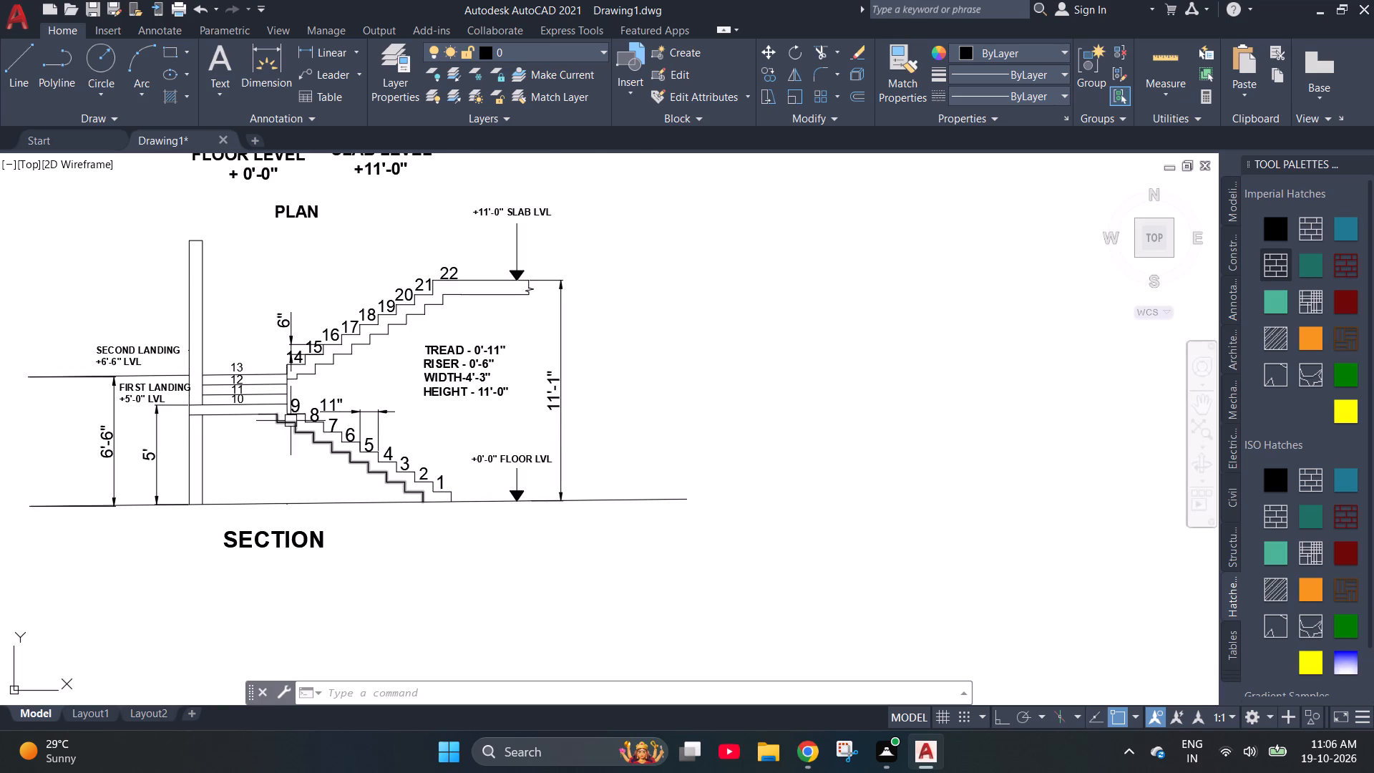
scroll(230, 411, "up", 3)
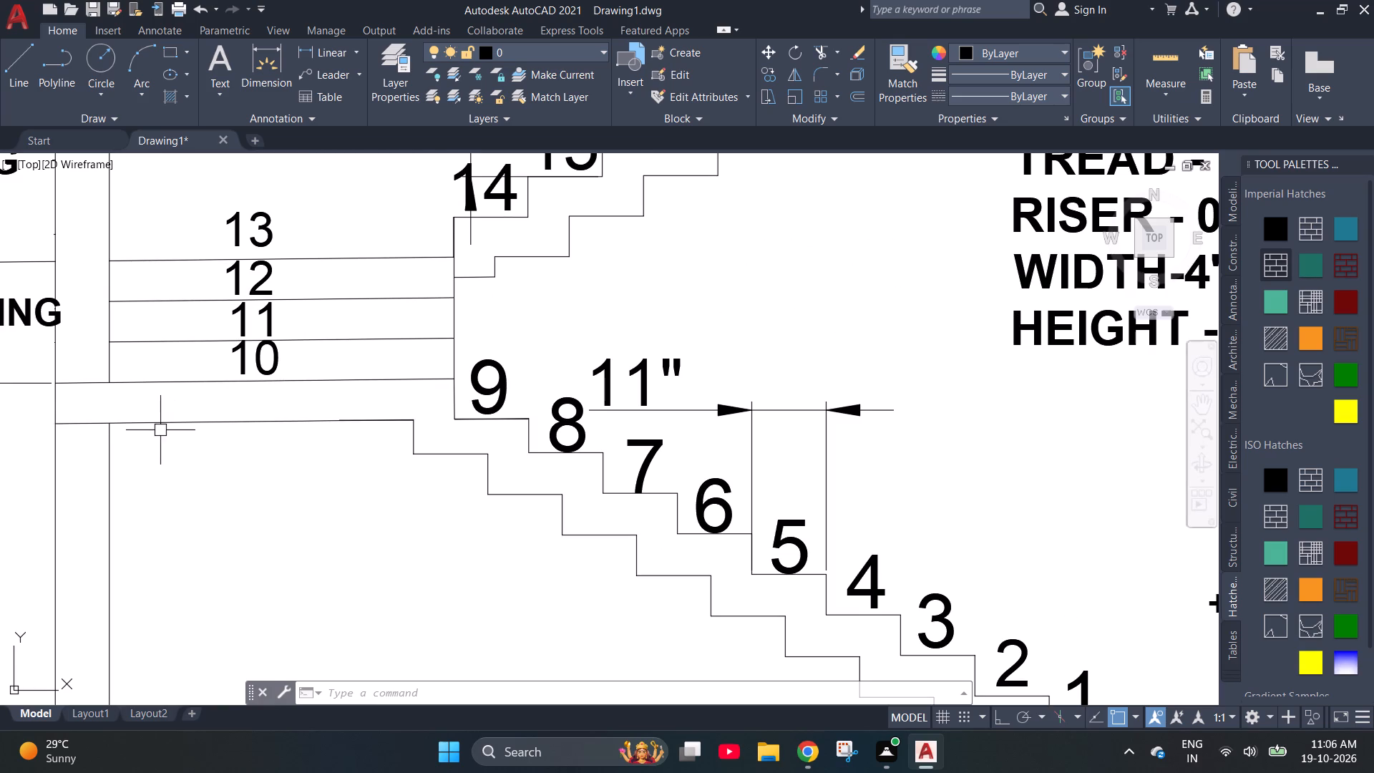
scroll(301, 418, "down", 1)
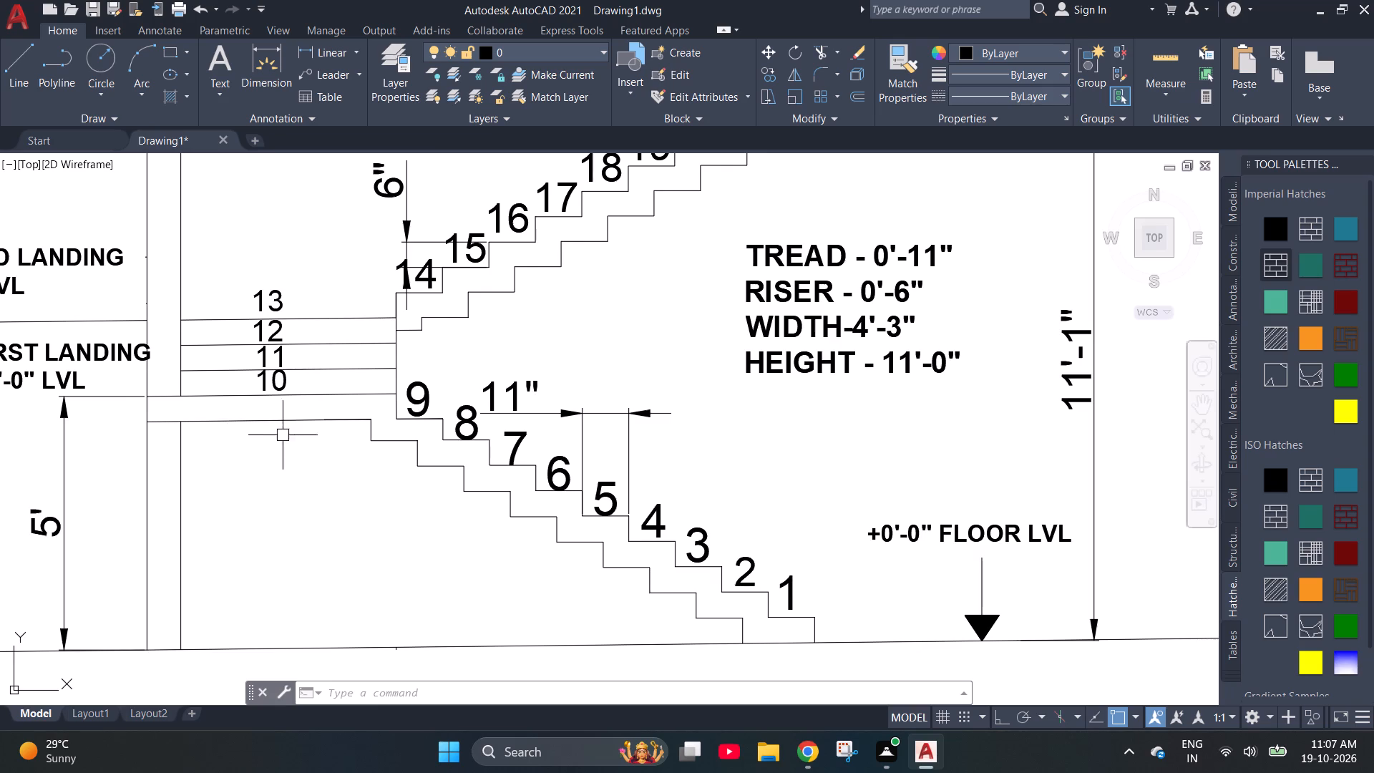
scroll(398, 454, "down", 2)
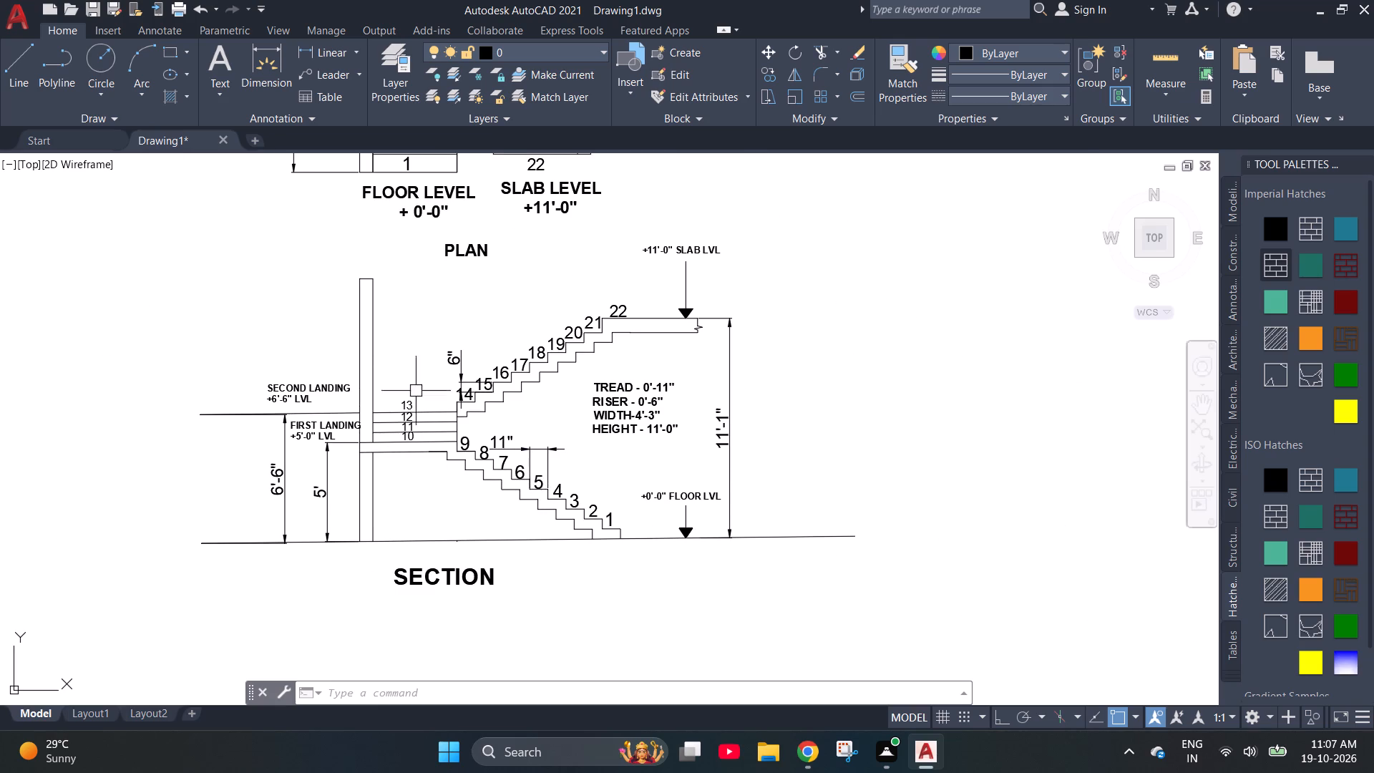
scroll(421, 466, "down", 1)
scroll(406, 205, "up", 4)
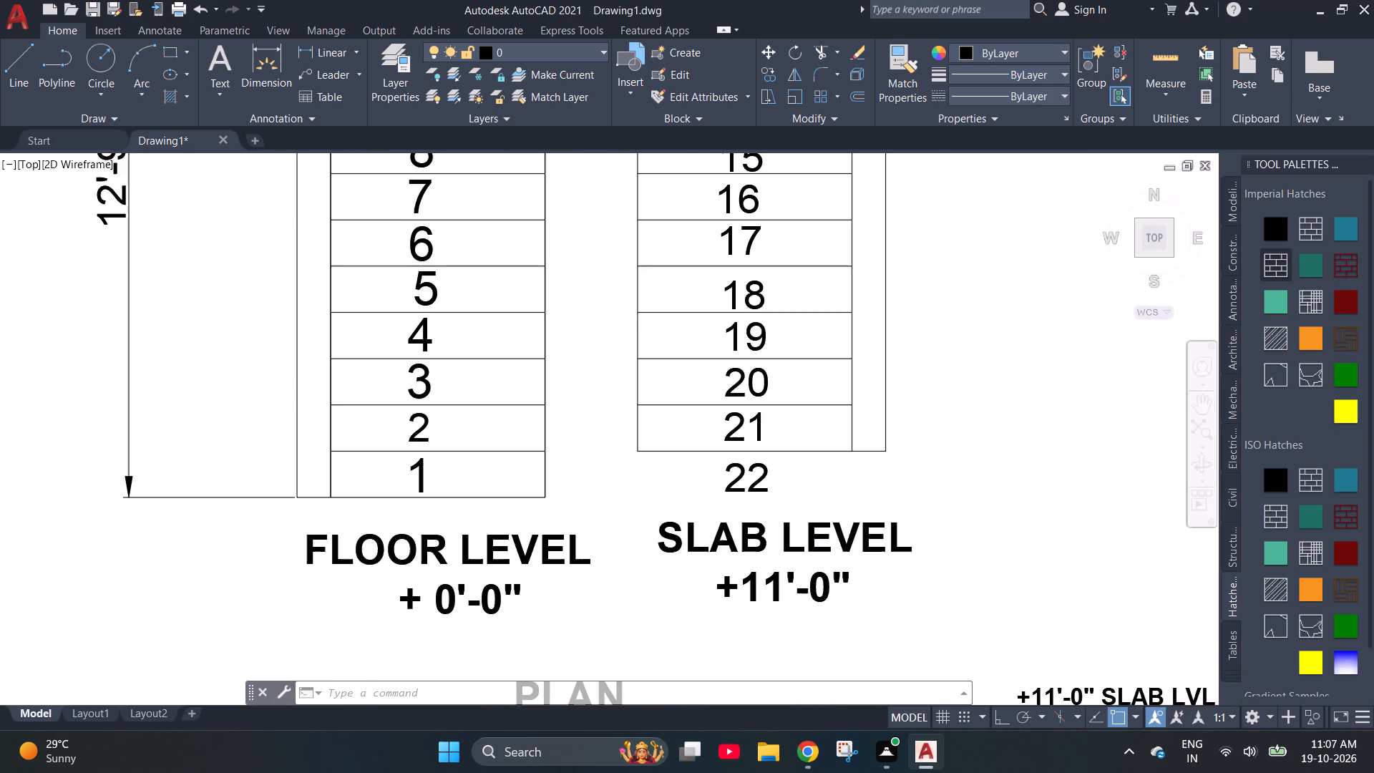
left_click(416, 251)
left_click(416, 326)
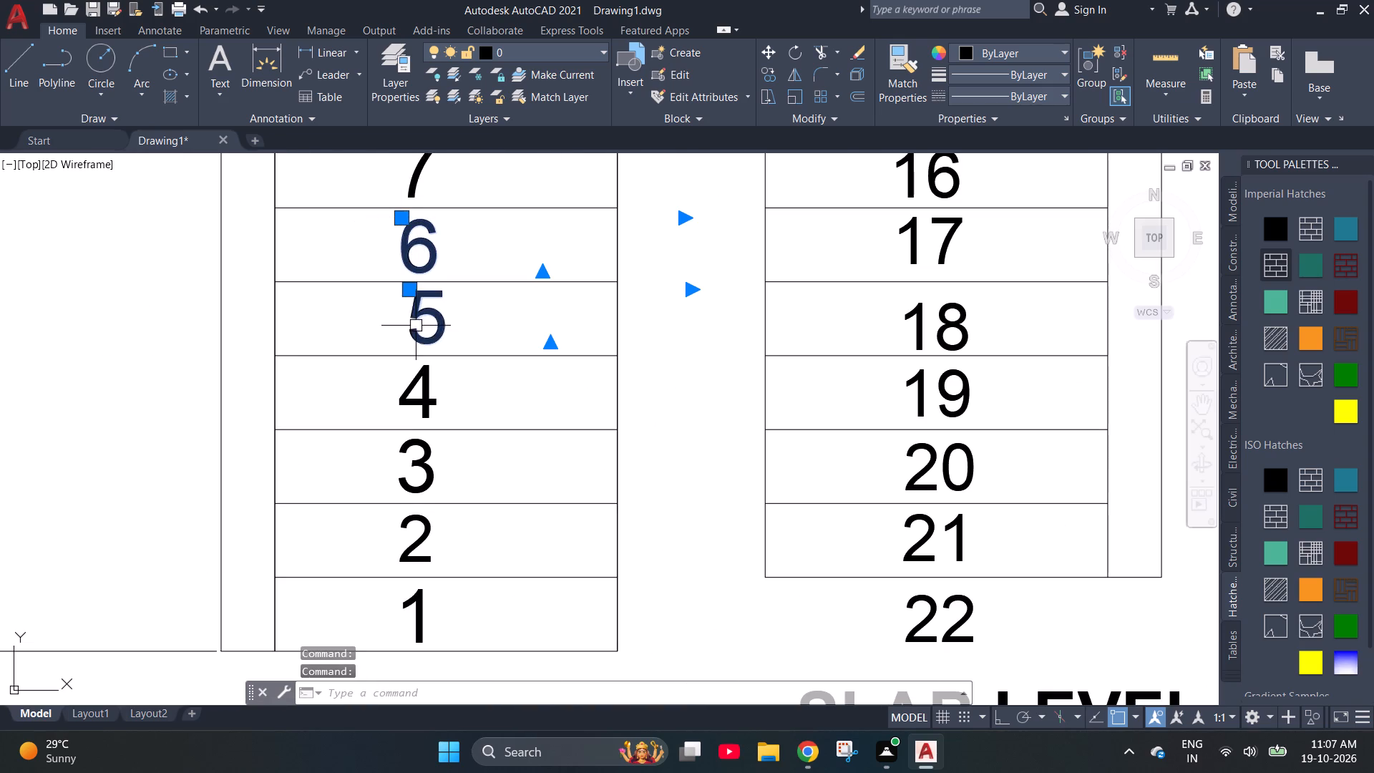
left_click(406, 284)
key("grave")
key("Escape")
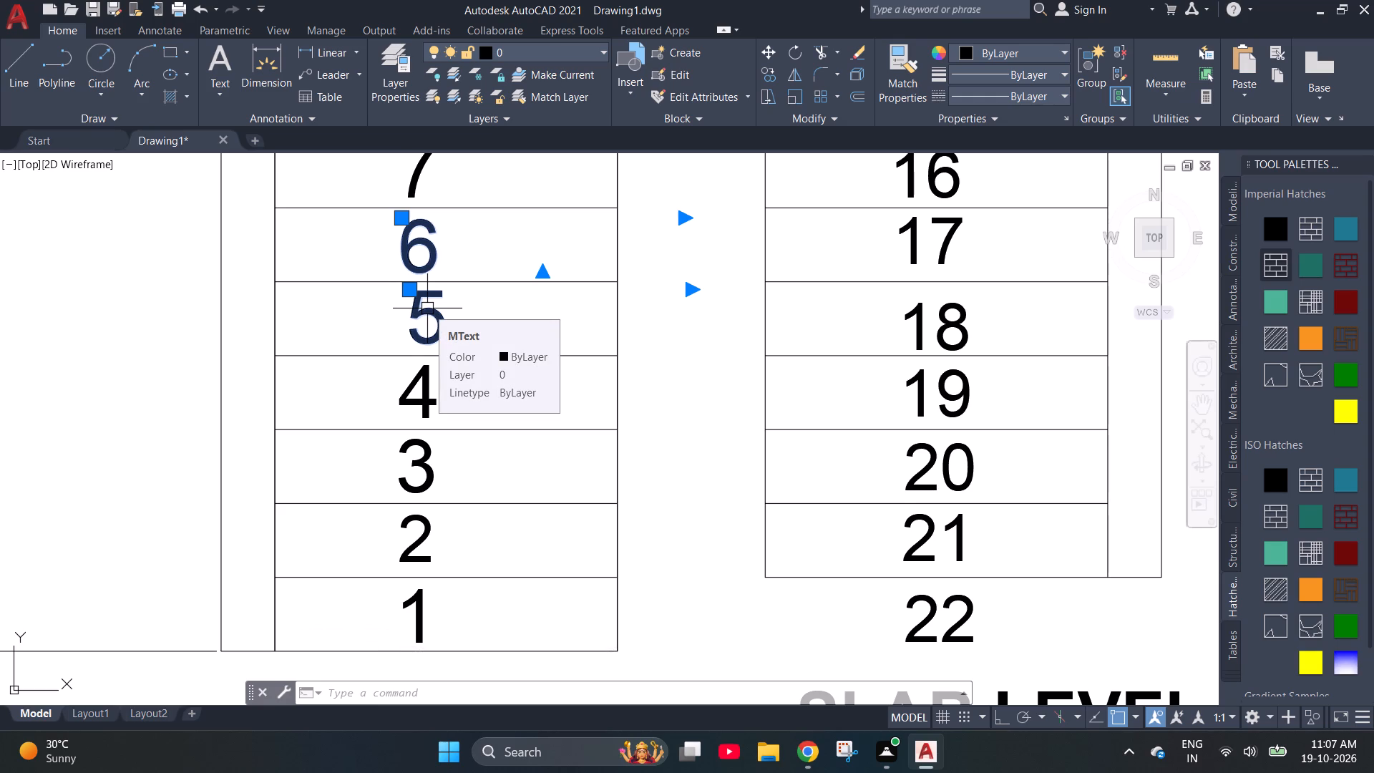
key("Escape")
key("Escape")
Move the number 5 in the plan's first flight into line with 4 and 6, between its own tread lines.
left_click(432, 308)
left_click(407, 285)
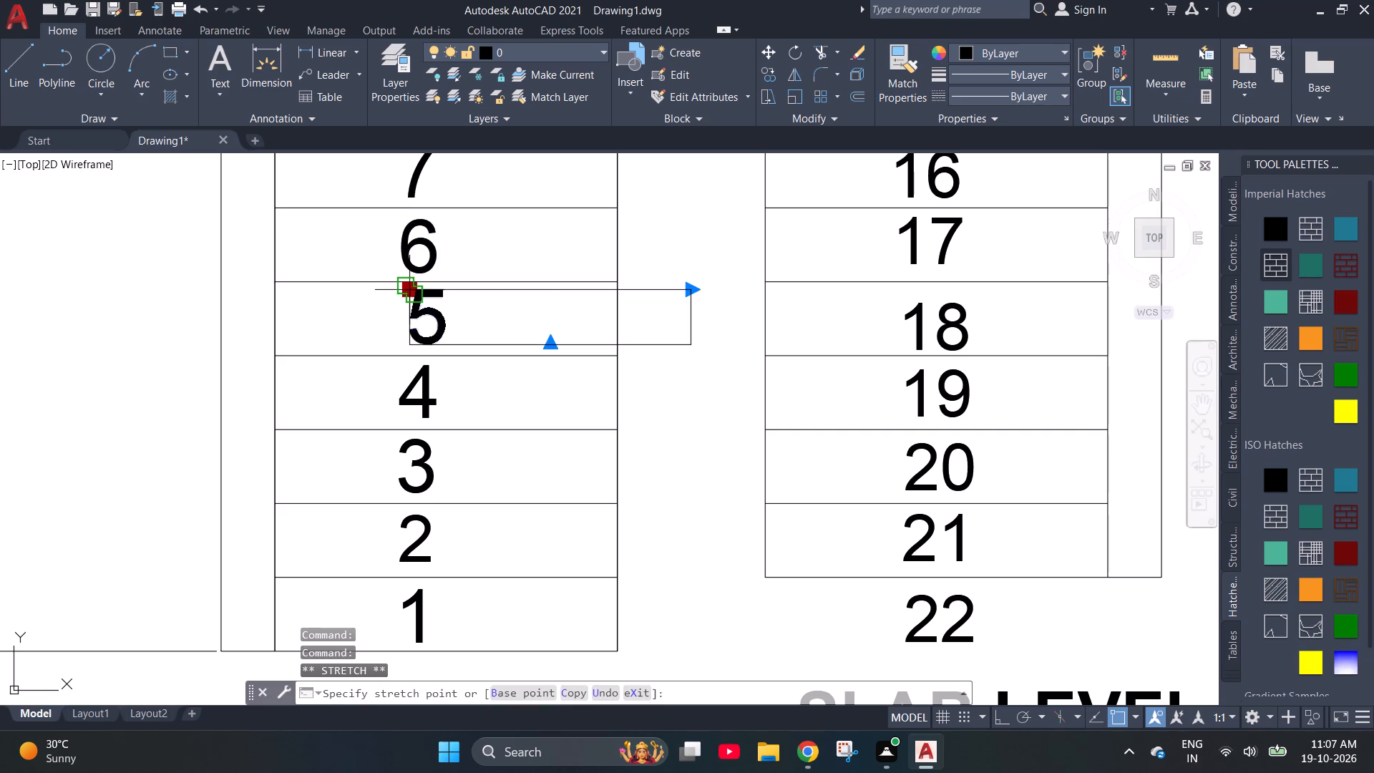
left_click(399, 293)
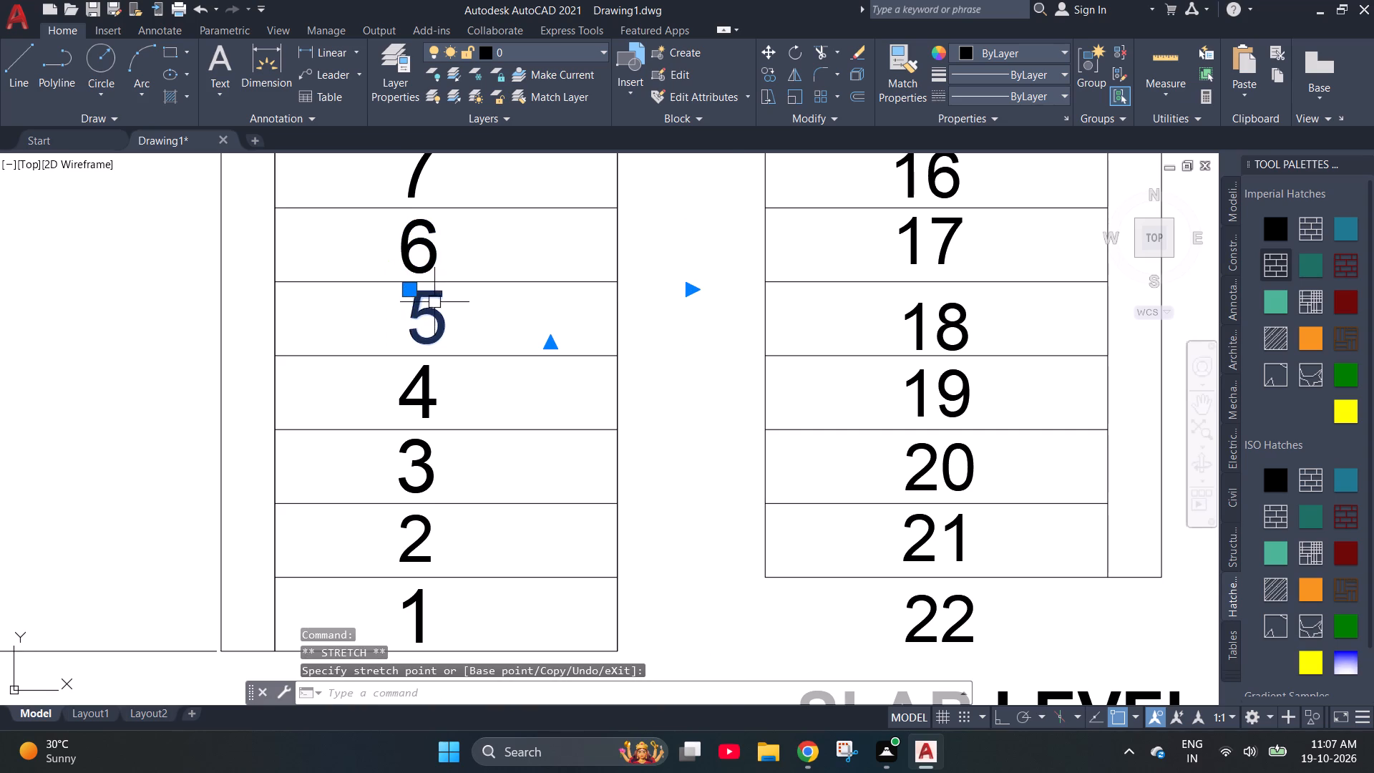
scroll(424, 297, "up", 2)
left_click(389, 279)
left_click(370, 278)
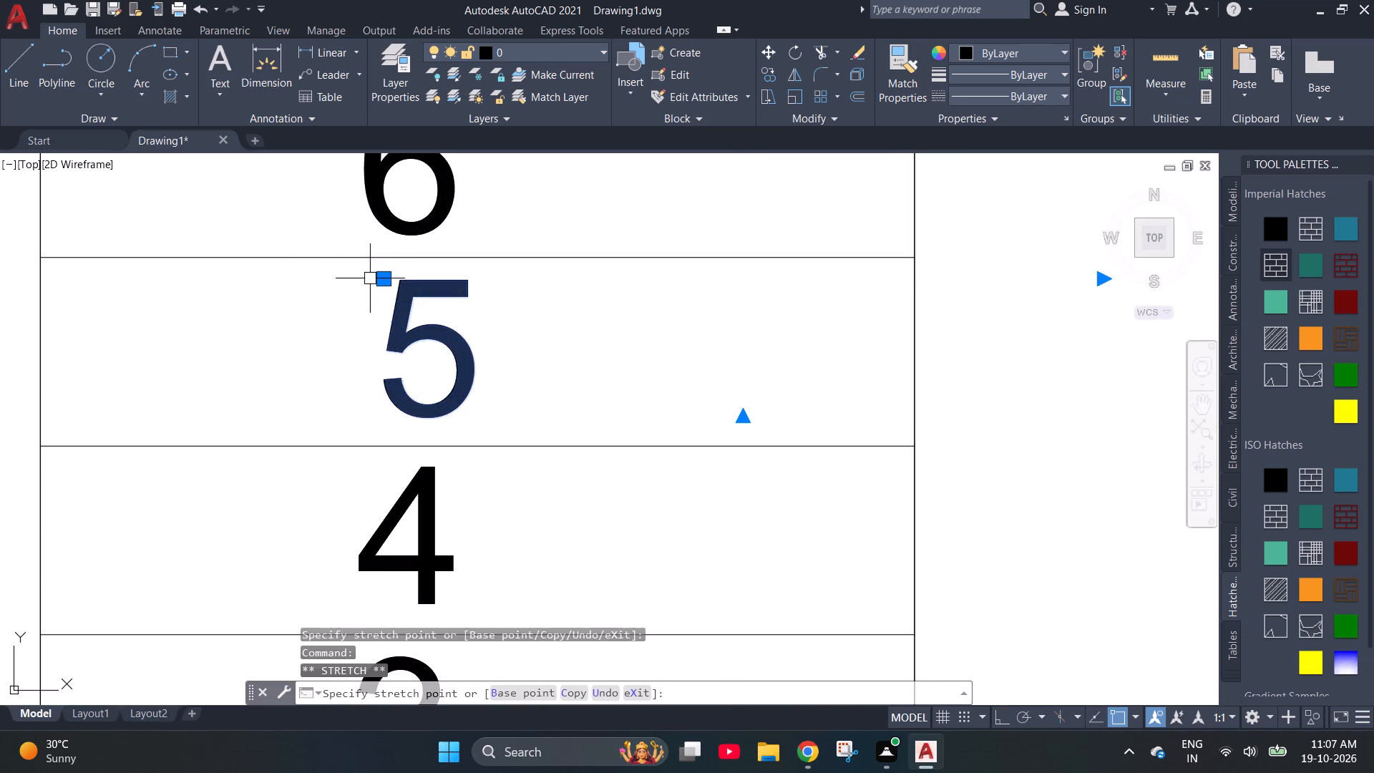
left_click(386, 281)
left_click(363, 279)
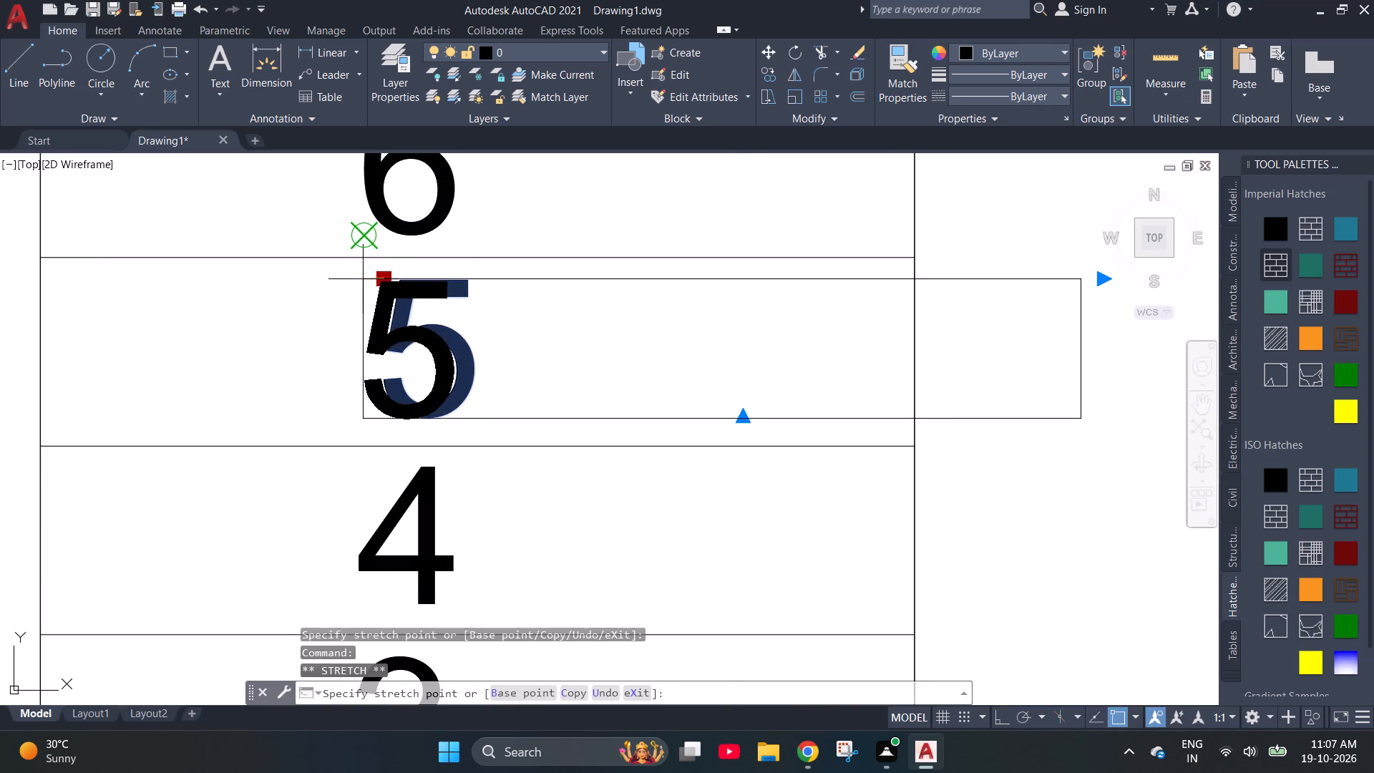
left_click(367, 242)
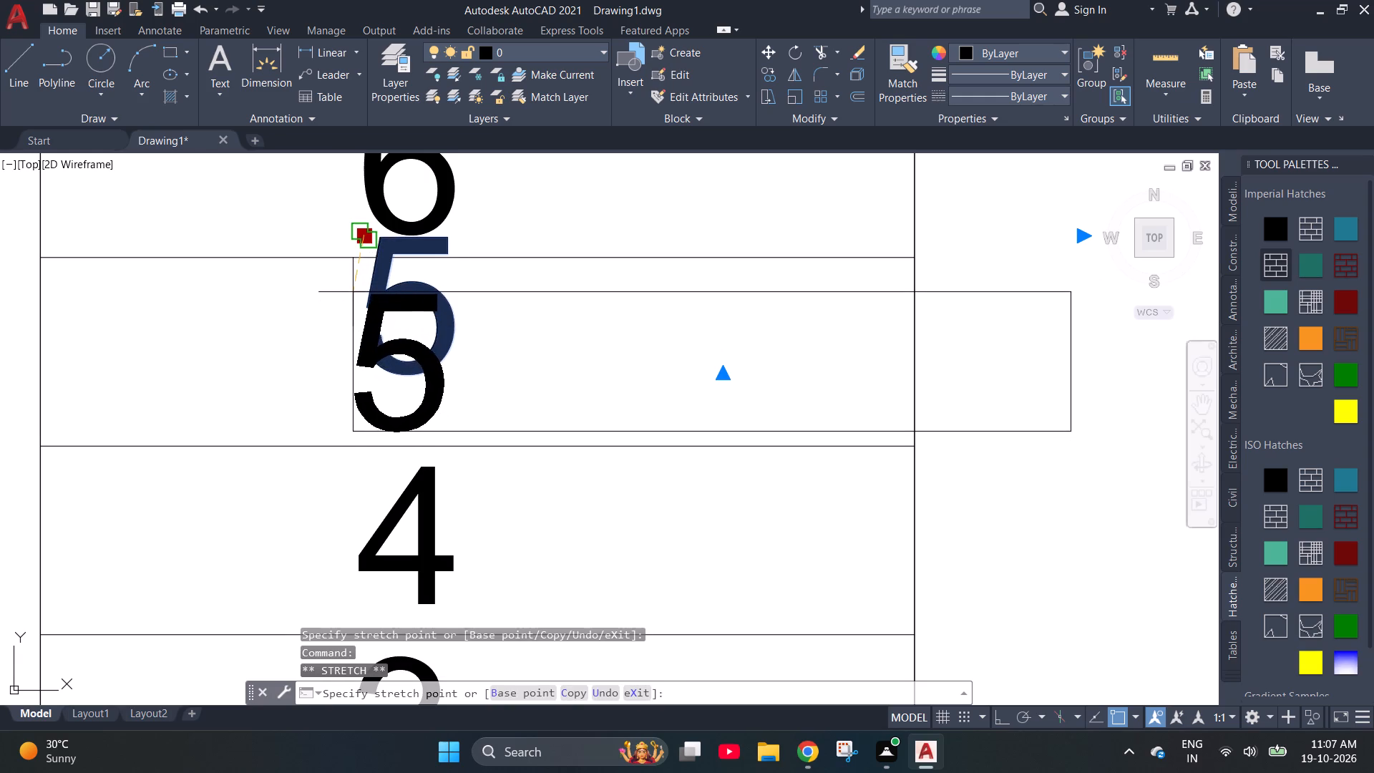
left_click(353, 292)
key("F8")
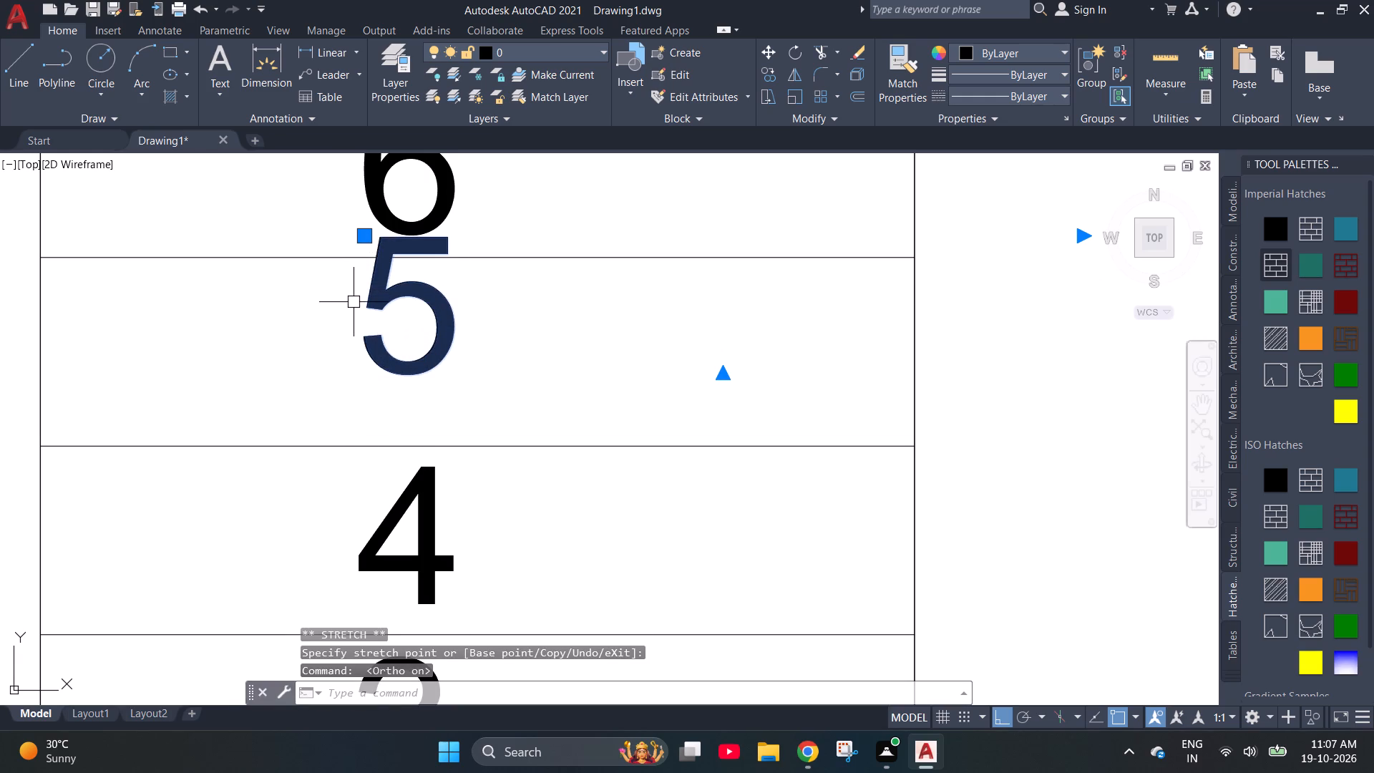
left_click(362, 237)
left_click(361, 284)
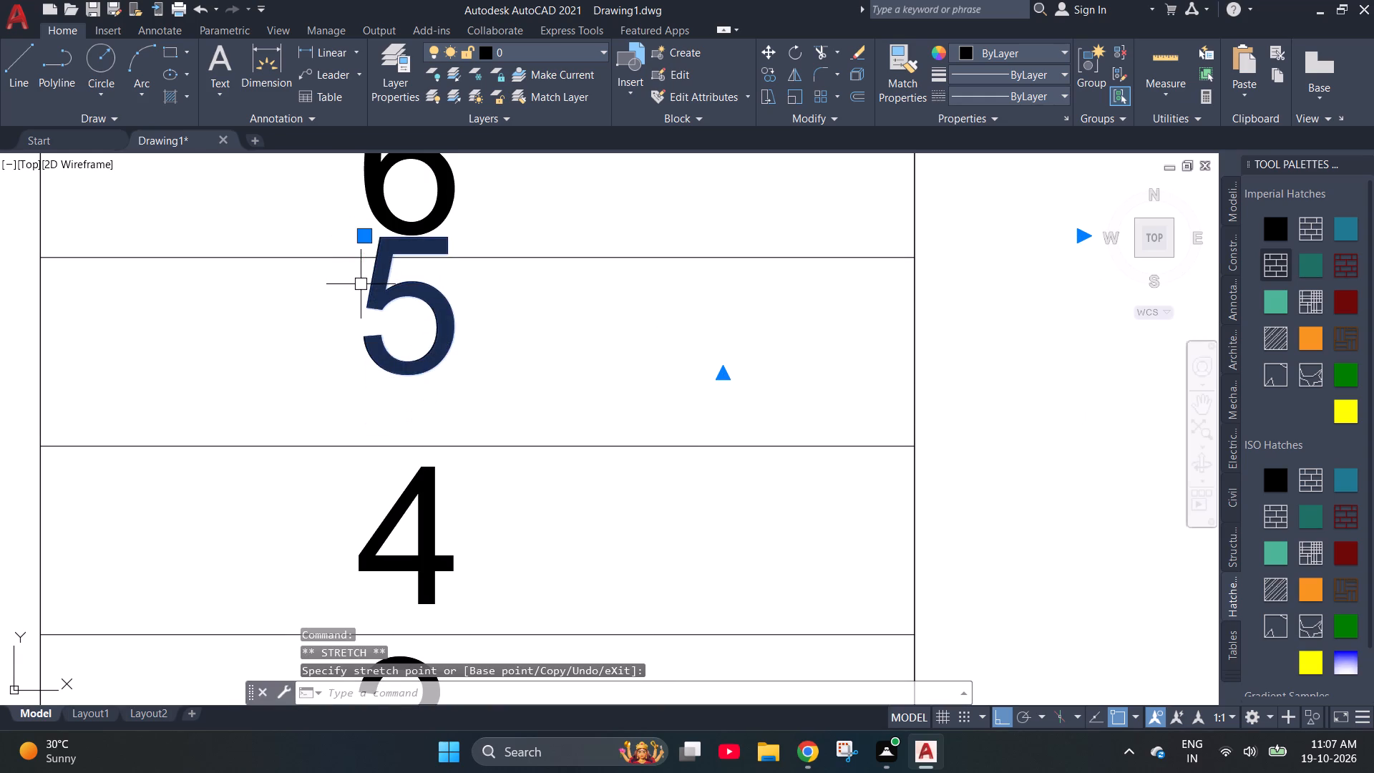
left_click_drag(364, 236, 360, 287)
left_click(360, 287)
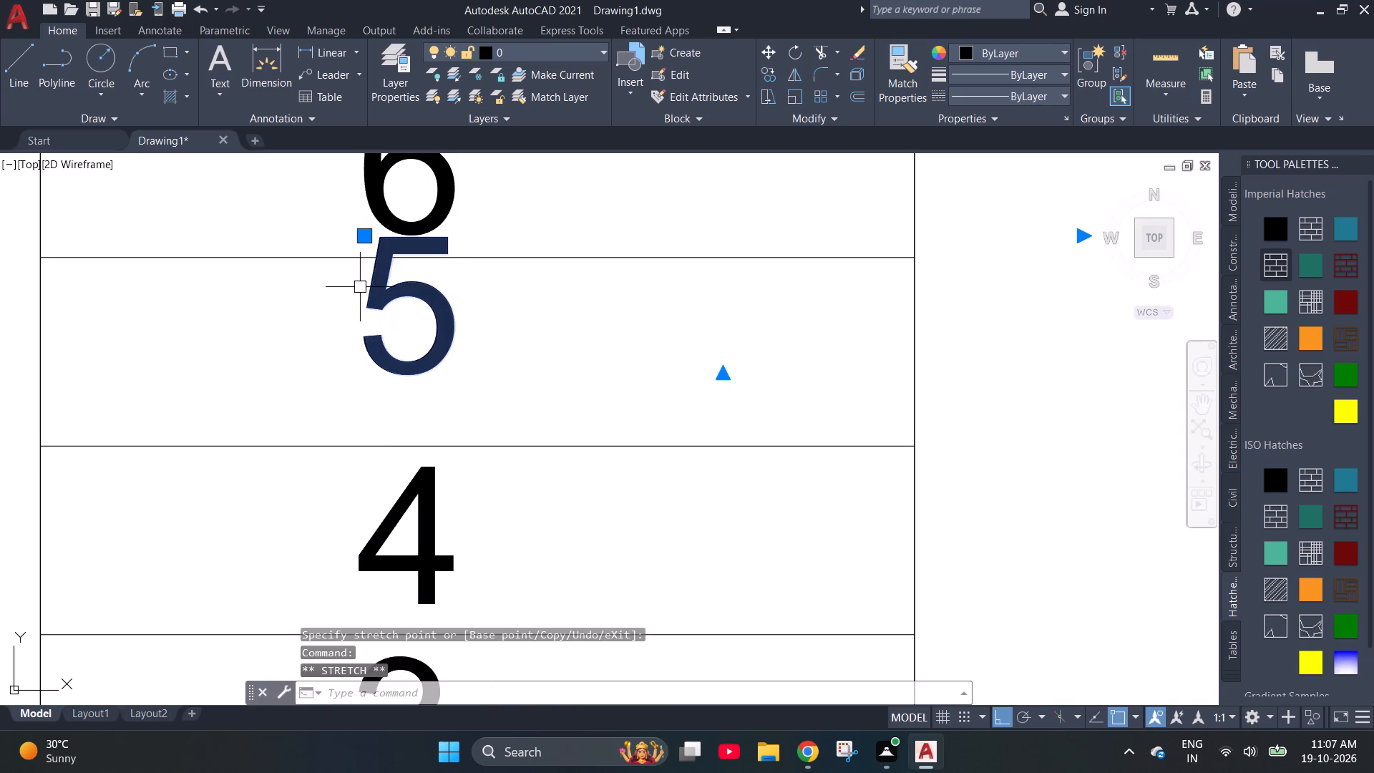
key("F8")
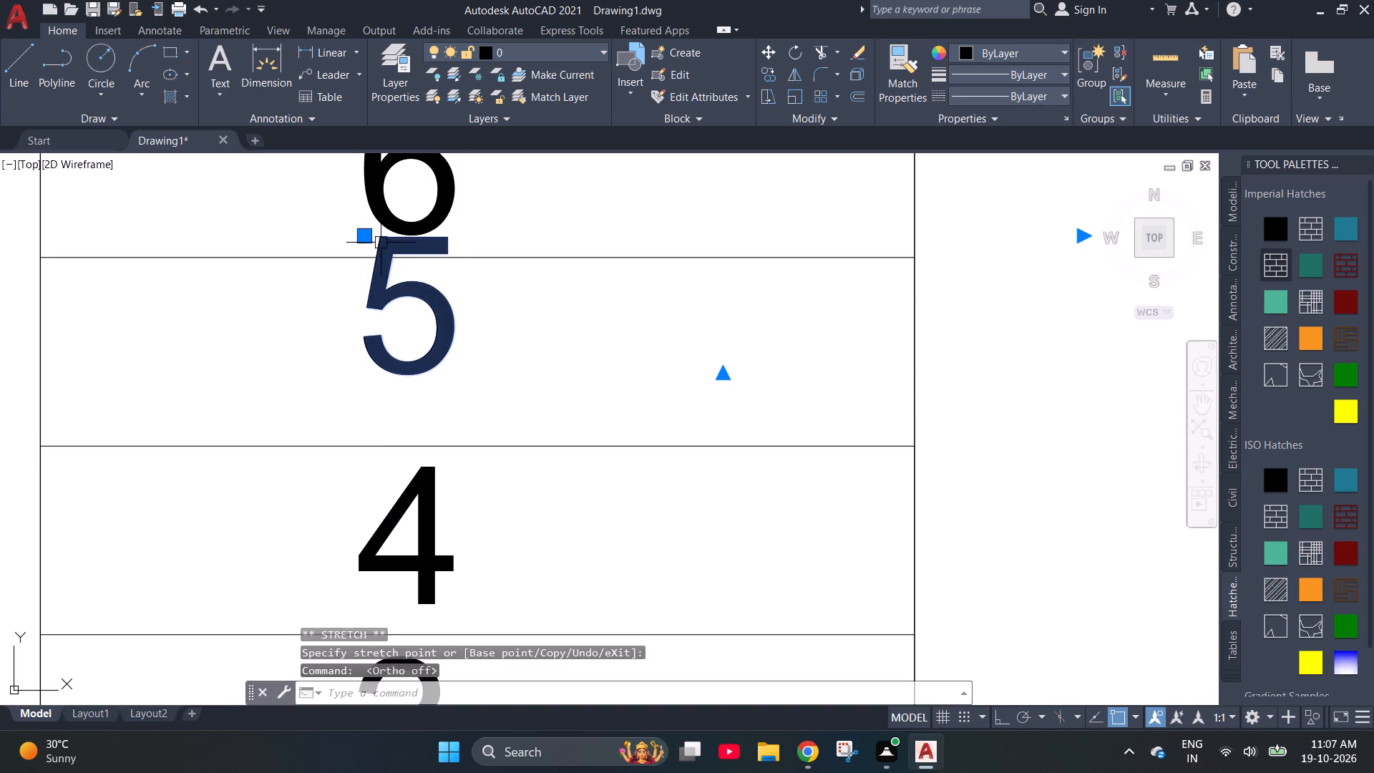
left_click_drag(369, 236, 368, 302)
left_click(367, 294)
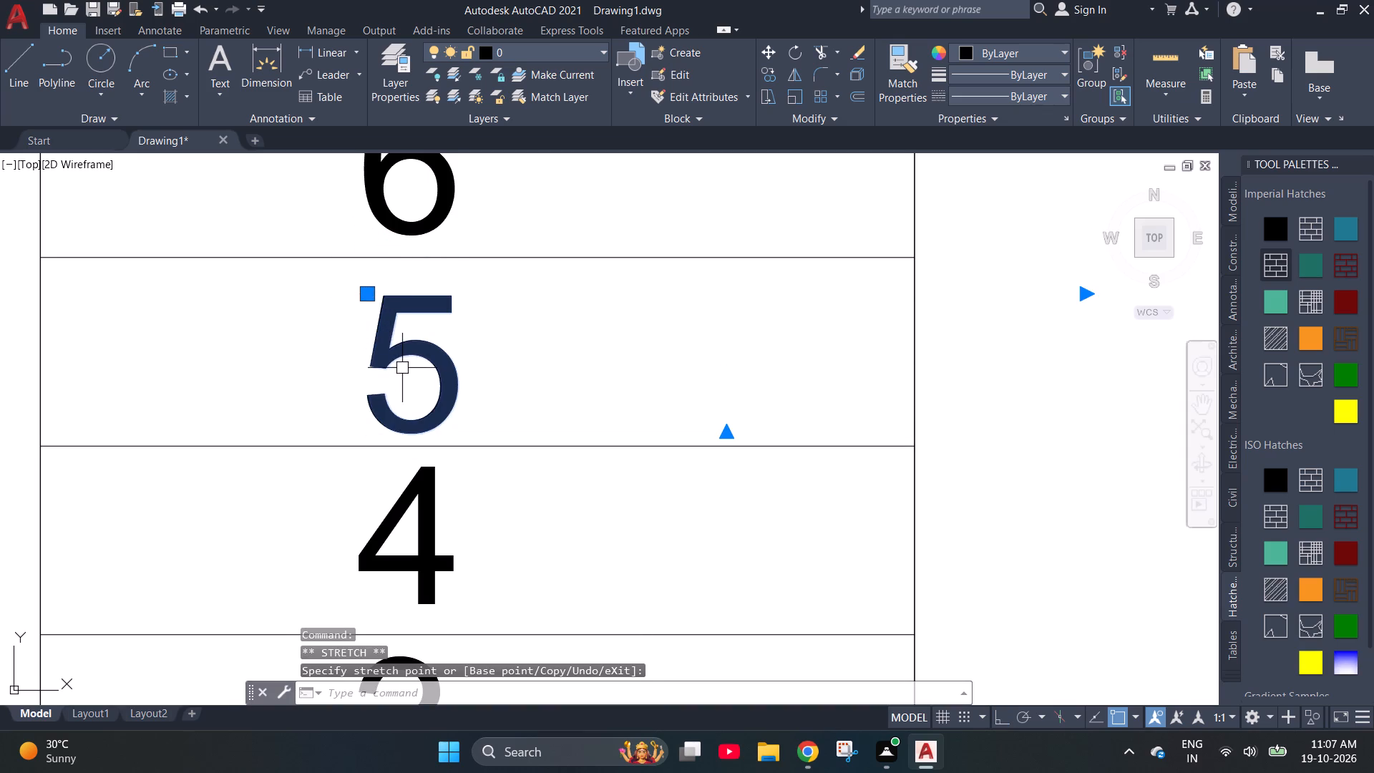
key("Escape")
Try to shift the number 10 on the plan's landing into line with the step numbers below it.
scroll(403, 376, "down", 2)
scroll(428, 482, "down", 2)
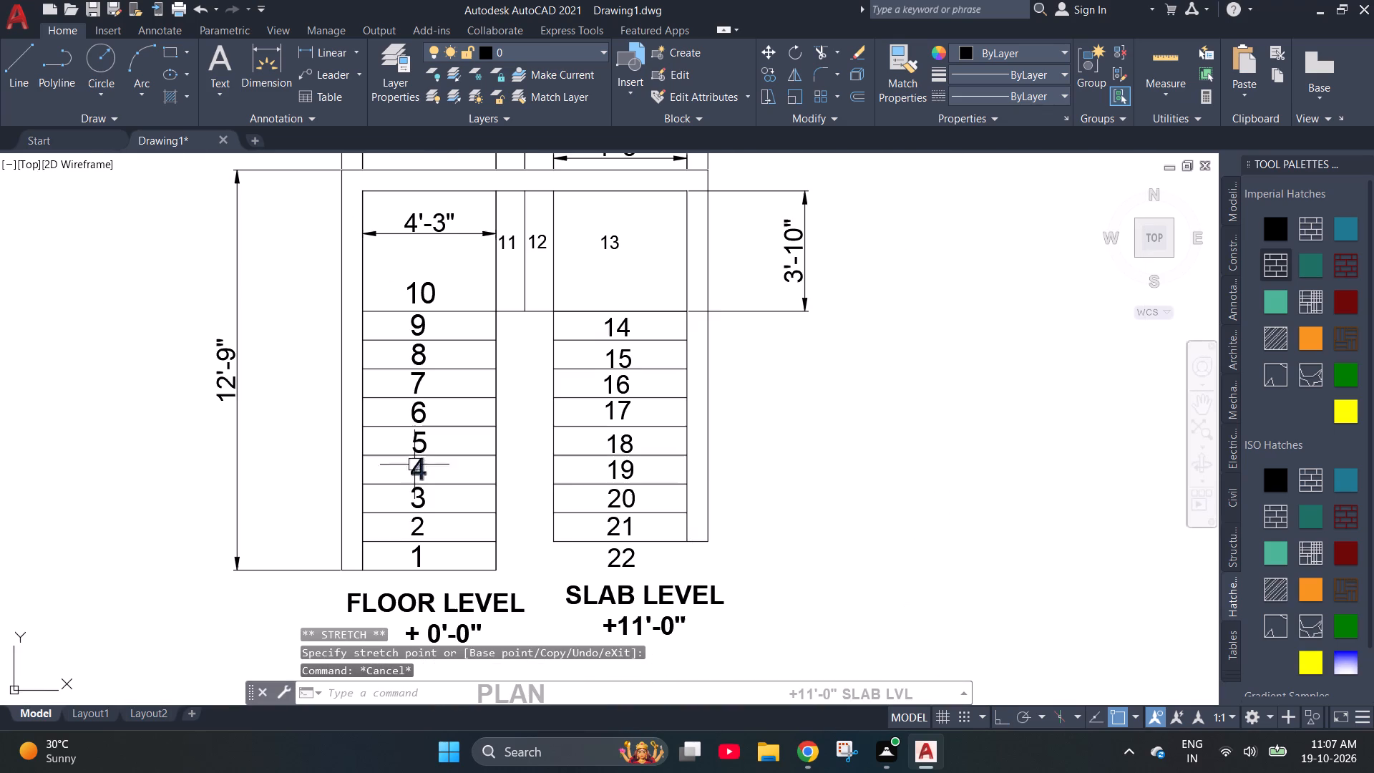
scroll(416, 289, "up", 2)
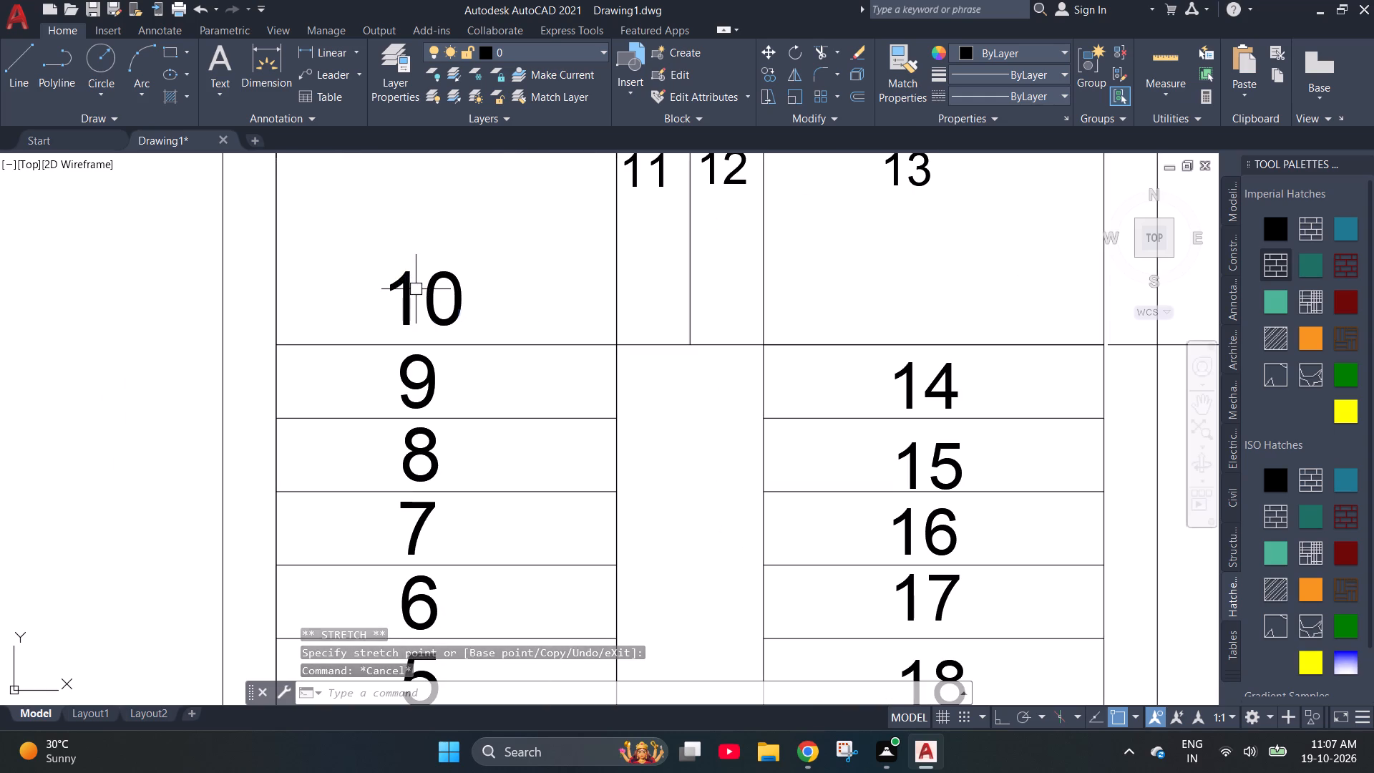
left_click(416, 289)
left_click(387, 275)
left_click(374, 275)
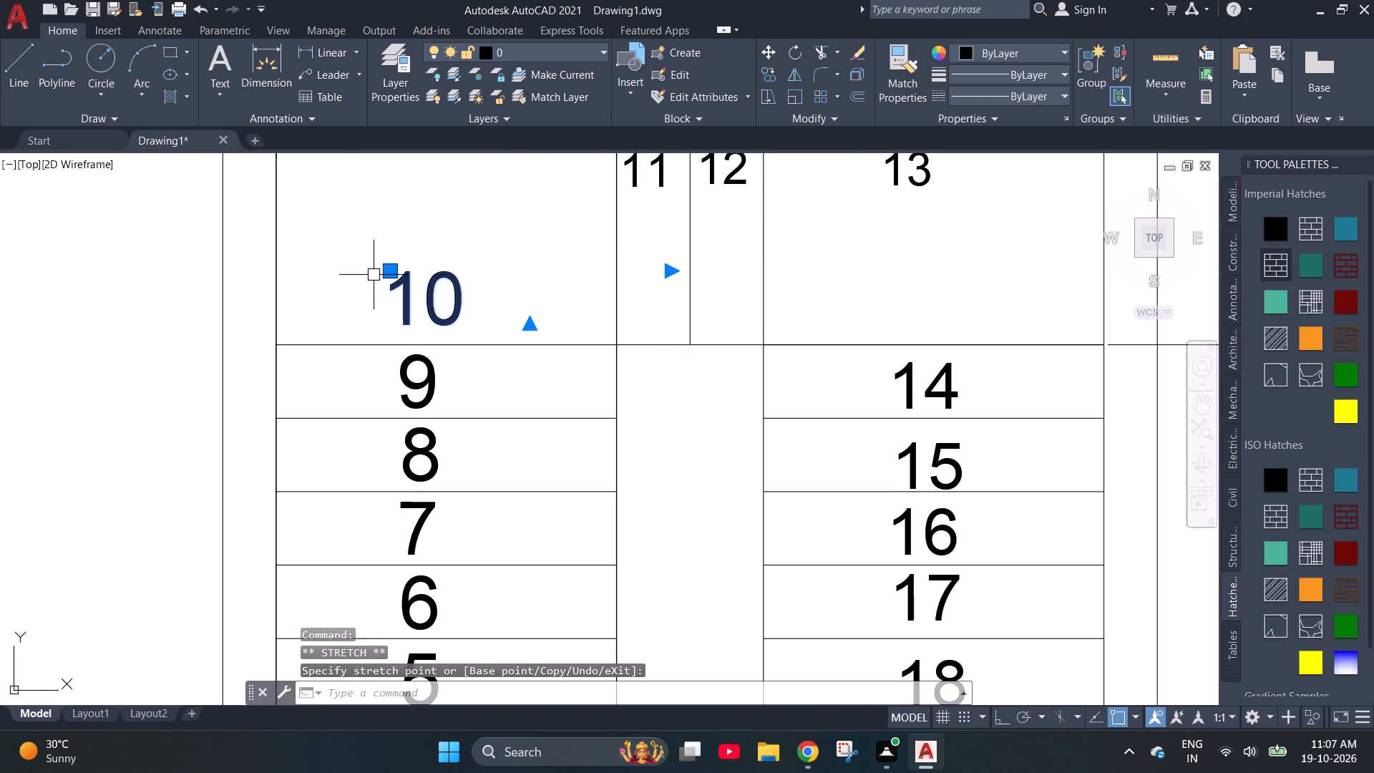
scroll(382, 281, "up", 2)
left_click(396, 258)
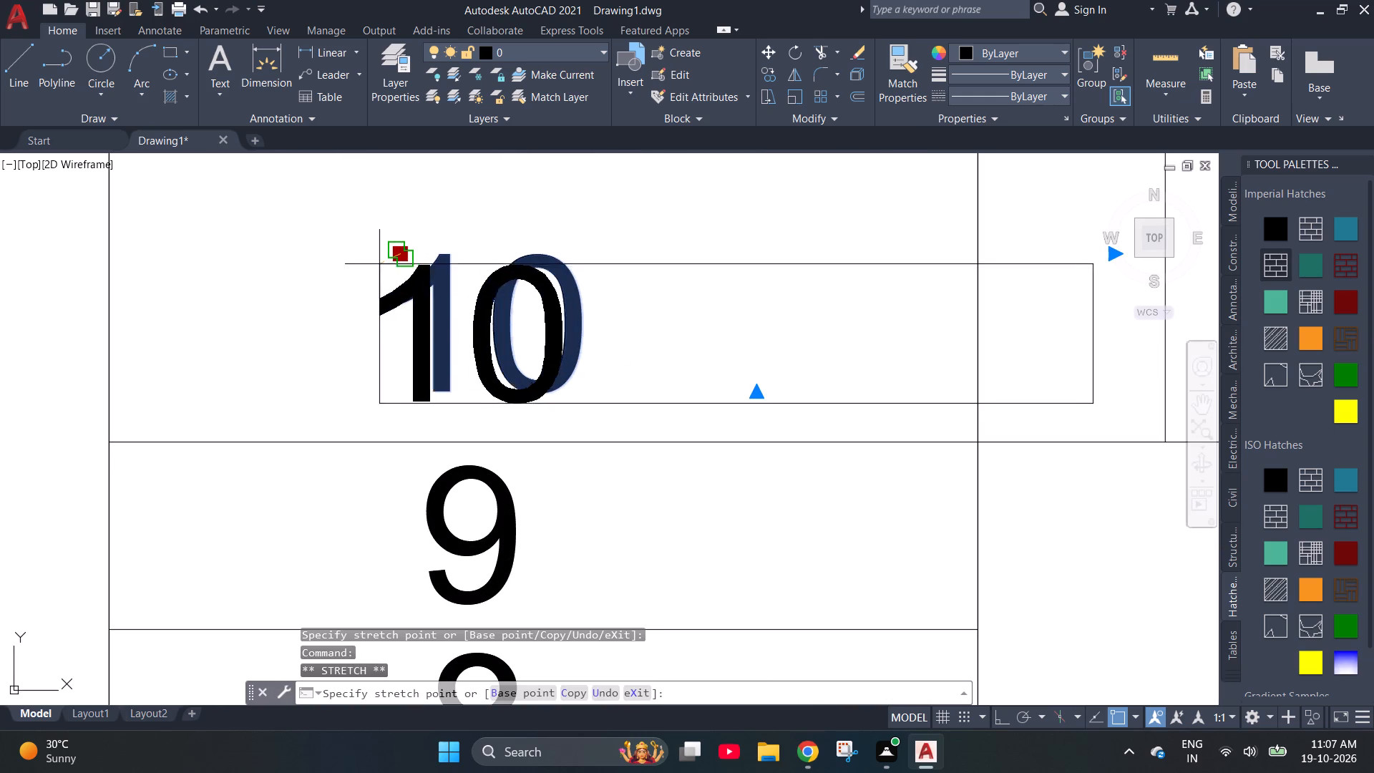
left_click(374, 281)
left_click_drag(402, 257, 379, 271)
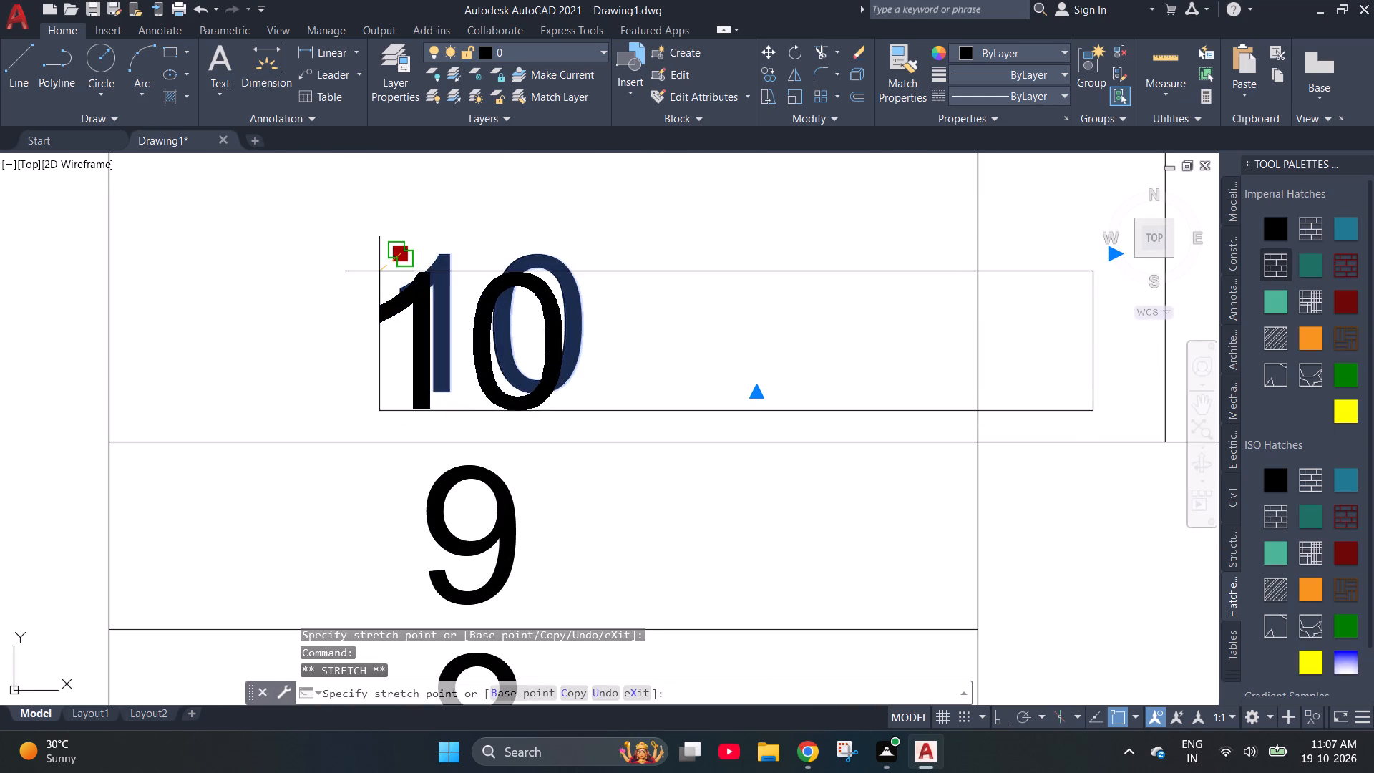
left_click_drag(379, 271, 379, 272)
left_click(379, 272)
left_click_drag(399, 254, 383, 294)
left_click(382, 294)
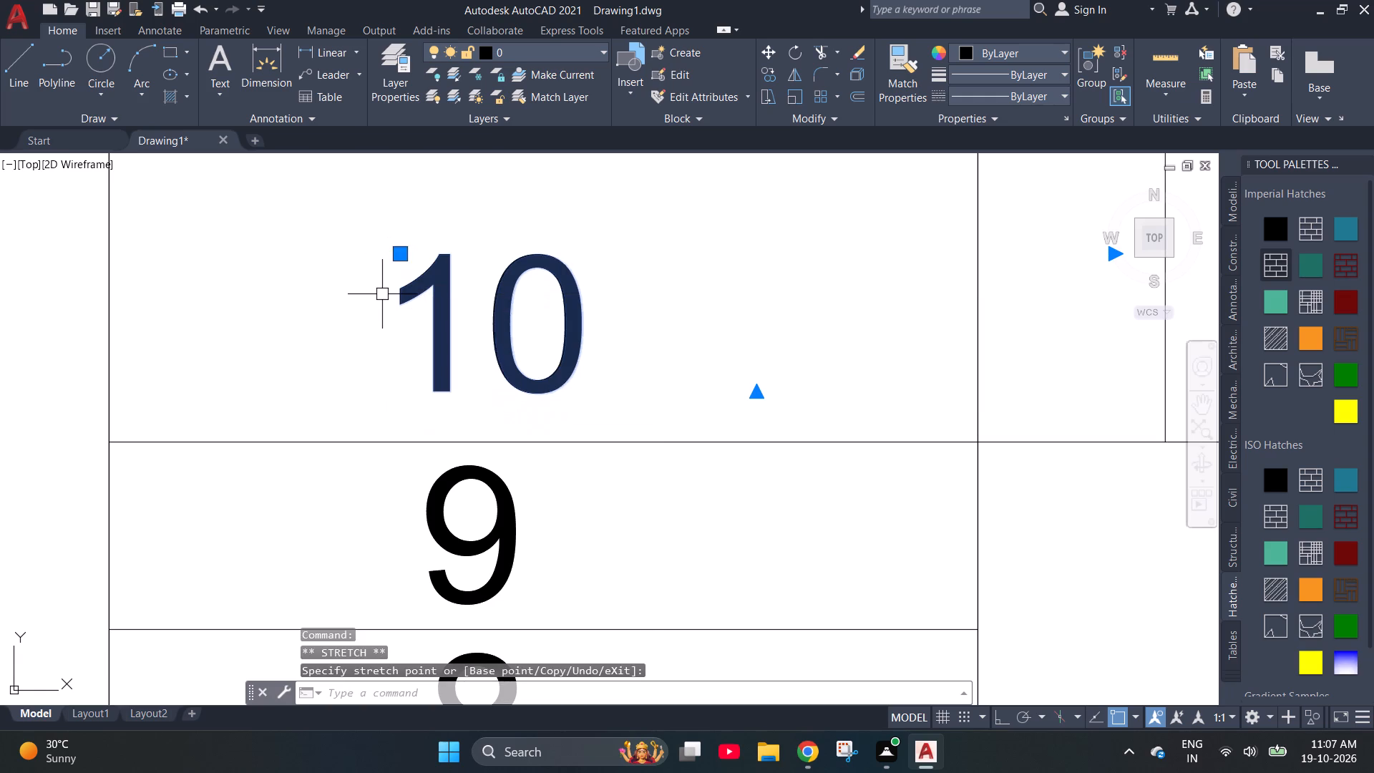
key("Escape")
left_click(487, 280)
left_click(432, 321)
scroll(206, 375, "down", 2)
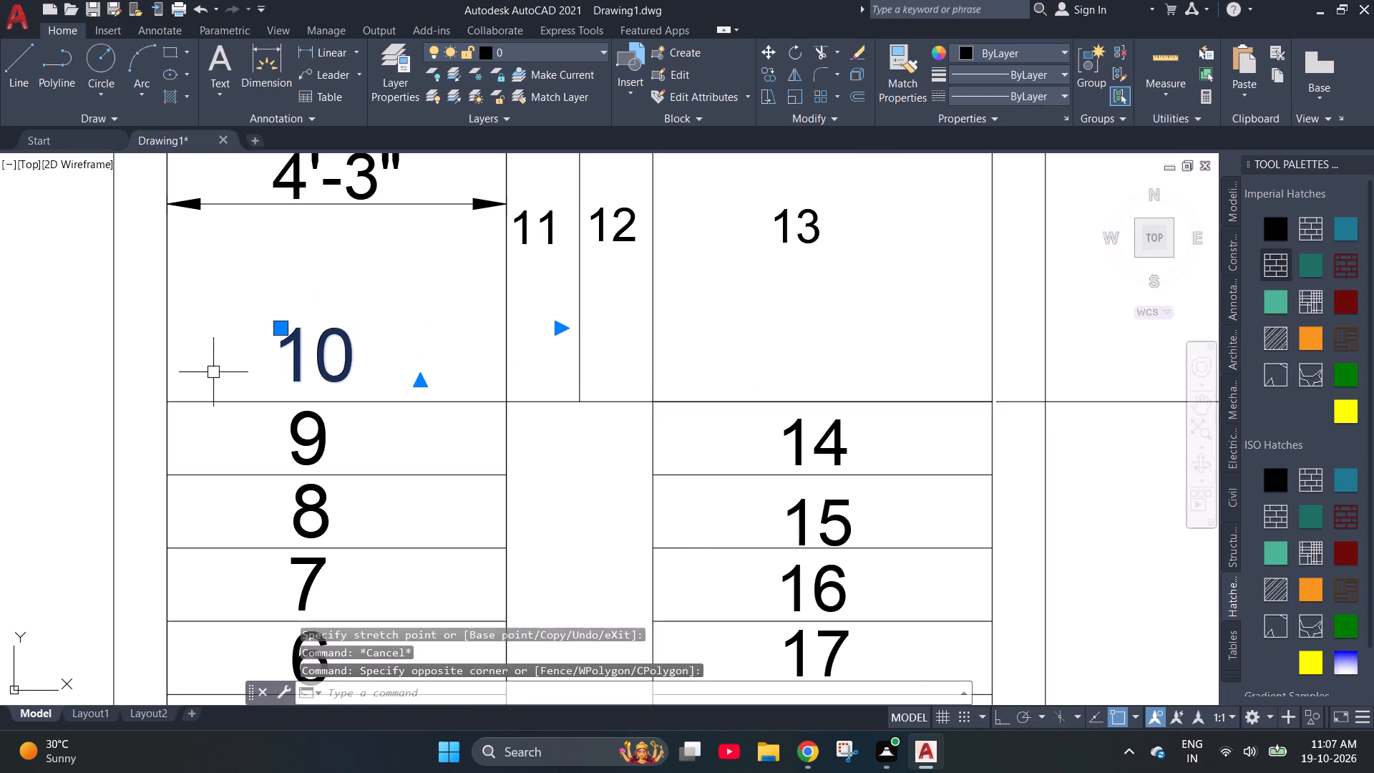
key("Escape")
Move the number 17 in the plan's second flight down to the middle of its tread.
scroll(477, 441, "down", 2)
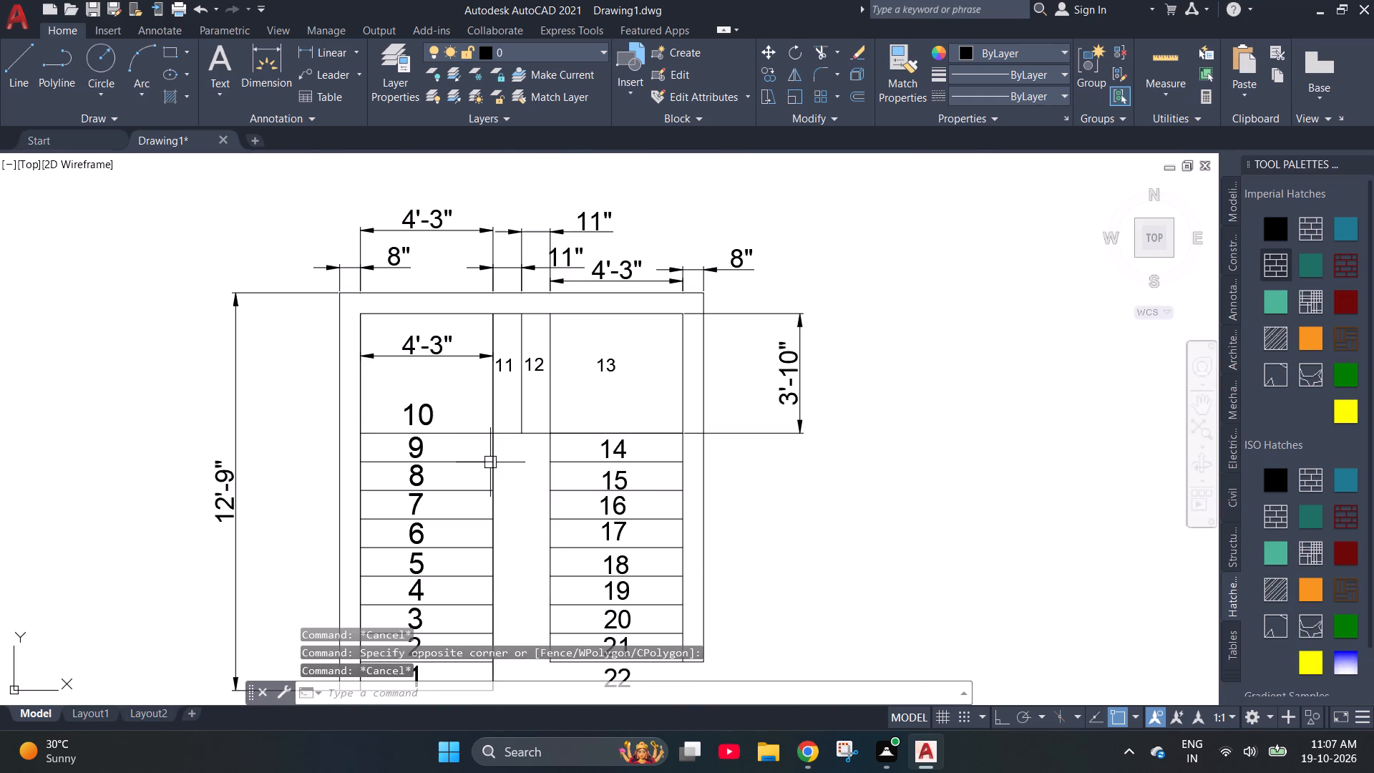
scroll(669, 613, "up", 2)
scroll(529, 460, "down", 1)
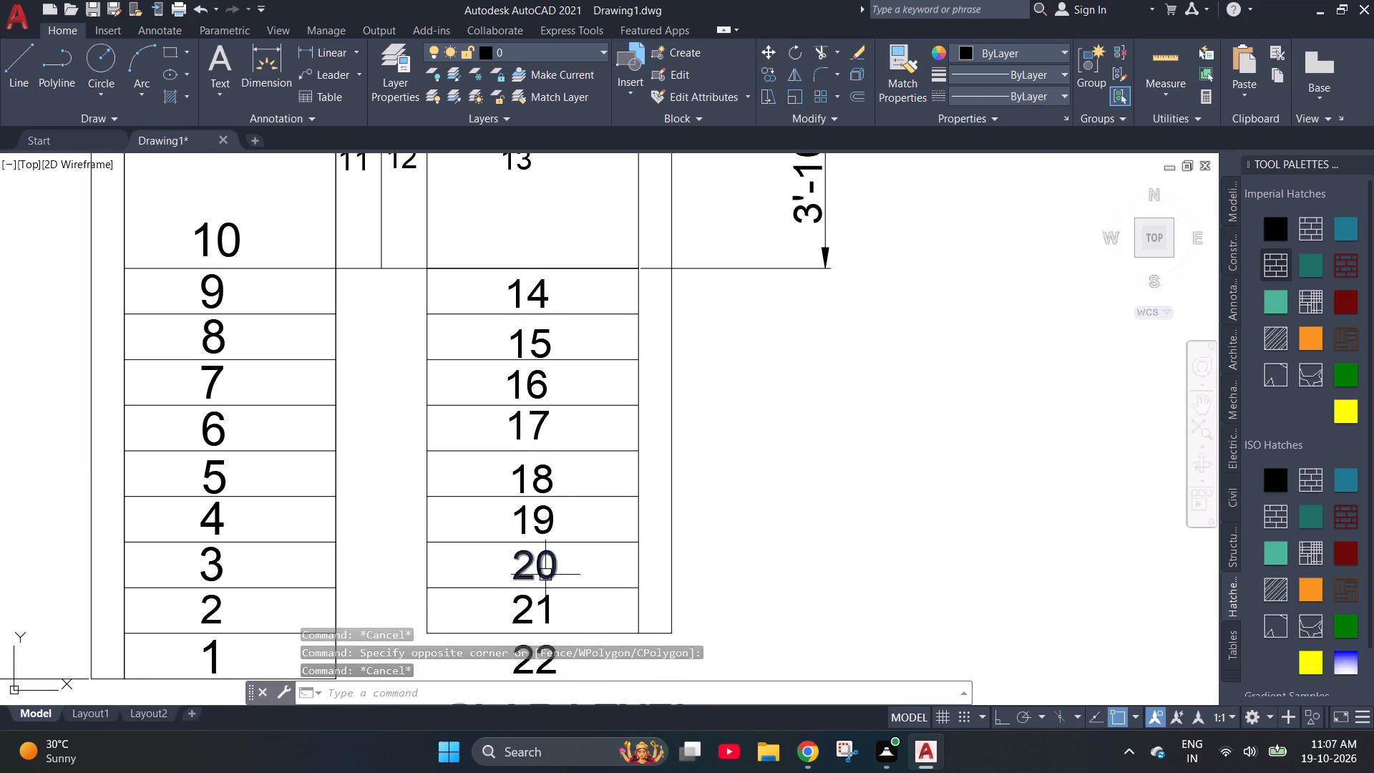
scroll(545, 575, "up", 1)
left_click(525, 303)
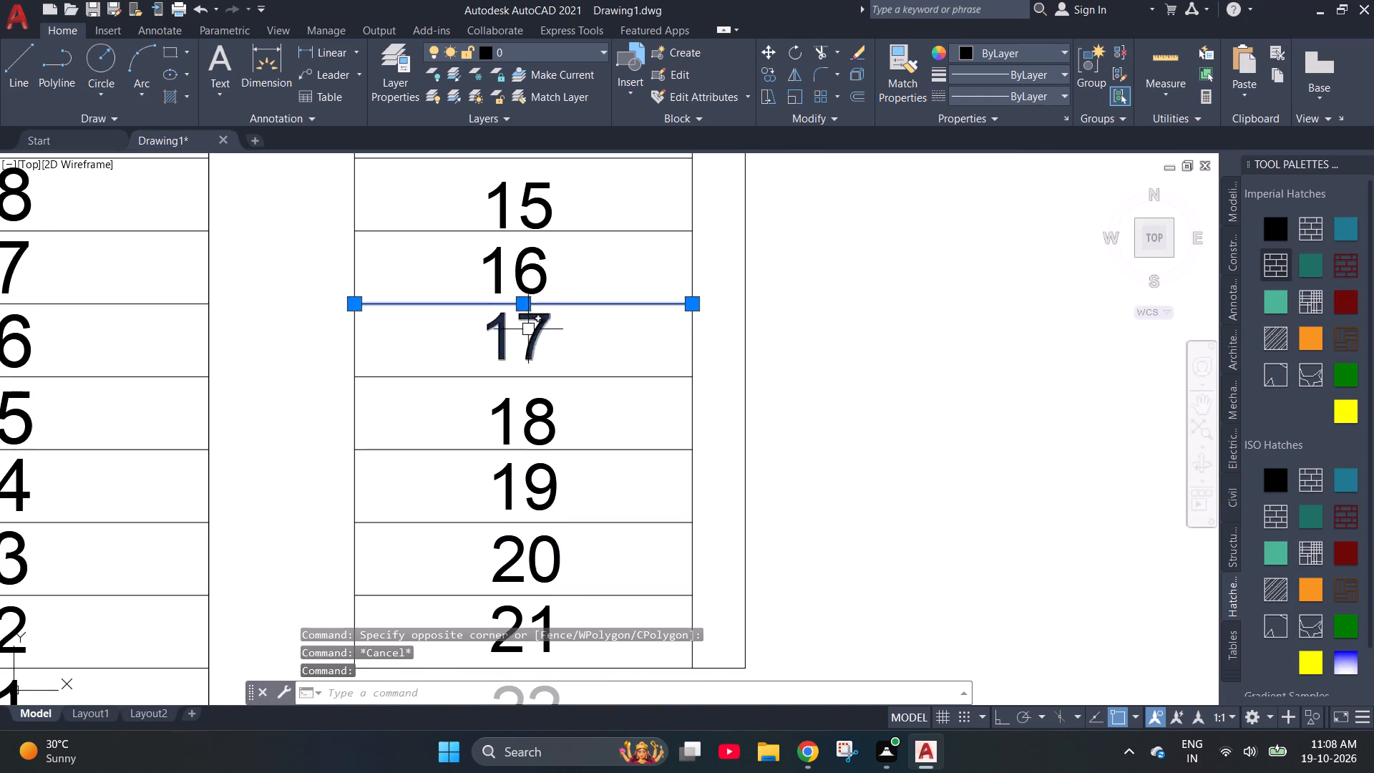
key("Escape")
left_click(530, 330)
left_click(481, 309)
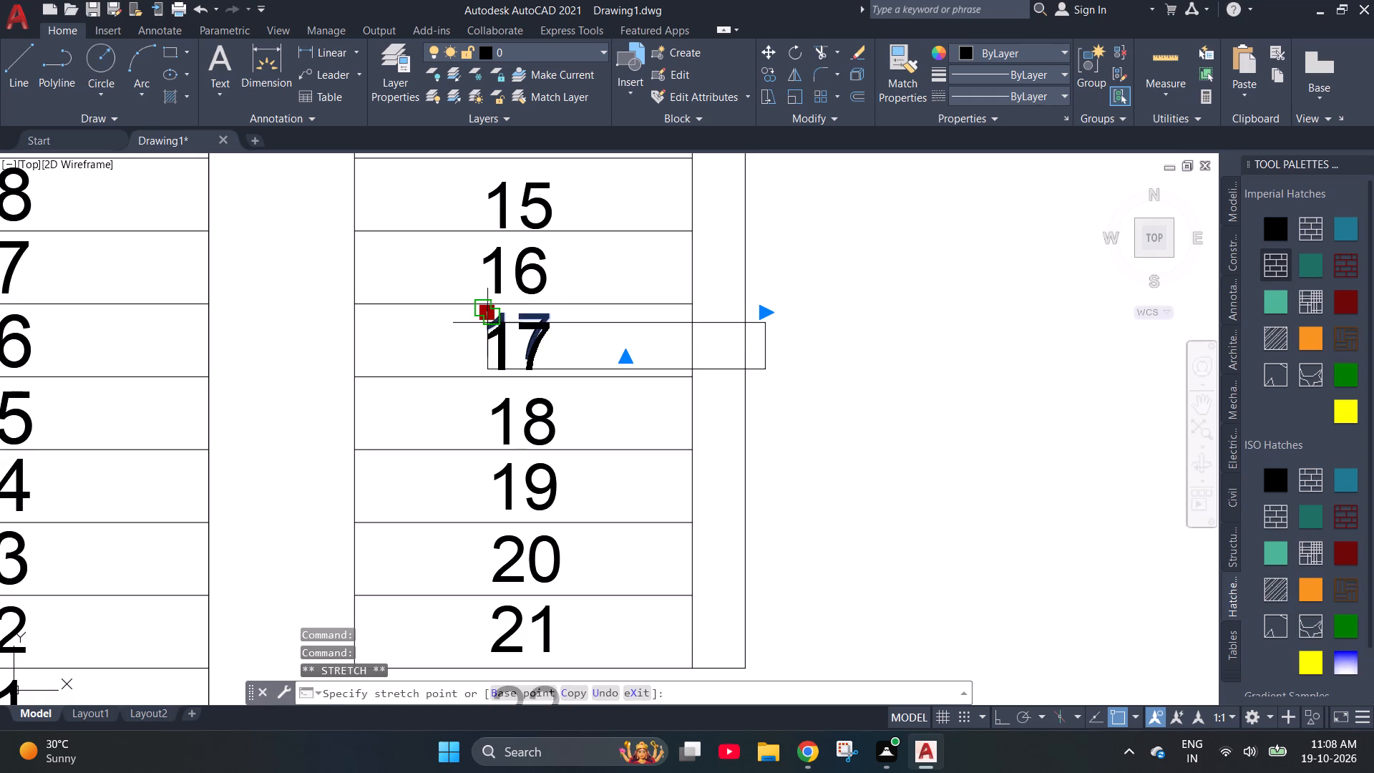
left_click(488, 321)
scroll(488, 321, "up", 3)
left_click(473, 283)
left_click(493, 305)
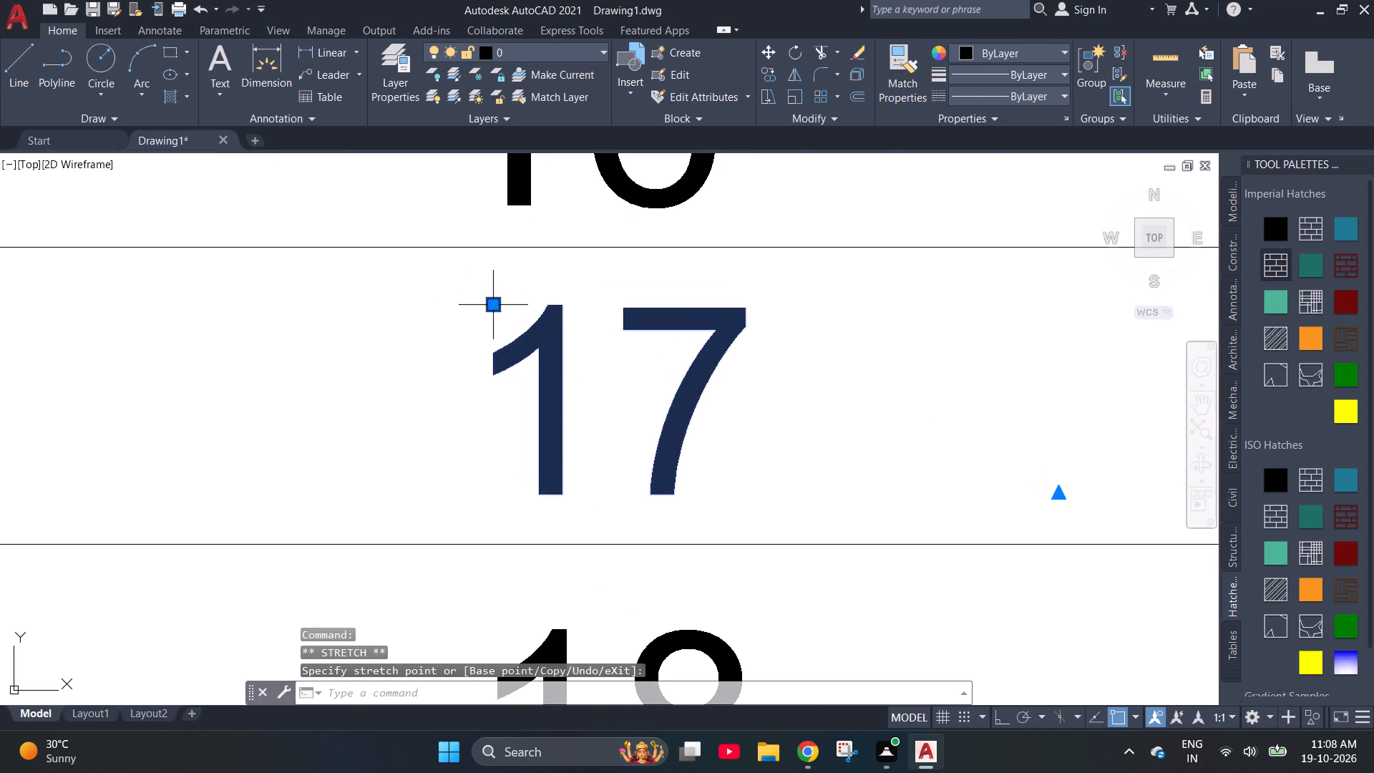
key("Escape")
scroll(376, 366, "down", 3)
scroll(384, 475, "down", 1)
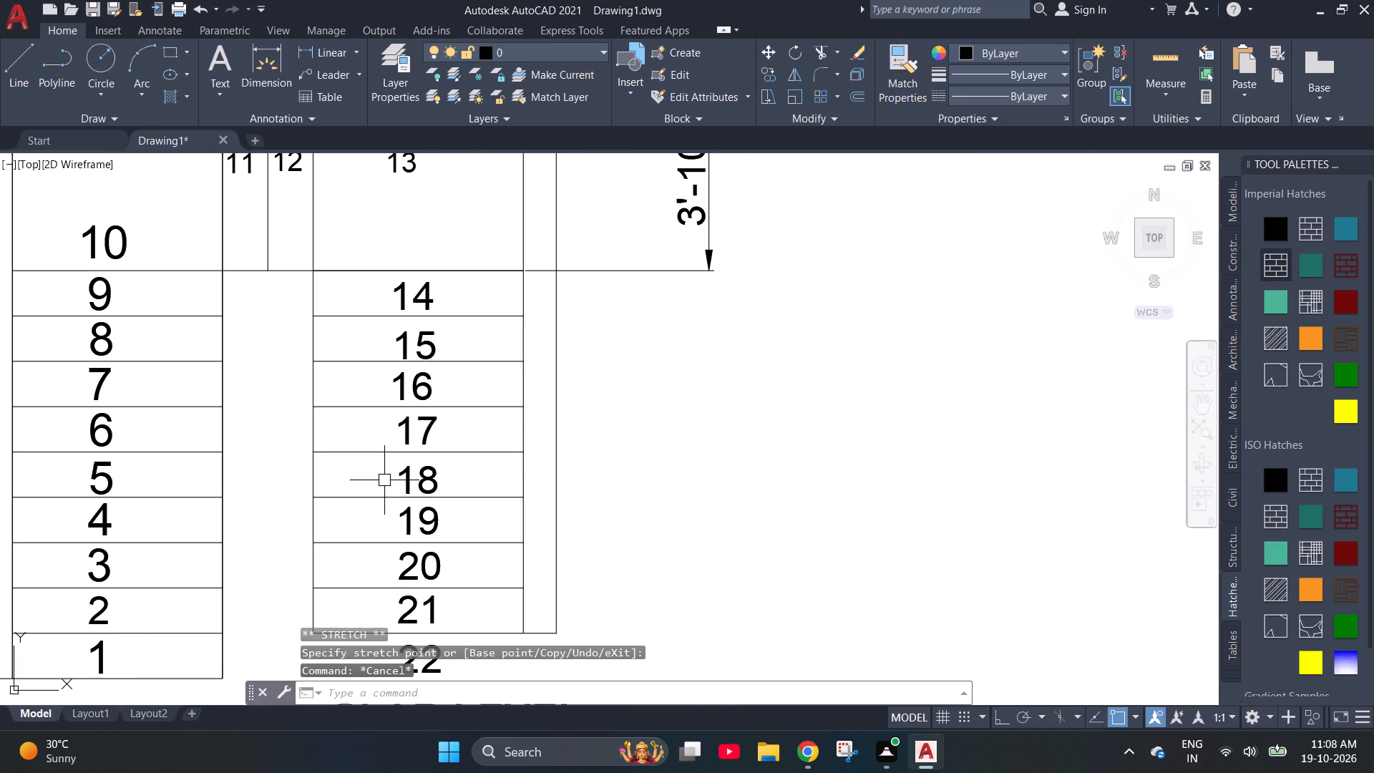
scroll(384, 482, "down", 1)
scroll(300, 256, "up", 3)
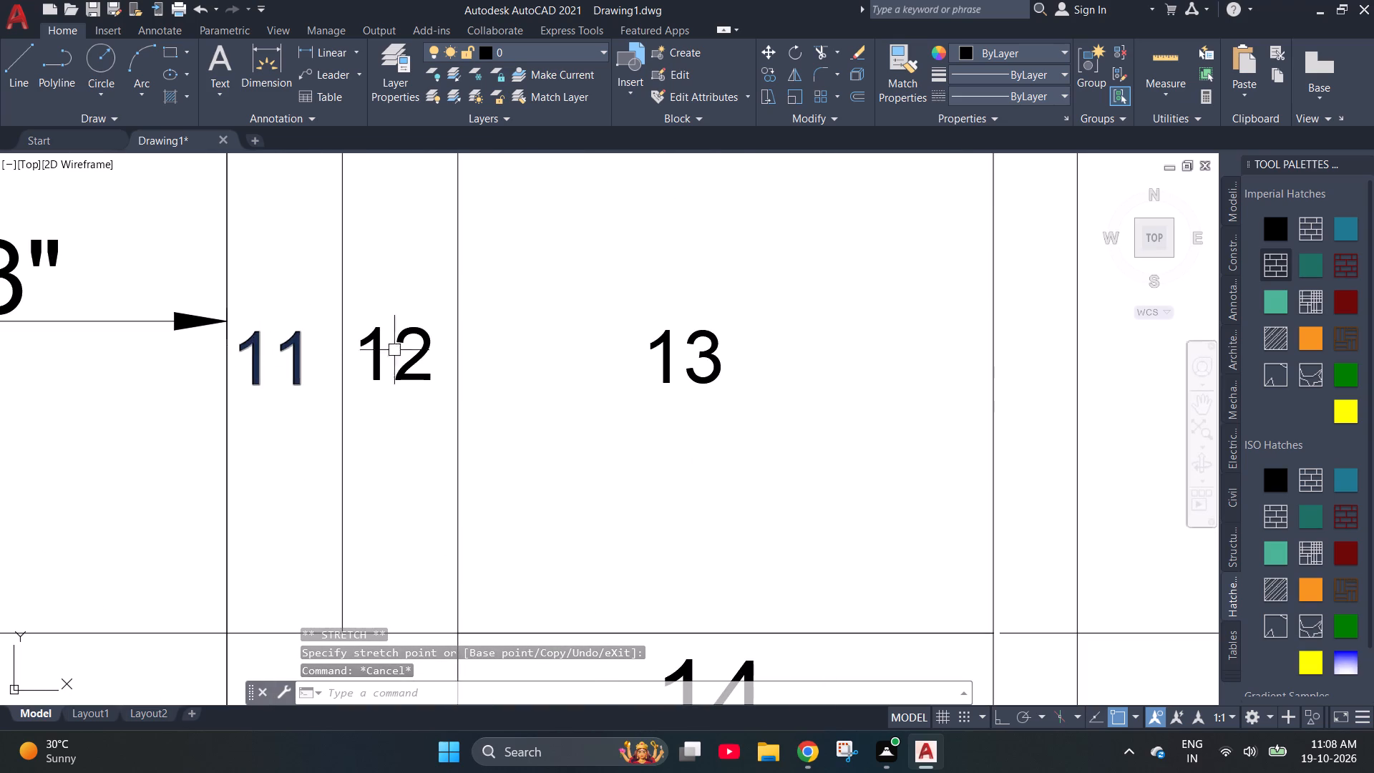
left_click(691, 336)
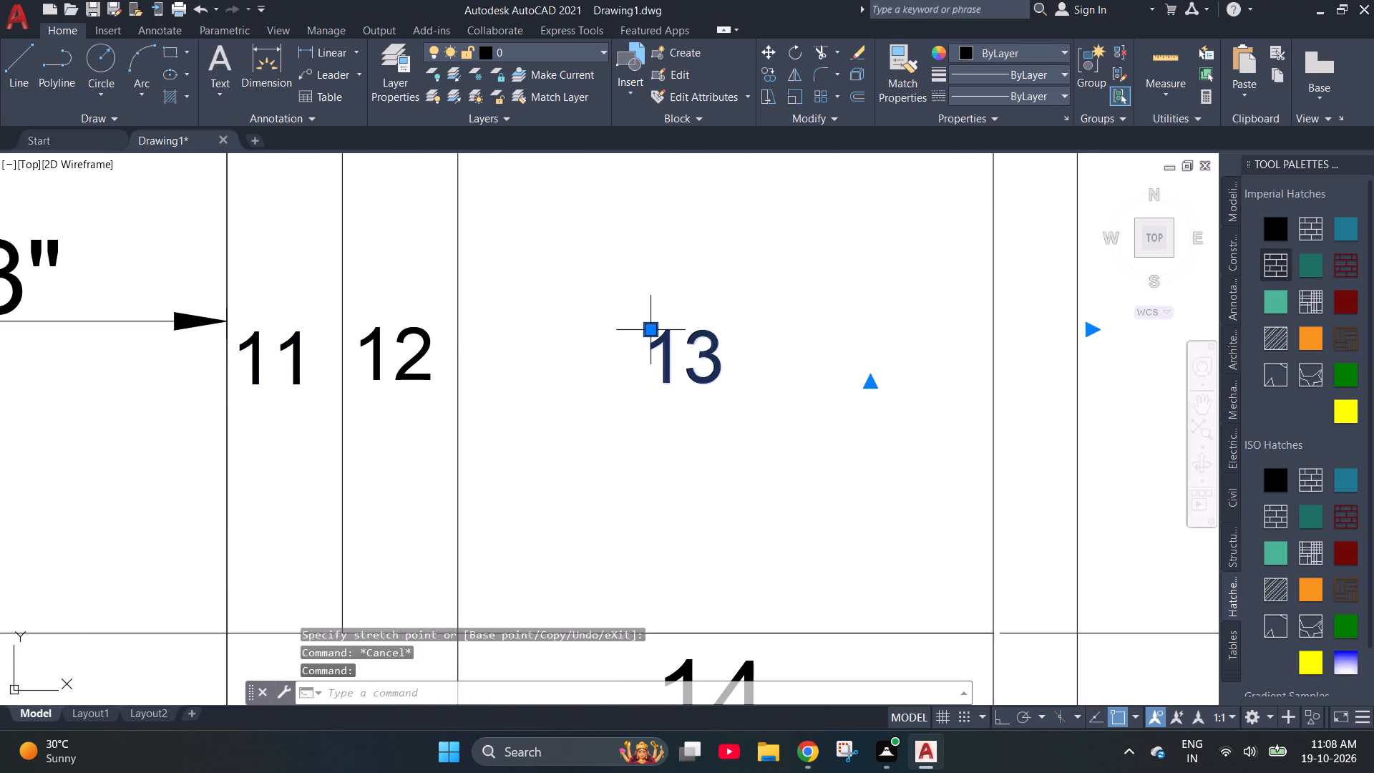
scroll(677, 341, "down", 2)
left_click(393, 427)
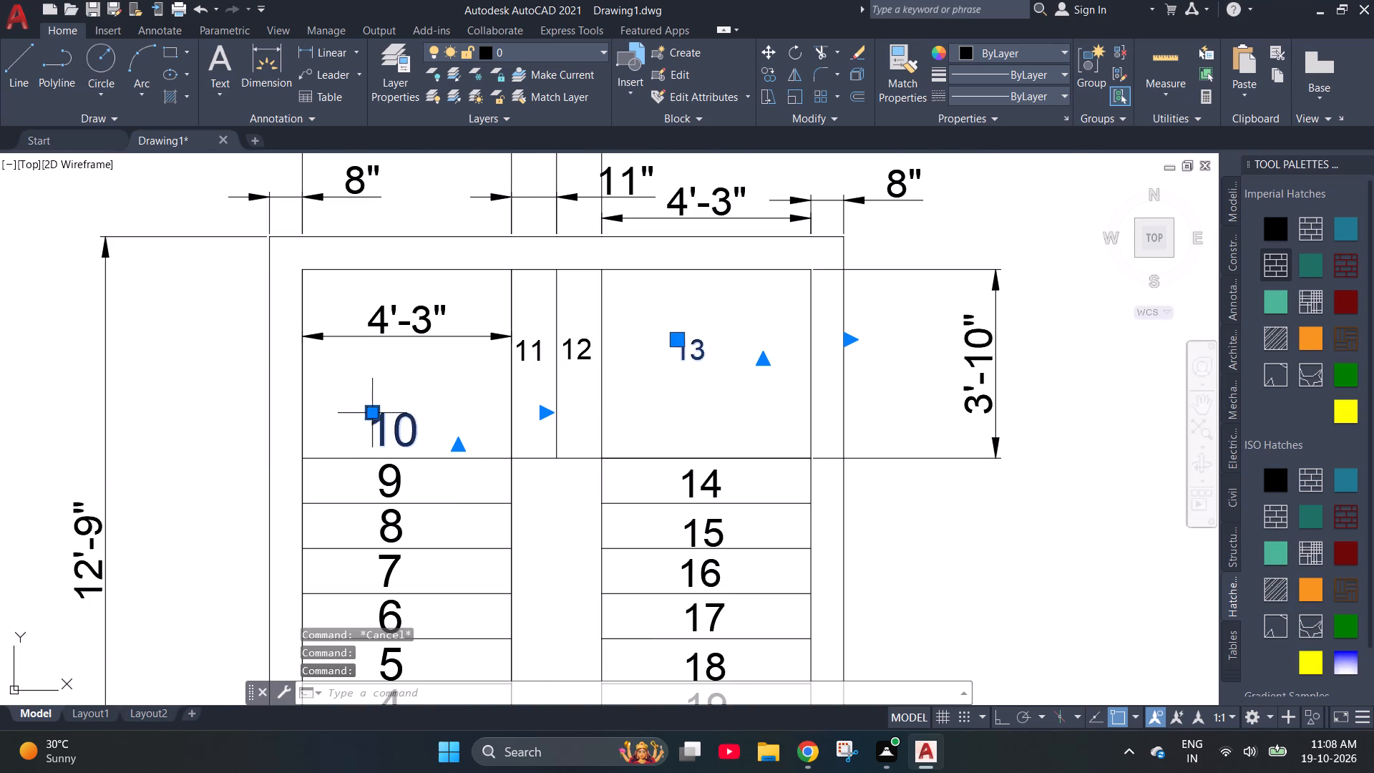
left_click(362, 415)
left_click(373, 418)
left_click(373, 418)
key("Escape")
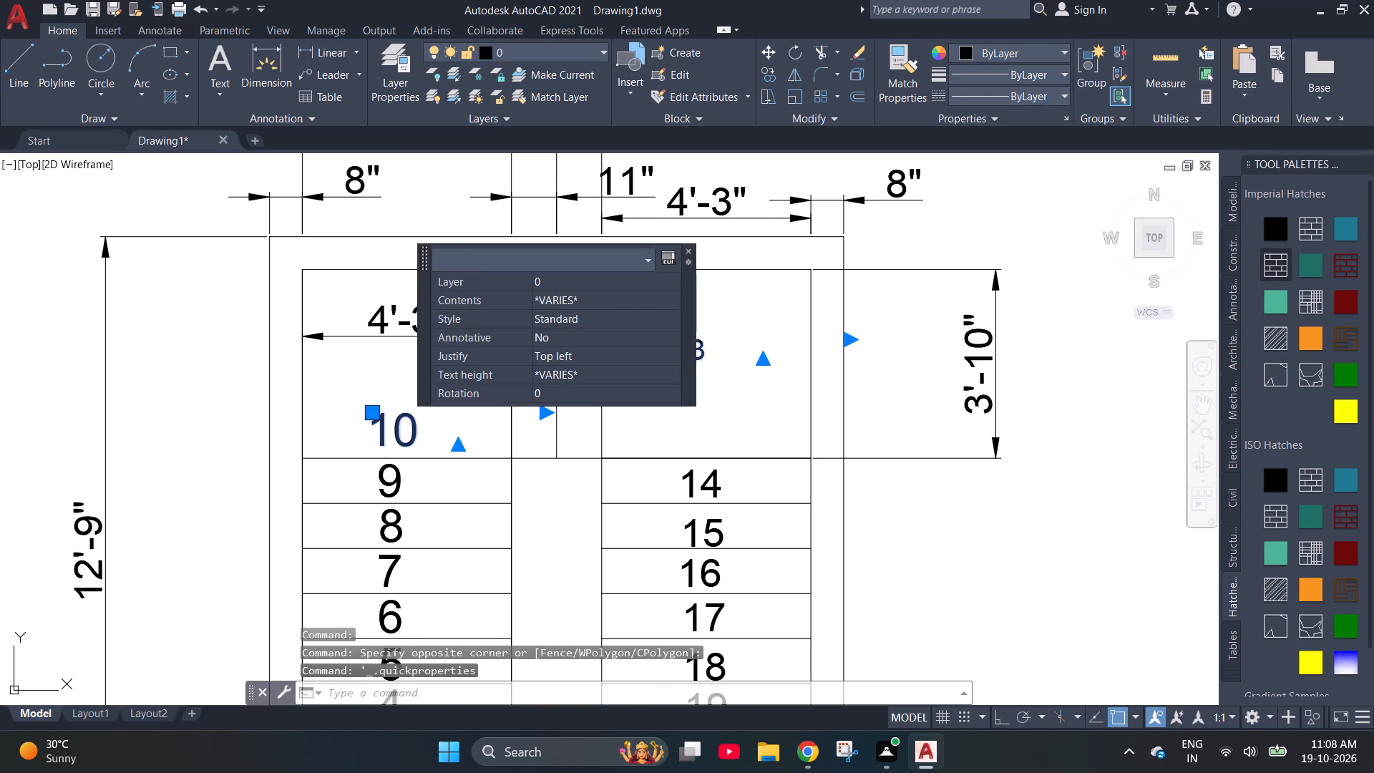
Move the number 10 up within the plan's landing, just beneath the inner 4'-3" dimension.
left_click(402, 424)
left_click(373, 417)
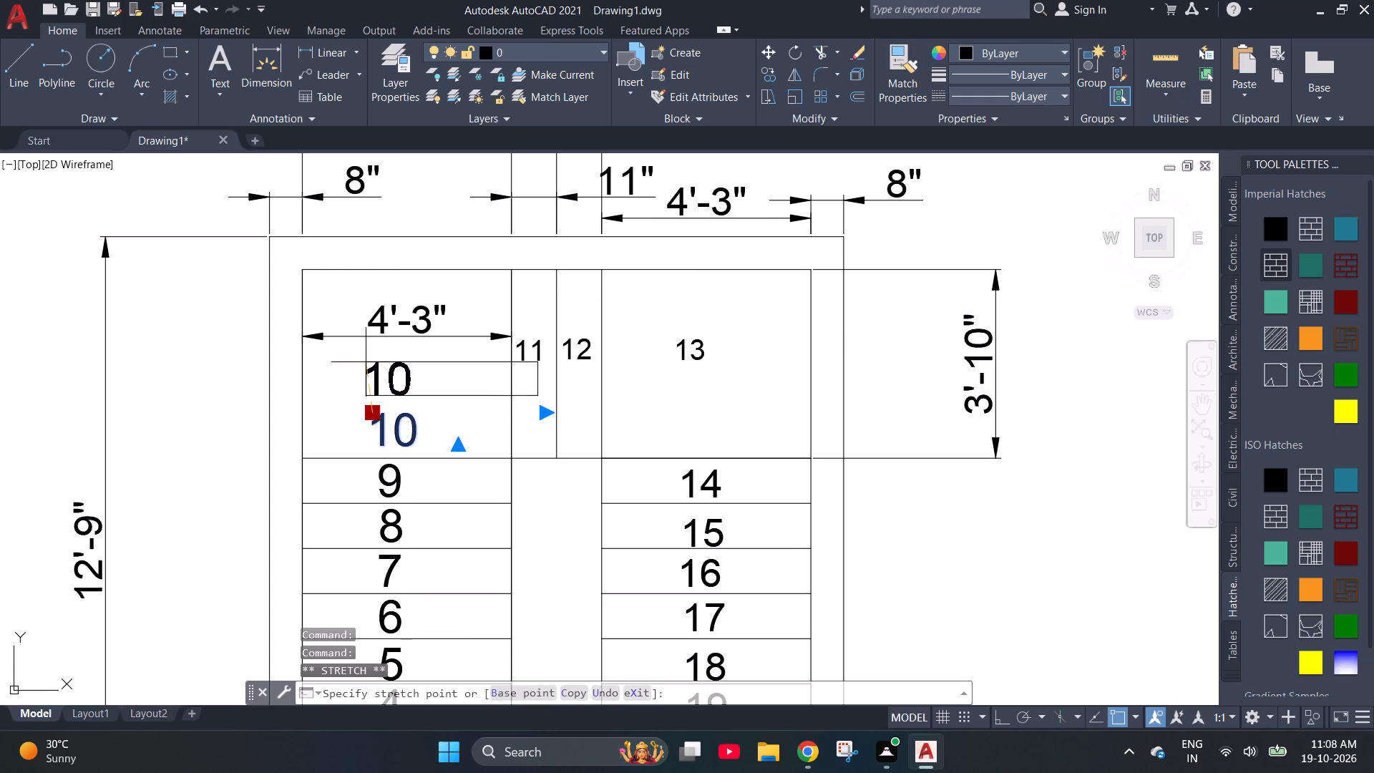
left_click(366, 374)
key("Escape")
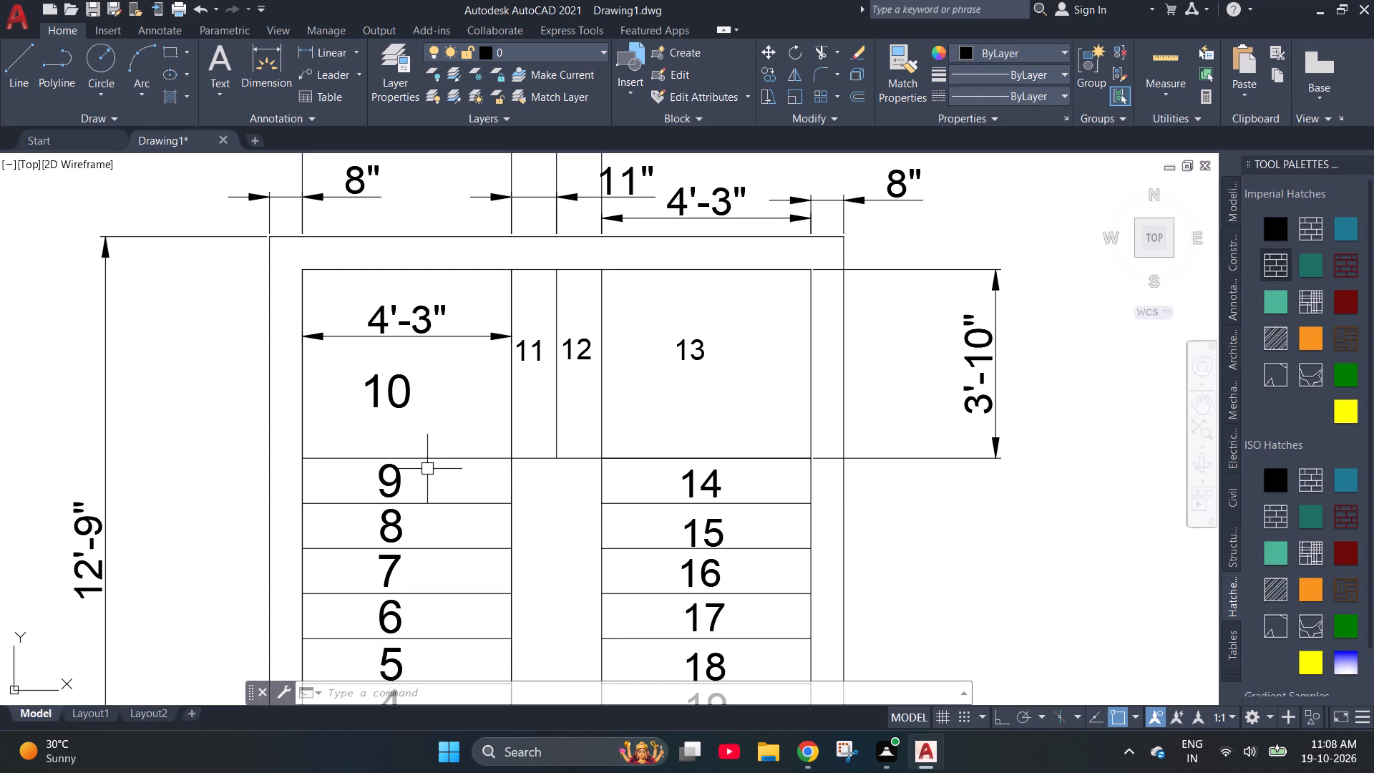
Examine the staircase plan, checking the step numbers in both flights, the 3'-10" landing dimension and the level labels.
scroll(629, 471, "down", 2)
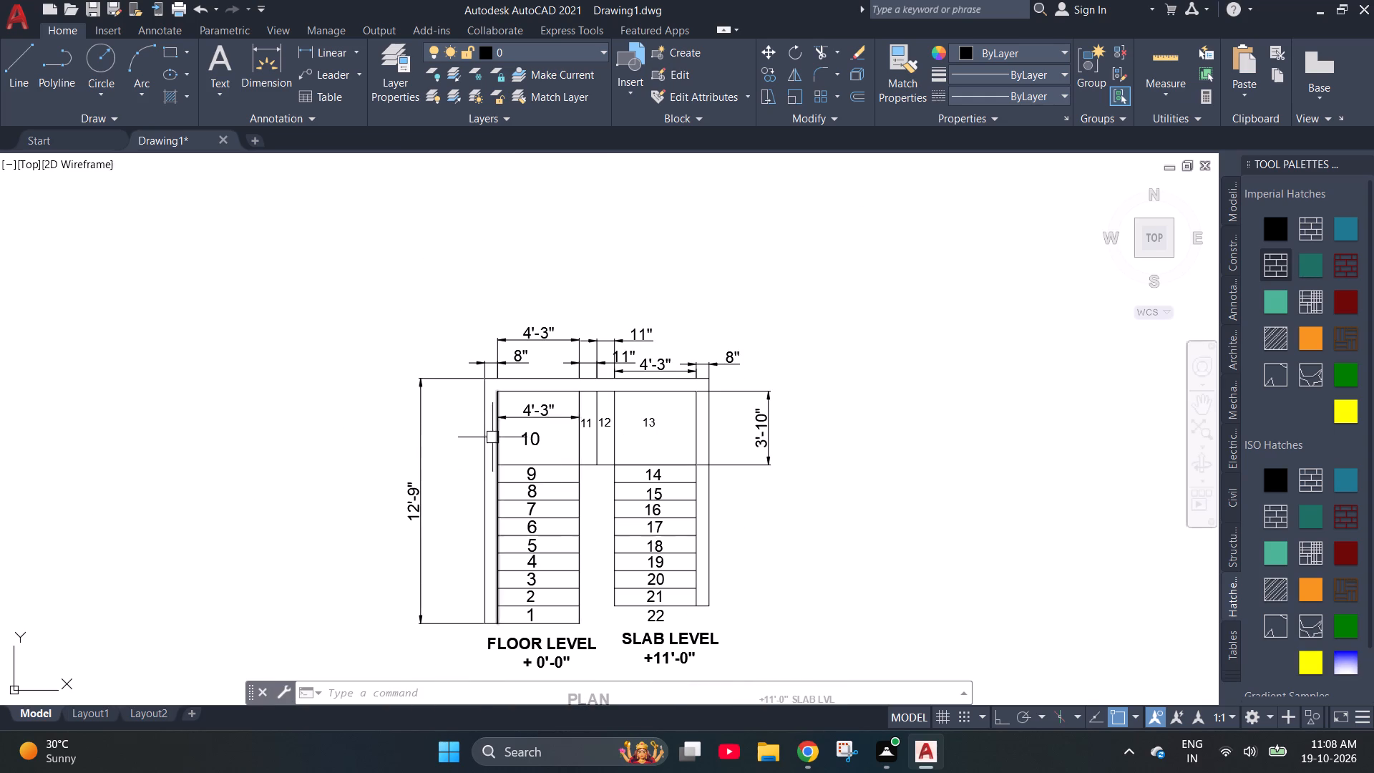
scroll(642, 367, "up", 3)
scroll(474, 404, "down", 2)
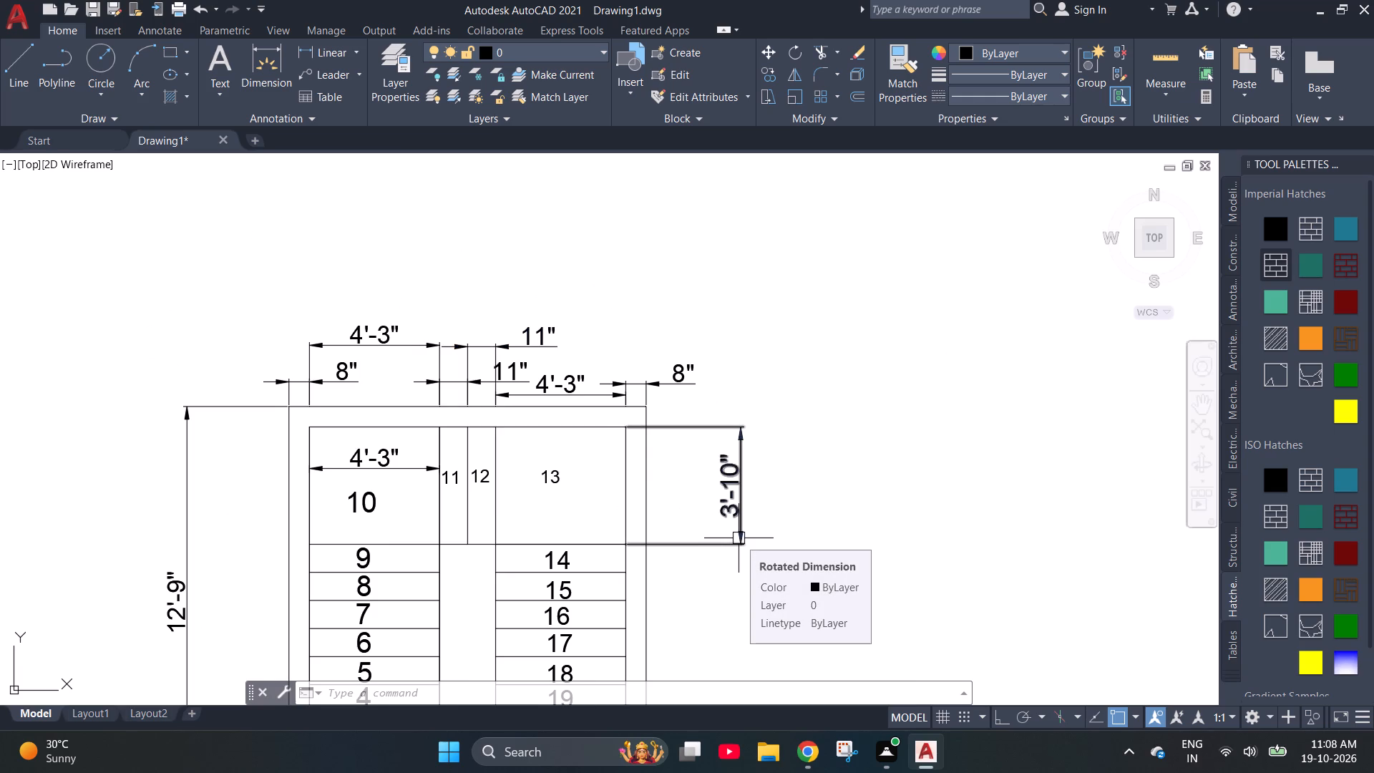
scroll(739, 538, "up", 2)
scroll(749, 280, "up", 2)
scroll(745, 280, "down", 1)
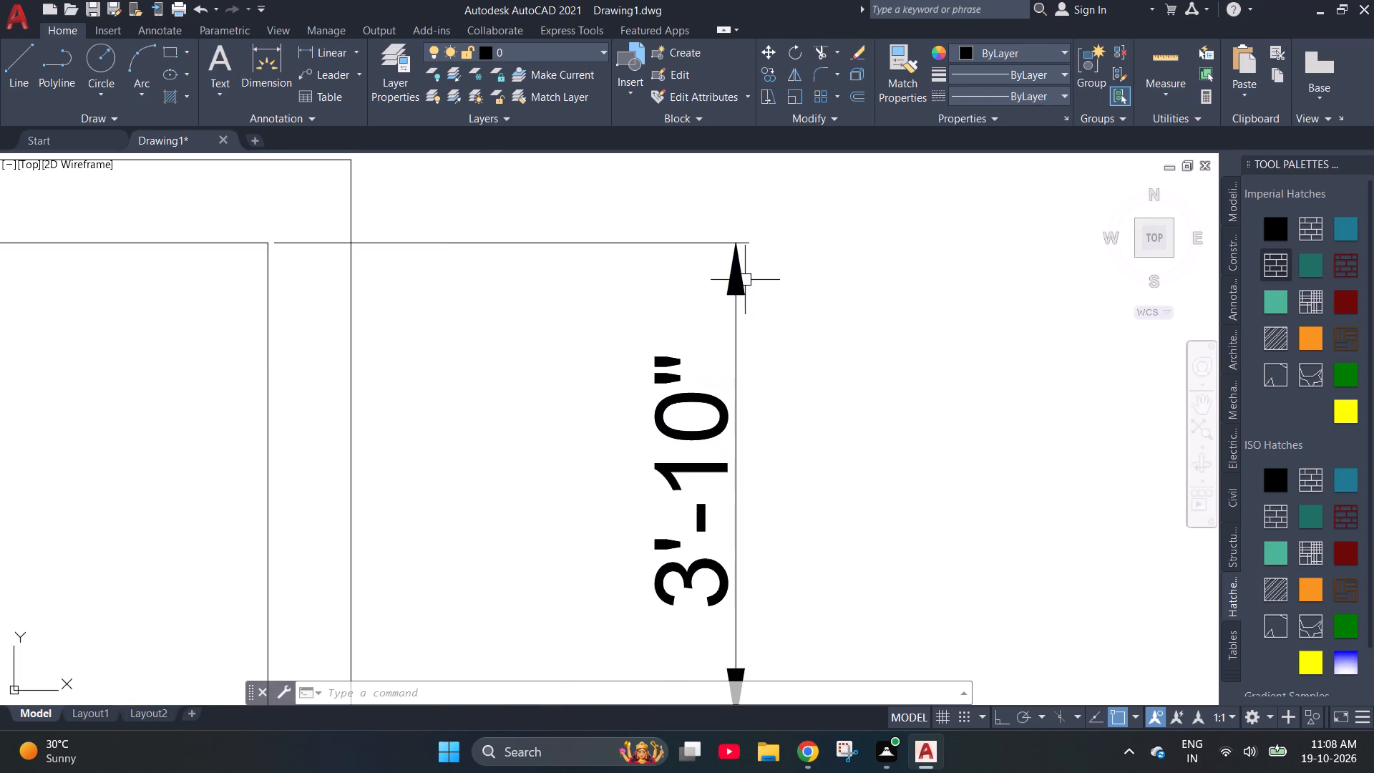
scroll(745, 280, "down", 3)
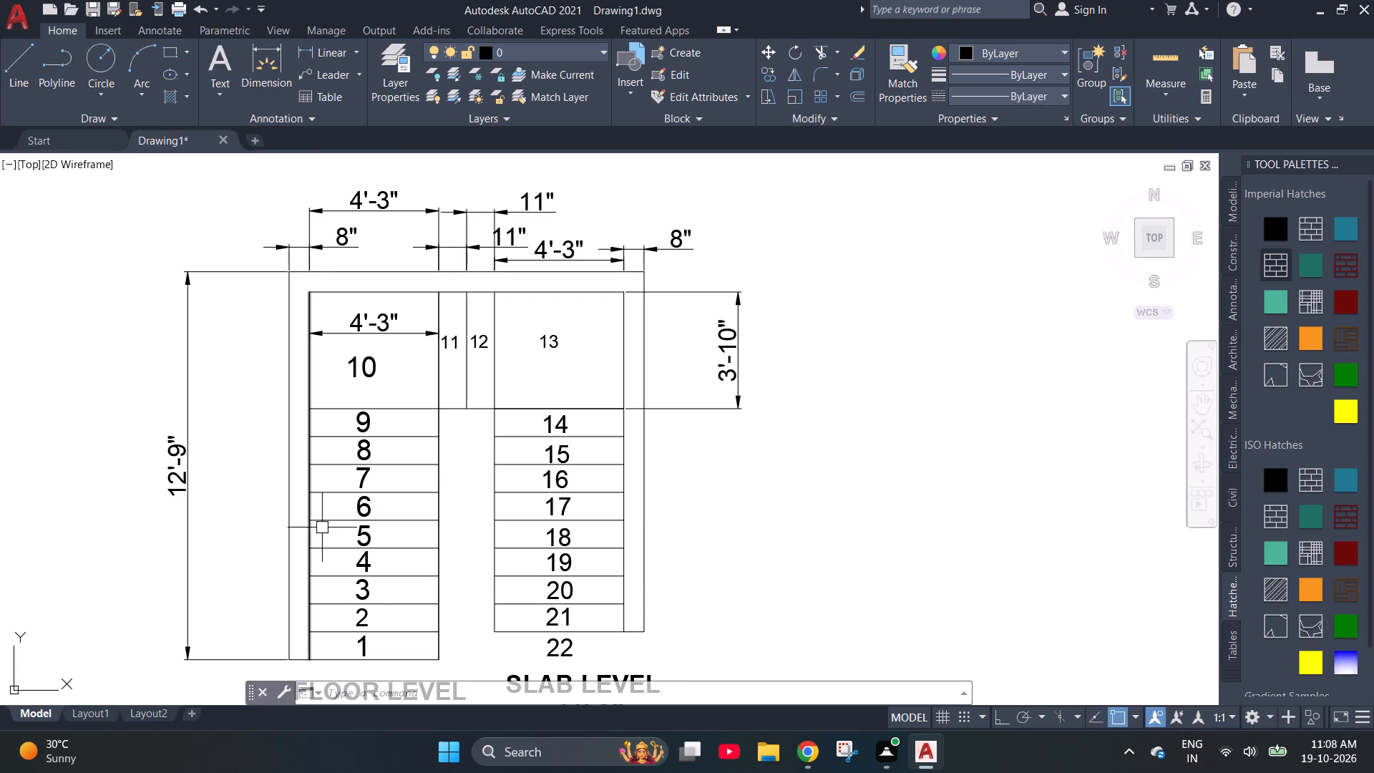
scroll(328, 526, "up", 2)
scroll(409, 504, "down", 2)
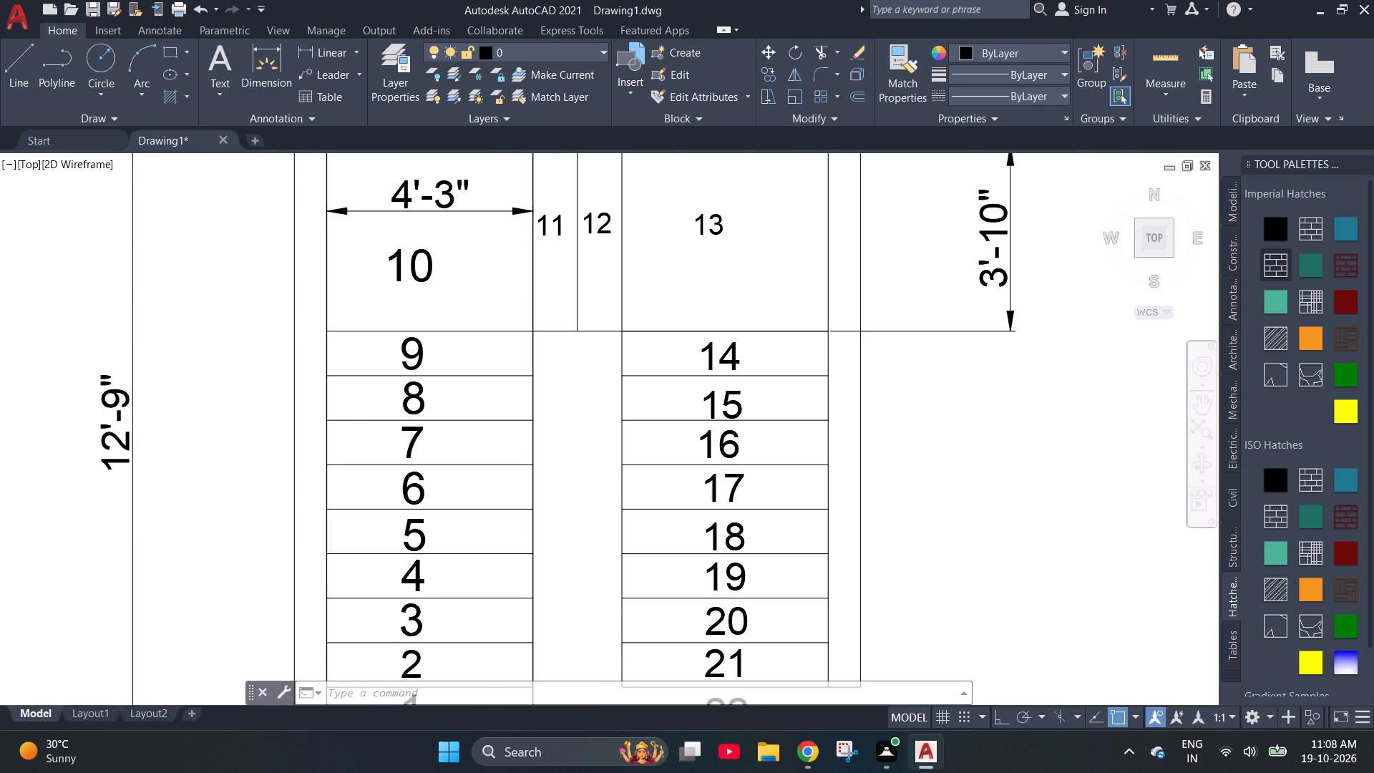
scroll(652, 672, "up", 2)
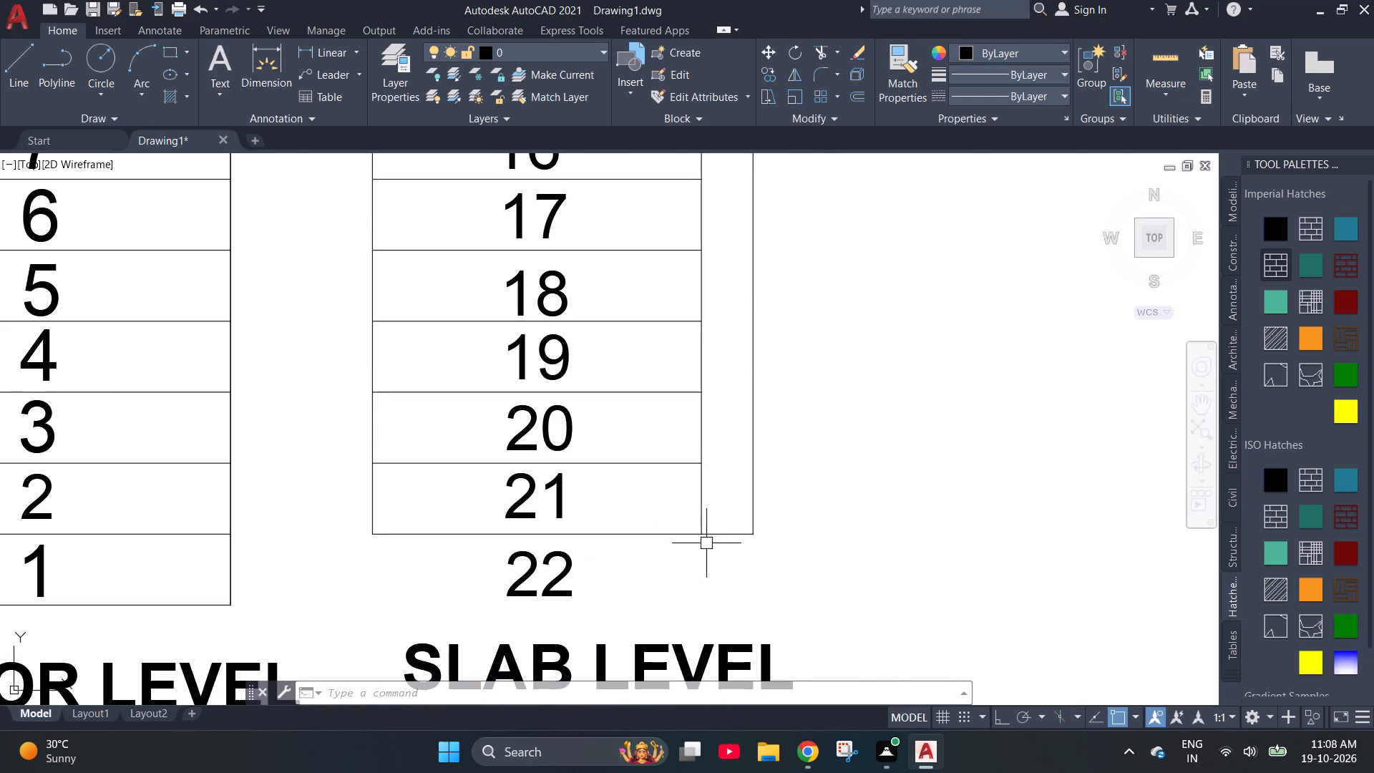
Examine the plan's step numbers and level labels, along with the overall layout of the plan and section.
scroll(605, 512, "down", 1)
key("Escape")
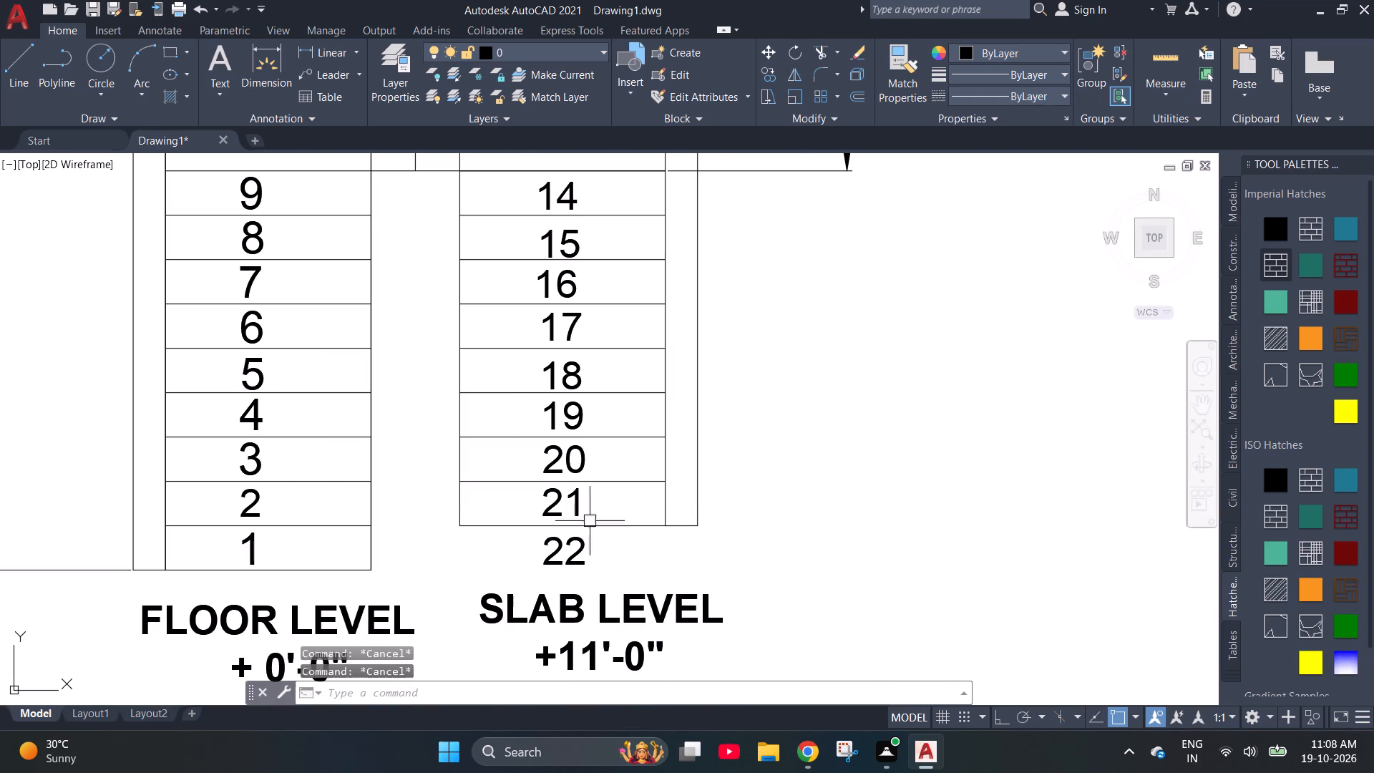
scroll(485, 551, "down", 1)
scroll(438, 480, "down", 1)
scroll(393, 655, "up", 2)
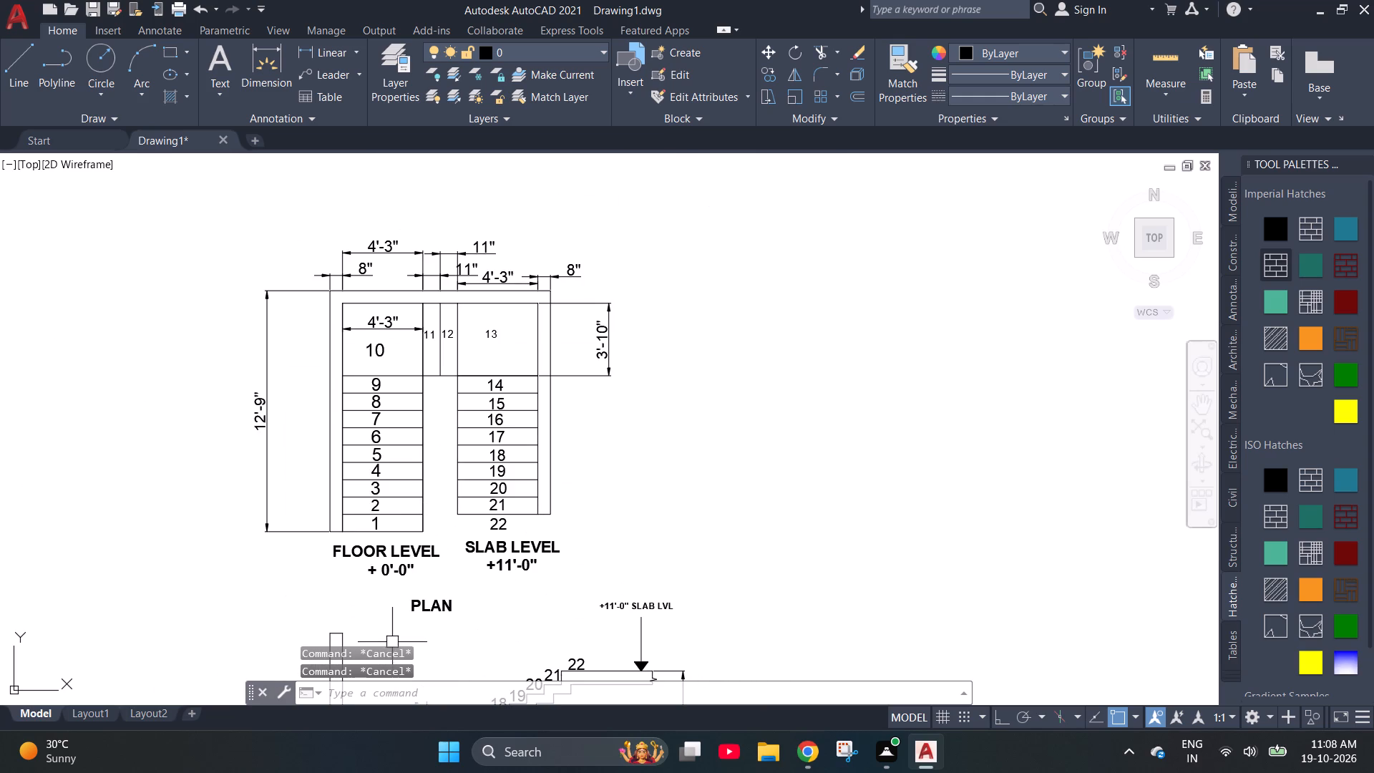
scroll(435, 629, "up", 3)
scroll(193, 517, "down", 2)
scroll(290, 467, "down", 2)
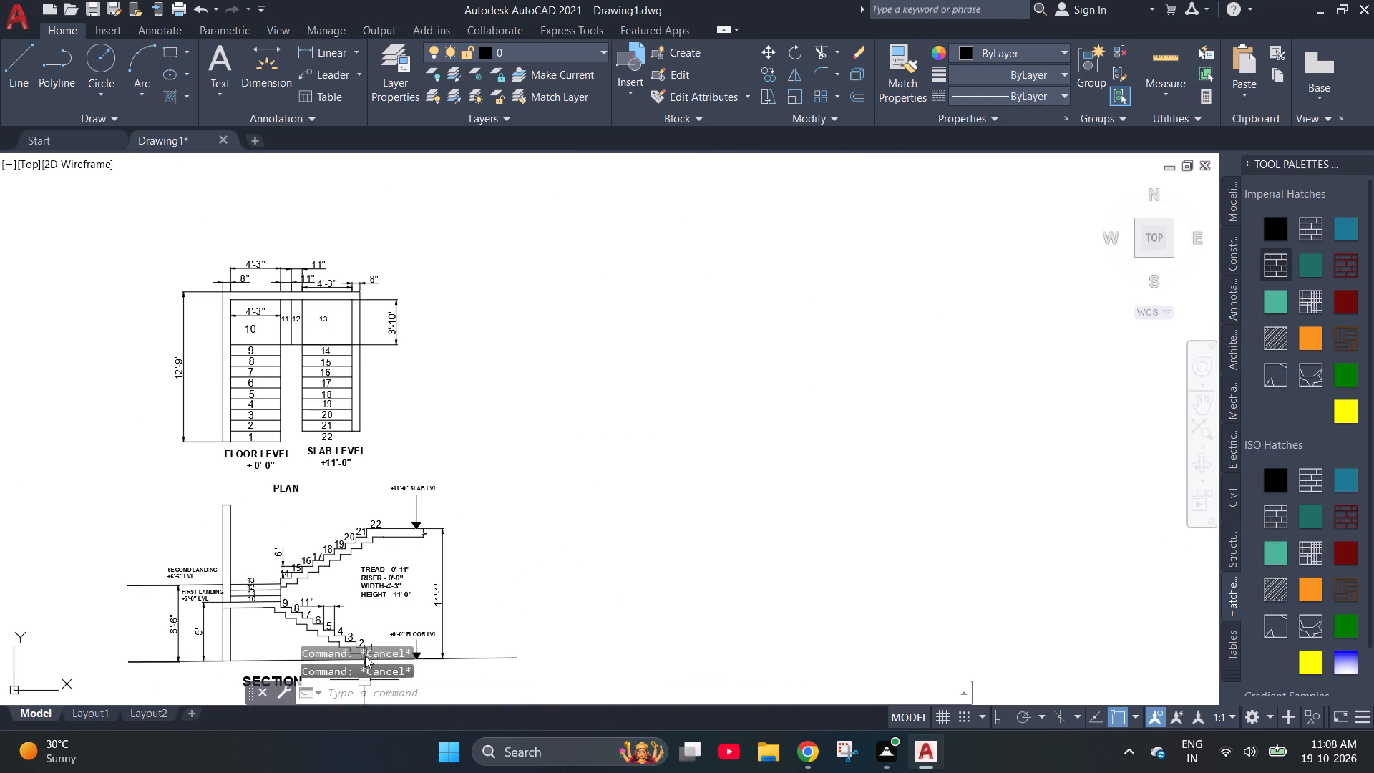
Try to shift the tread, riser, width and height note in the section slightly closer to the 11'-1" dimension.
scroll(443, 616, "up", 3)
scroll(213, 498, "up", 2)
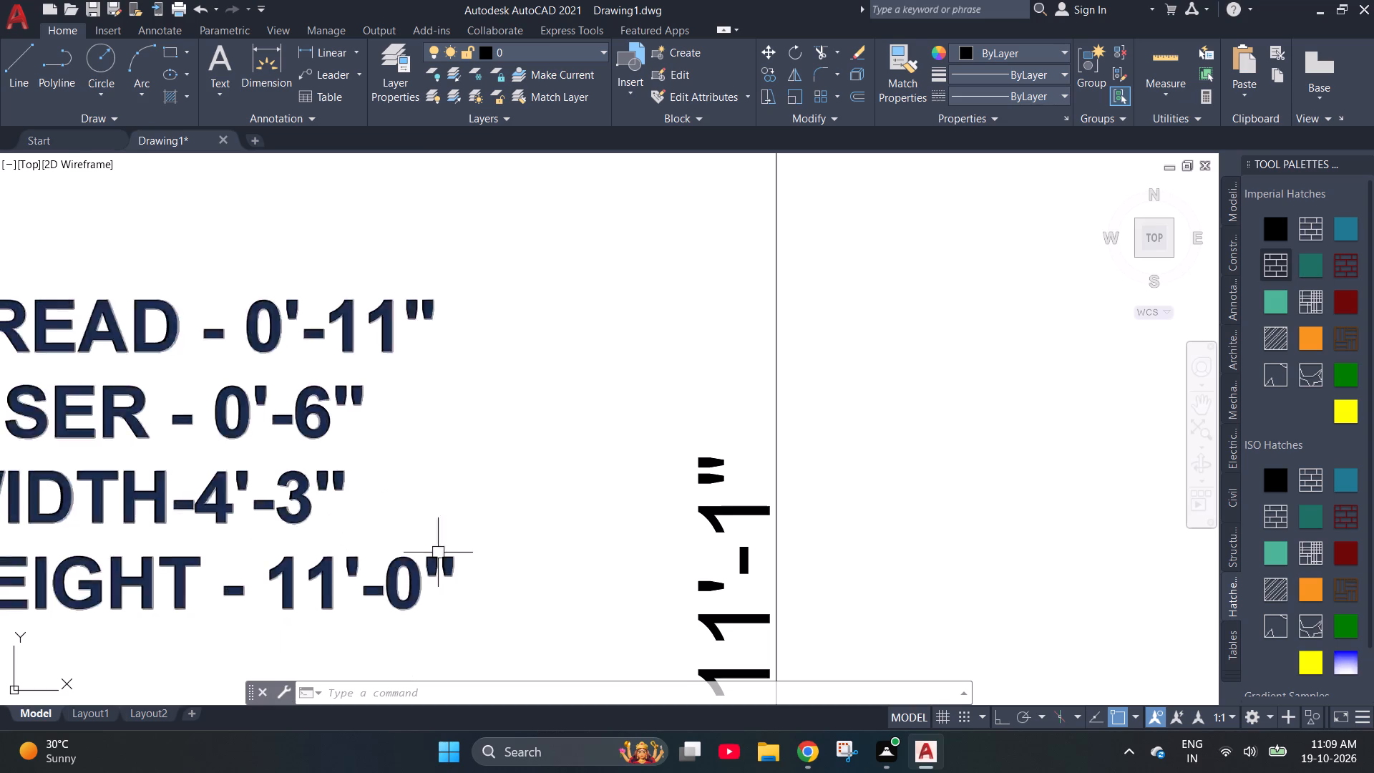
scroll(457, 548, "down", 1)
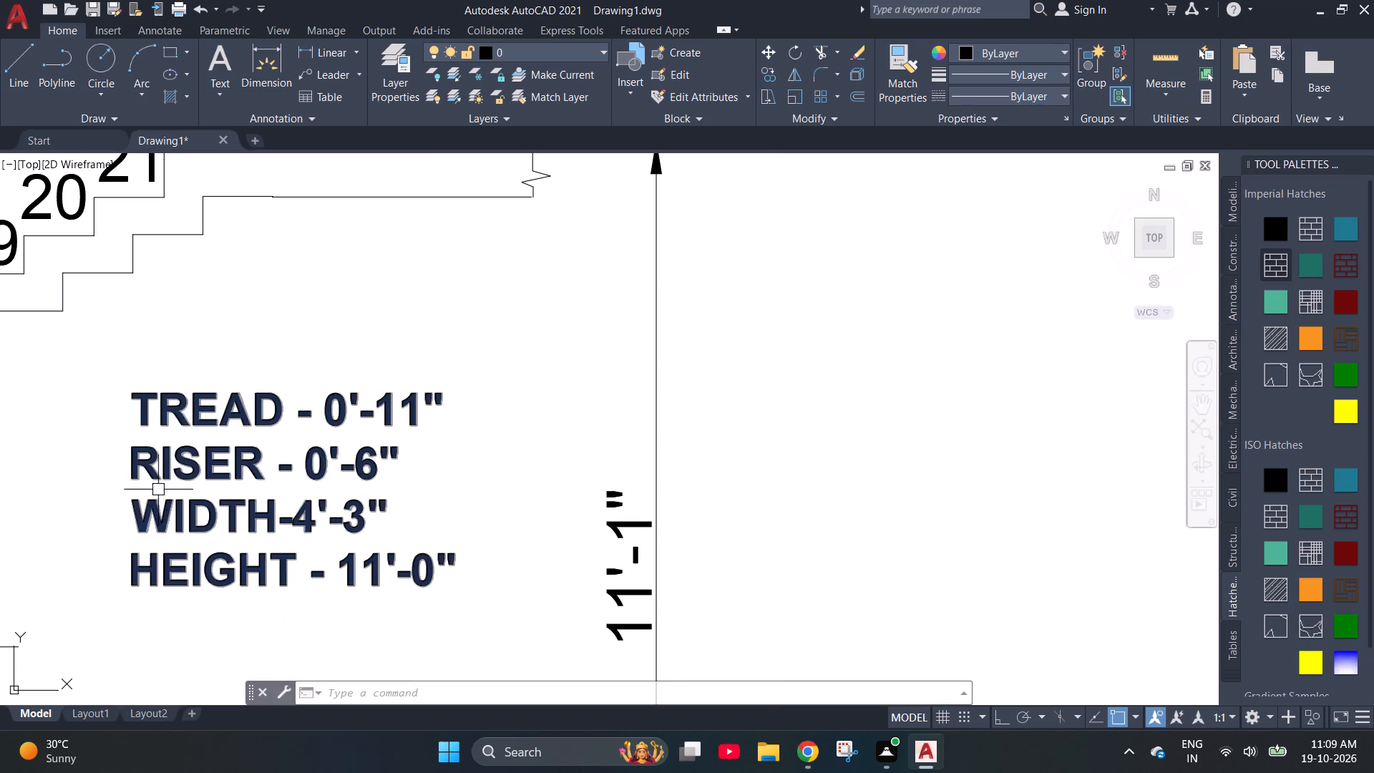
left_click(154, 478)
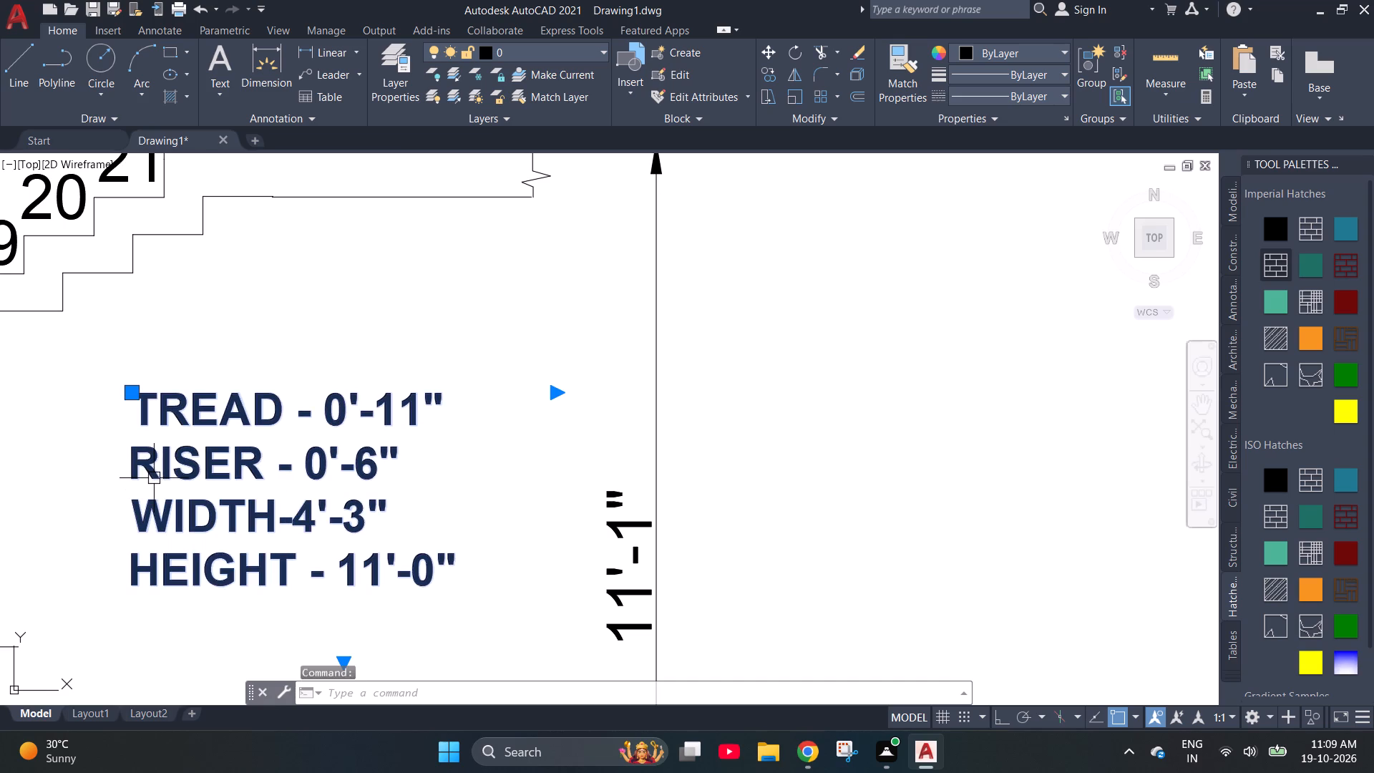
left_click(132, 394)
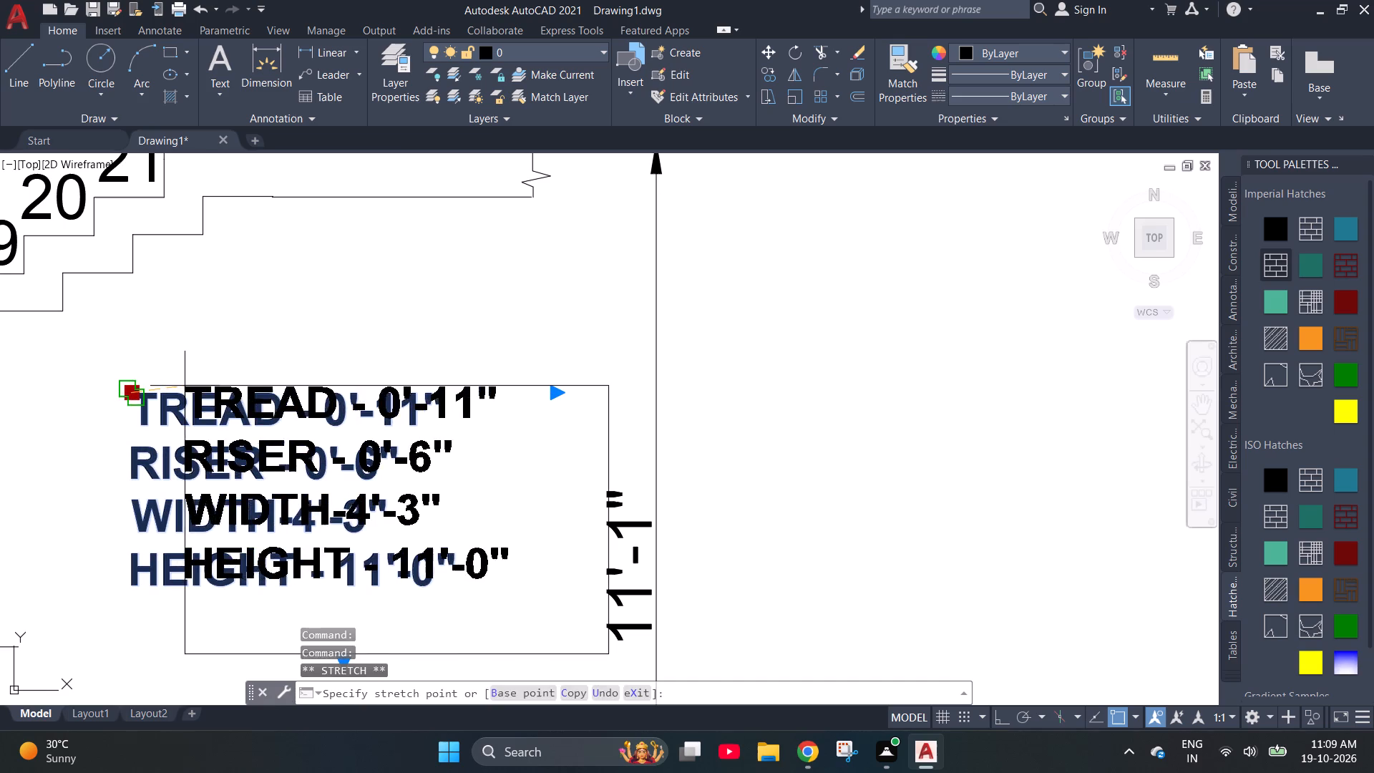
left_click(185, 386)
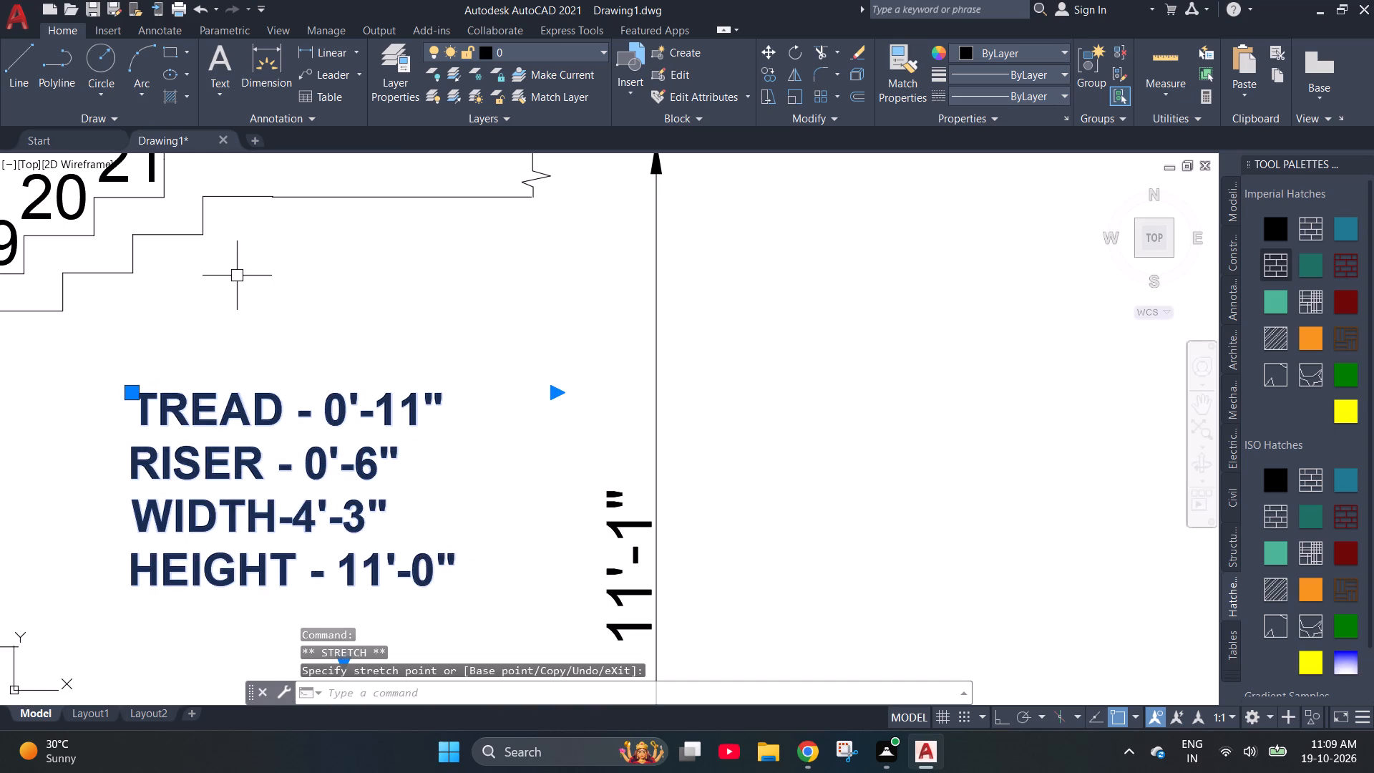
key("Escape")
Examine the section's landing labels, step numbers, floor level marker and height dimensions.
scroll(236, 276, "down", 2)
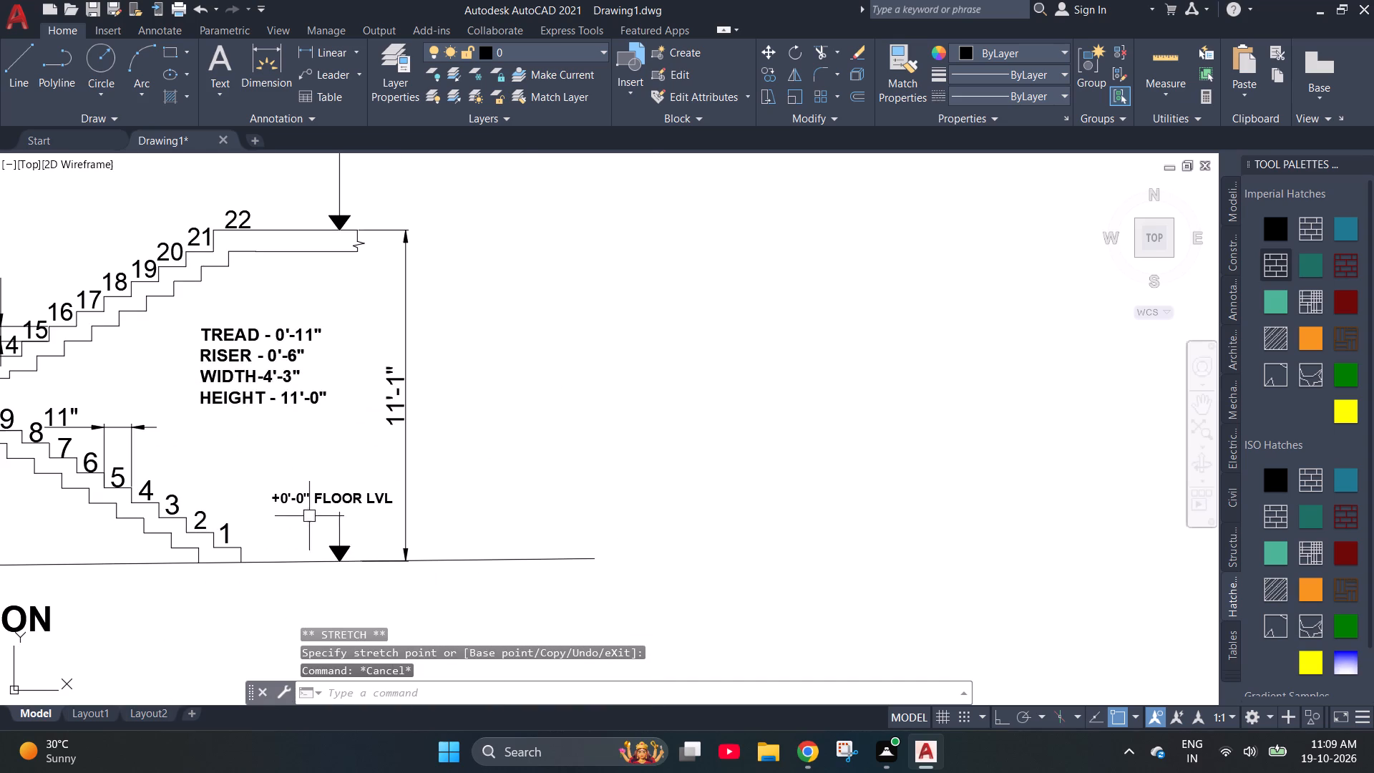
scroll(386, 518, "down", 1)
scroll(291, 568, "down", 1)
scroll(97, 531, "up", 4)
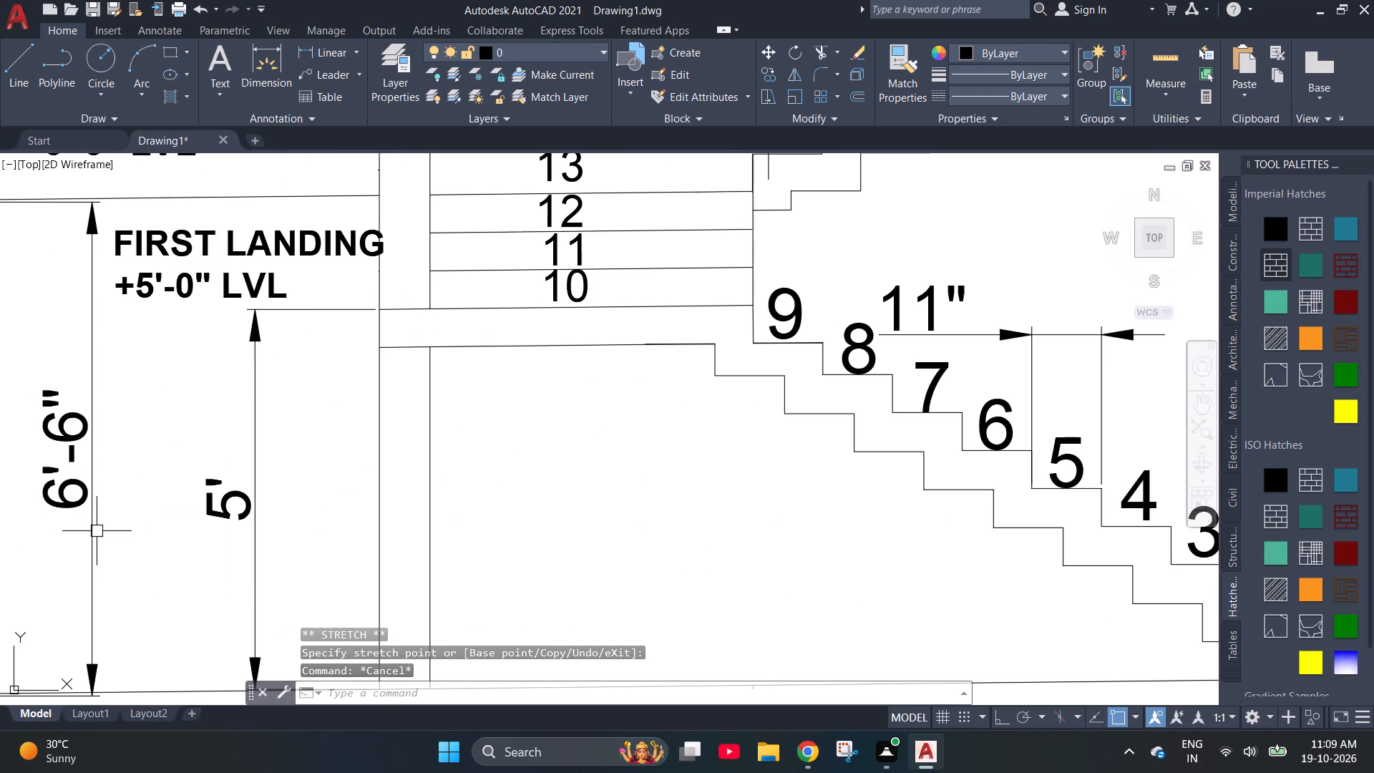
scroll(97, 531, "down", 1)
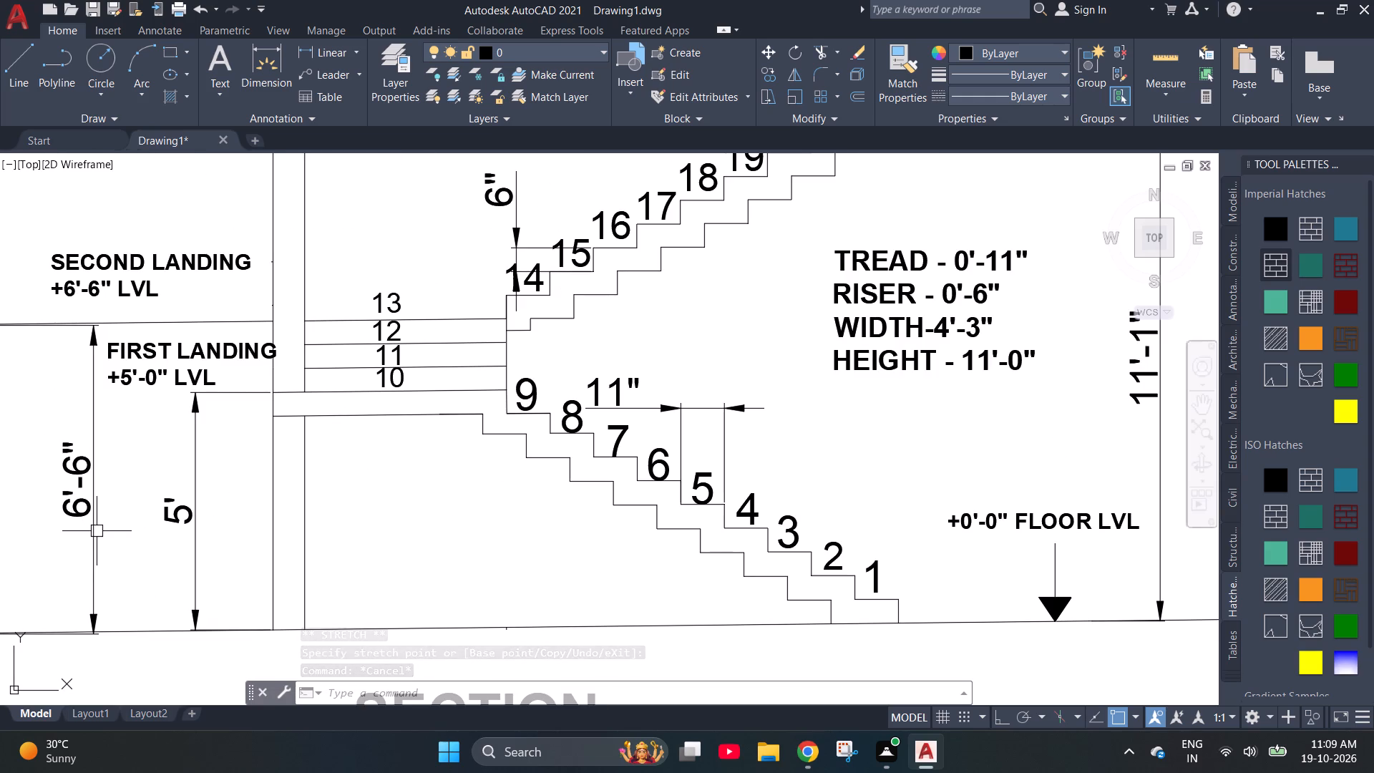